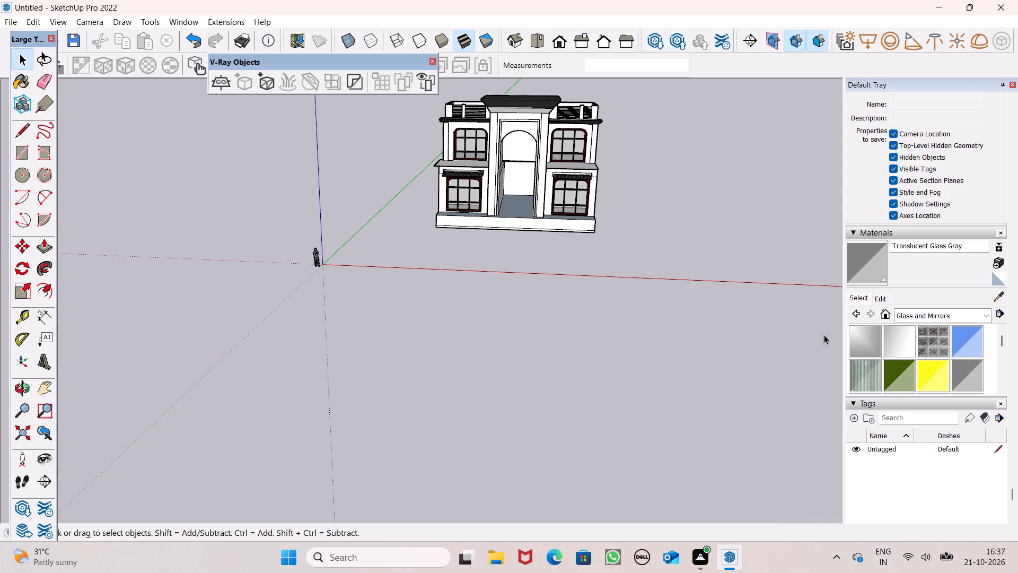
Copy the facade's right-hand ground-floor window about 21' 2" over into the central entrance passage.
scroll(645, 300, "down", 4)
scroll(497, 225, "up", 8)
middle_click_drag(509, 202, 385, 180)
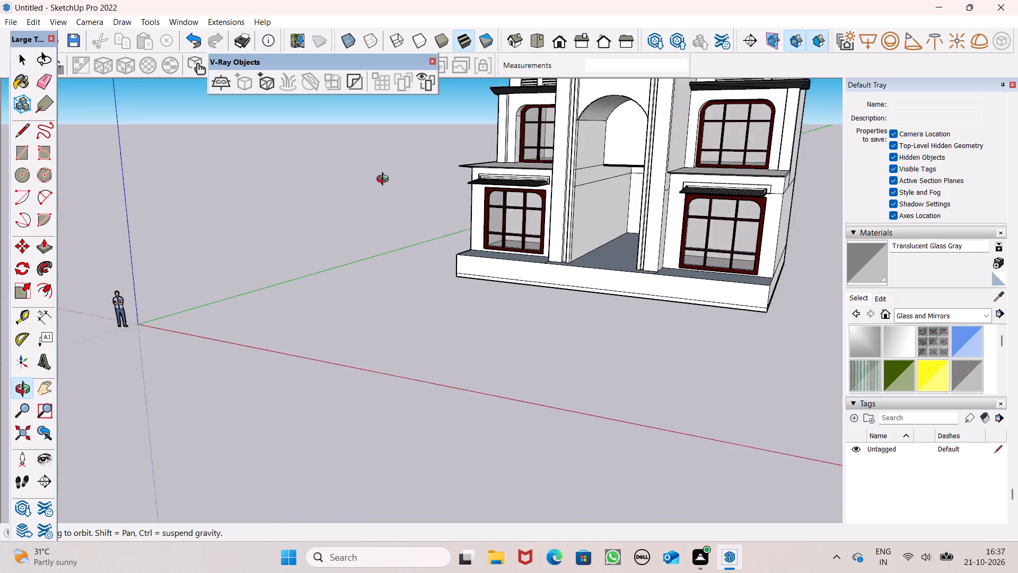
middle_click_drag(385, 180, 437, 180)
scroll(455, 171, "down", 3)
middle_click_drag(476, 197, 492, 205)
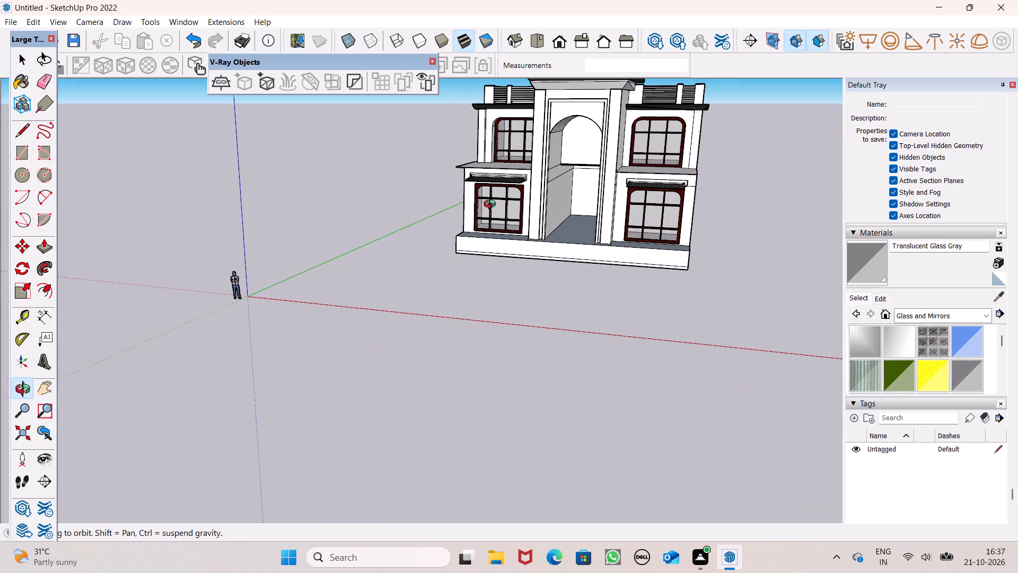
middle_click_drag(492, 205, 494, 205)
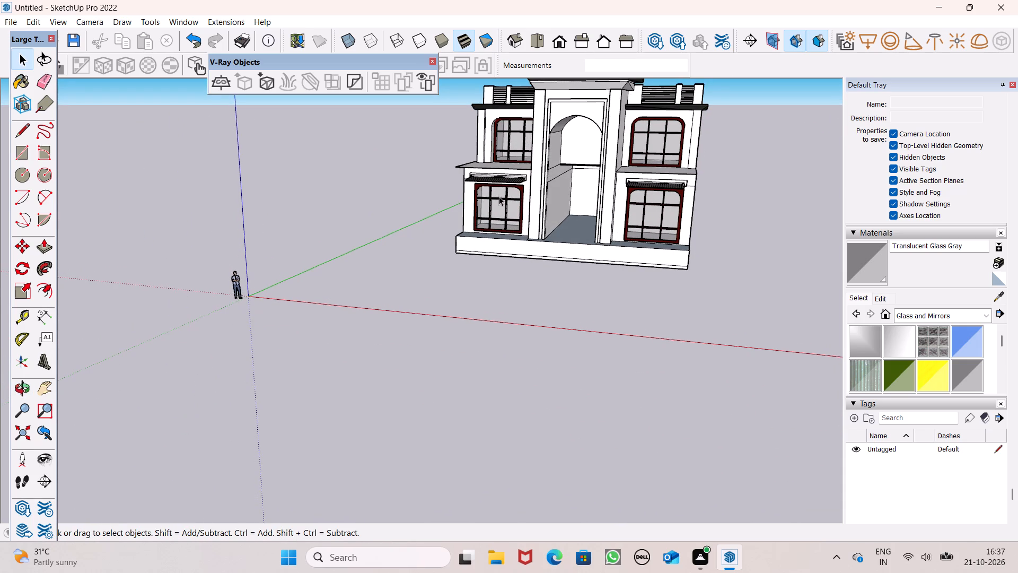
scroll(496, 197, "up", 1)
middle_click_drag(495, 199, 537, 251)
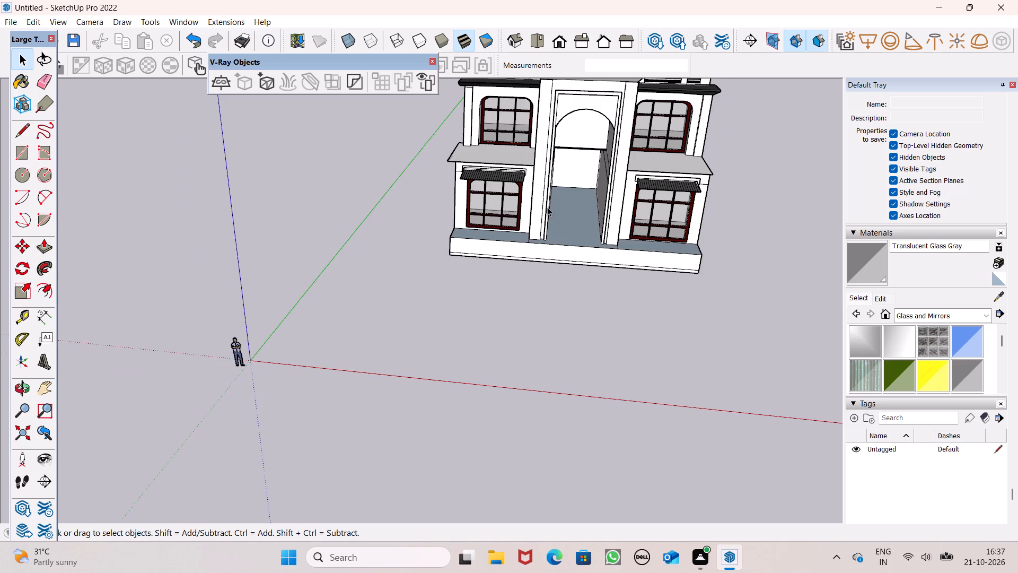
scroll(547, 207, "up", 5)
left_click(699, 208)
scroll(600, 182, "down", 1)
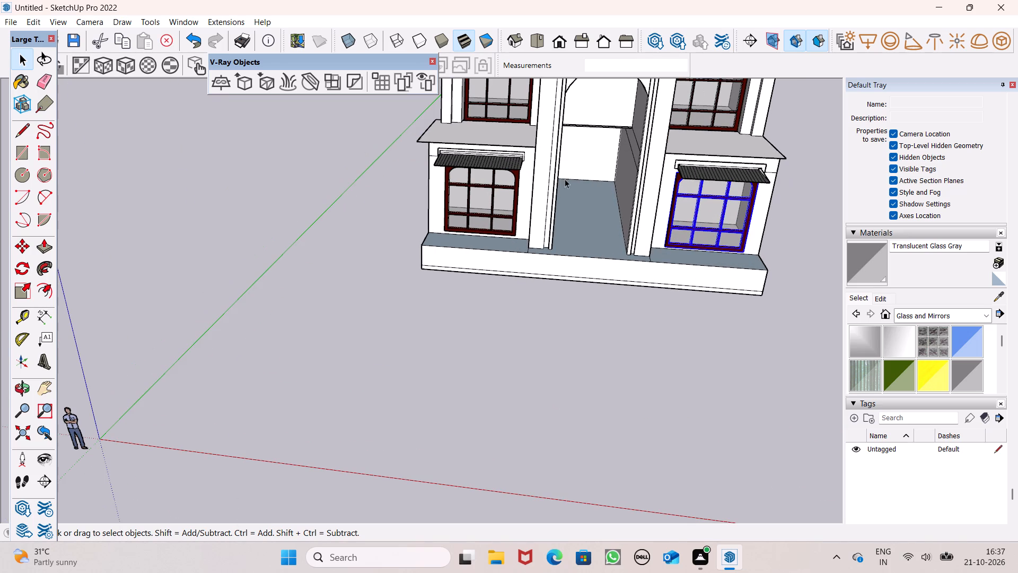
key("m")
key("Return")
scroll(489, 159, "down", 2)
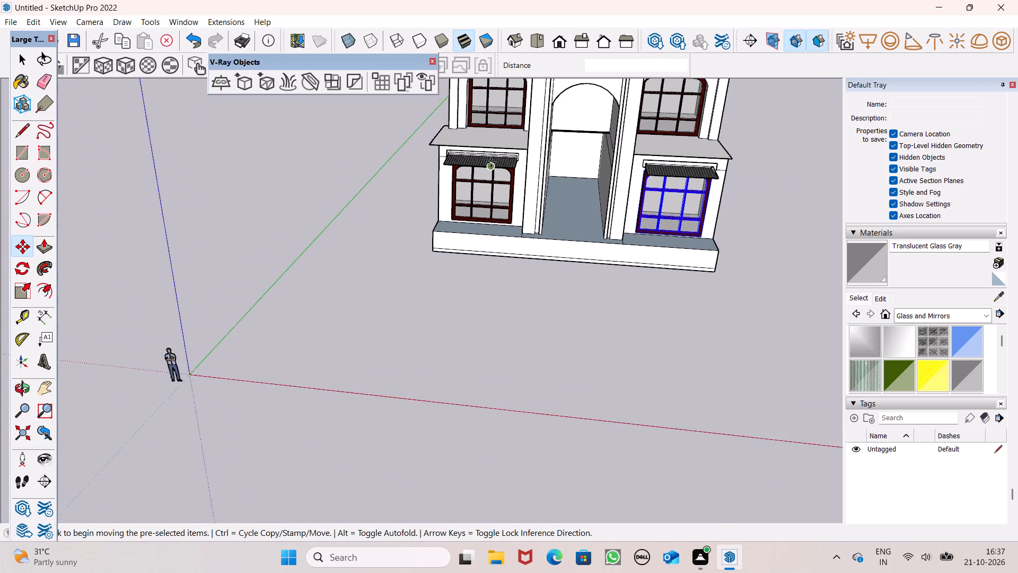
scroll(491, 162, "down", 2)
scroll(393, 170, "up", 5)
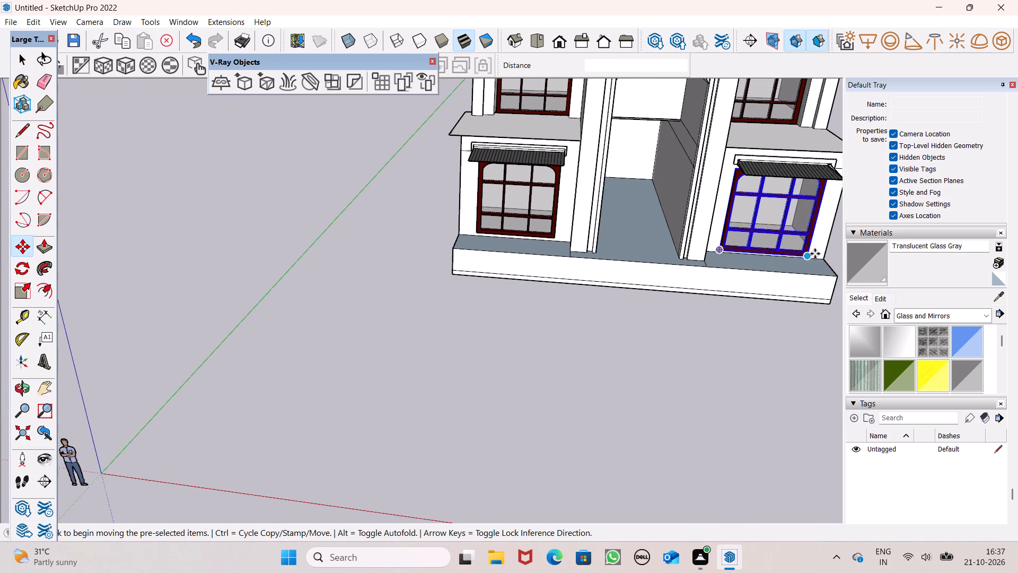
left_click_drag(807, 255, 807, 258)
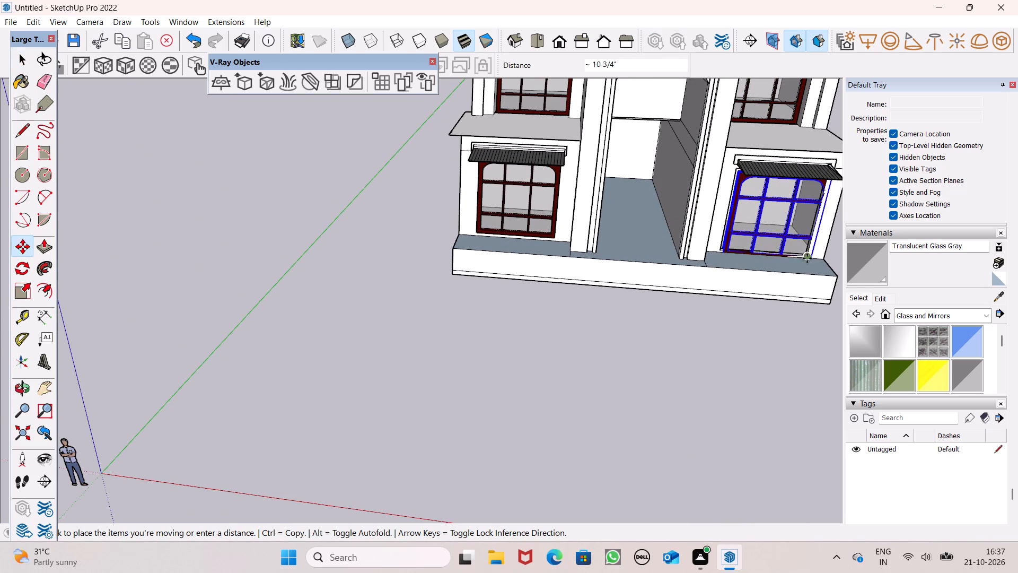
left_click_drag(807, 258, 667, 235)
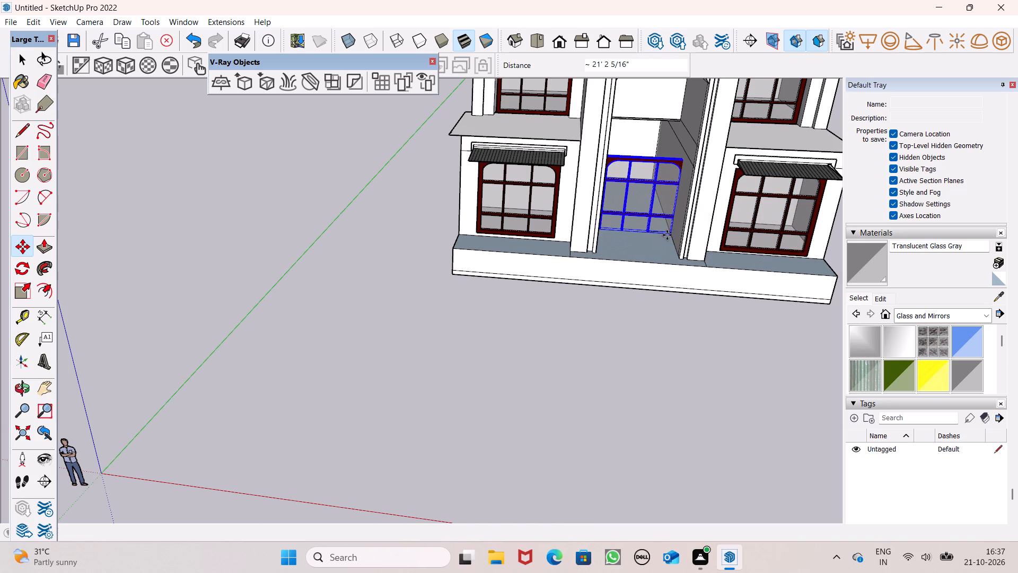
Move the copied window about 7' 5" forward in the central passage, towards the front columns.
scroll(641, 262, "up", 2)
scroll(615, 240, "down", 1)
middle_click_drag(657, 336, 647, 402)
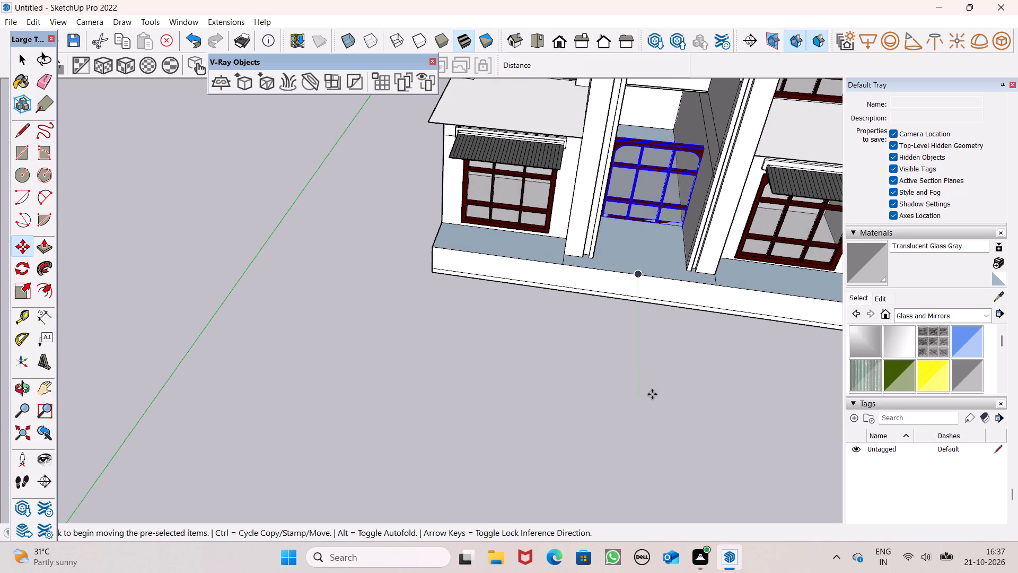
scroll(709, 377, "up", 2)
scroll(680, 262, "up", 6)
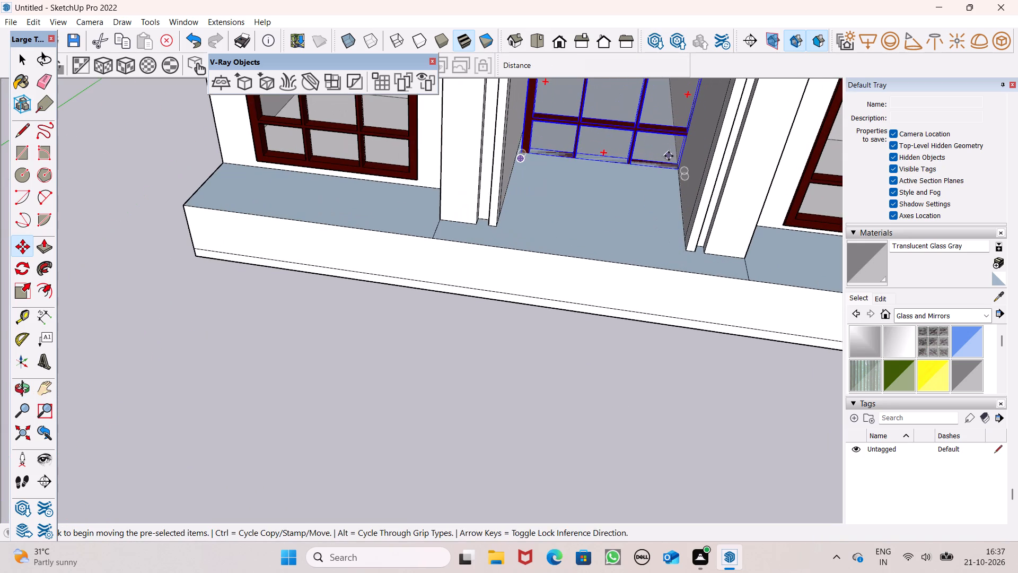
left_click_drag(688, 181, 679, 208)
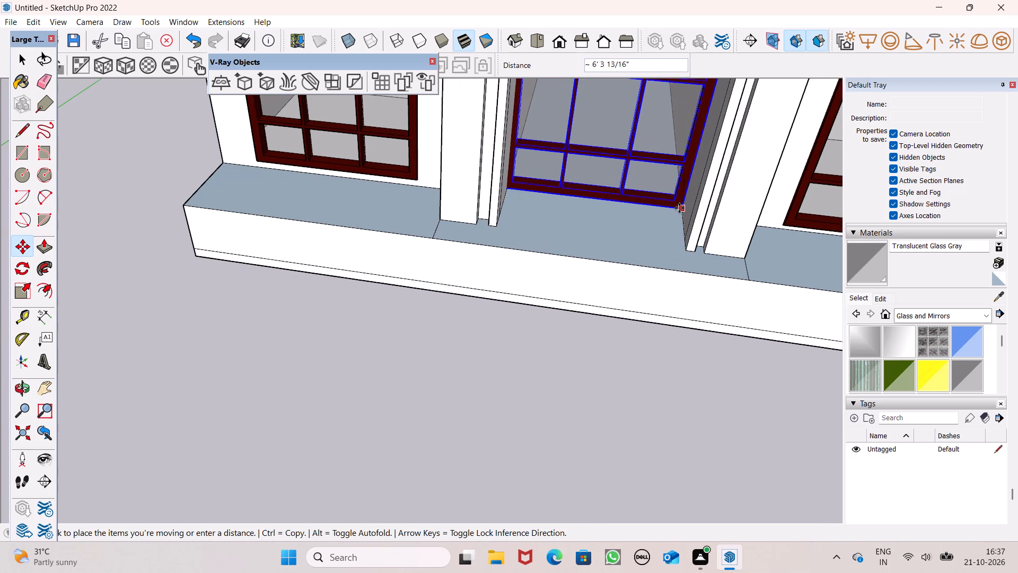
left_click_drag(679, 208, 682, 216)
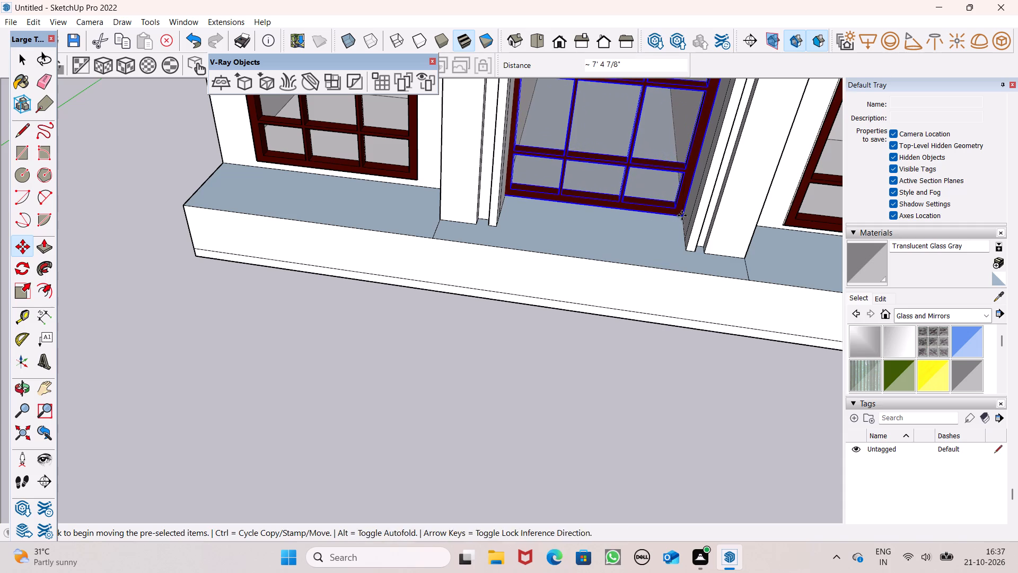
Deselect the copied window and examine its fit in the central opening and the gap above it.
scroll(267, 160, "down", 5)
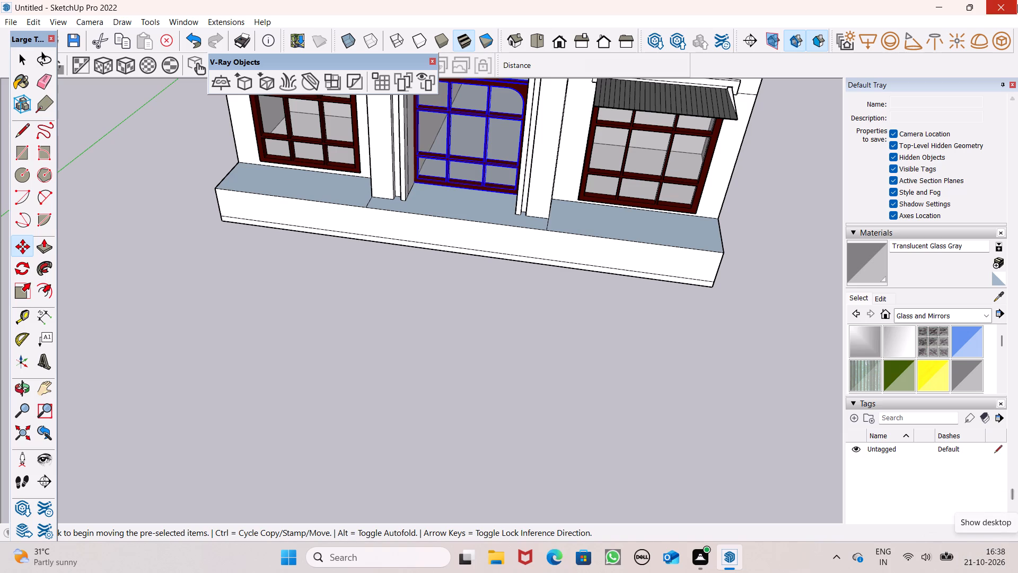
scroll(431, 247, "down", 3)
middle_click_drag(451, 277, 450, 277)
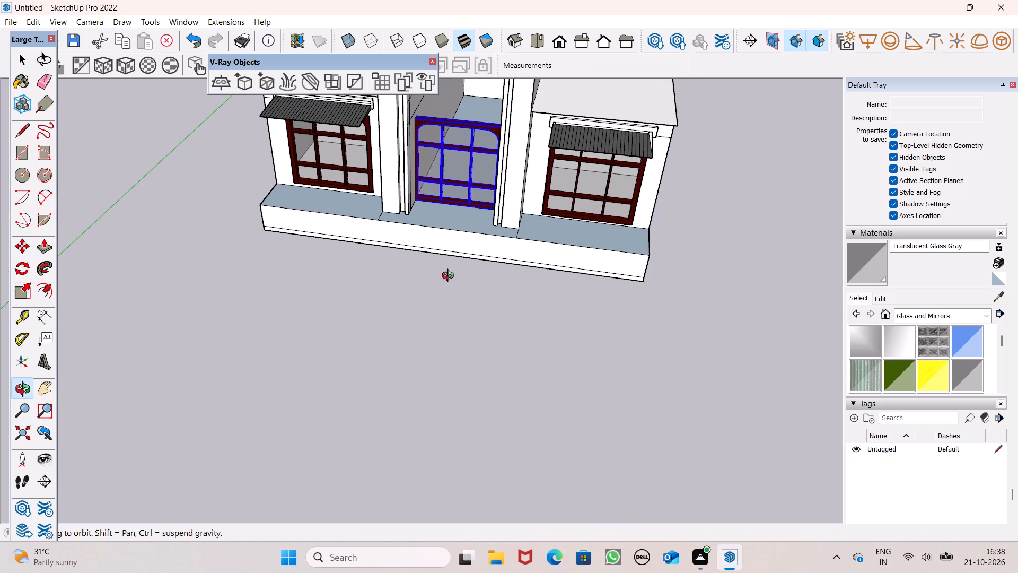
middle_click_drag(450, 277, 449, 229)
scroll(442, 235, "down", 4)
middle_click_drag(502, 285, 524, 272)
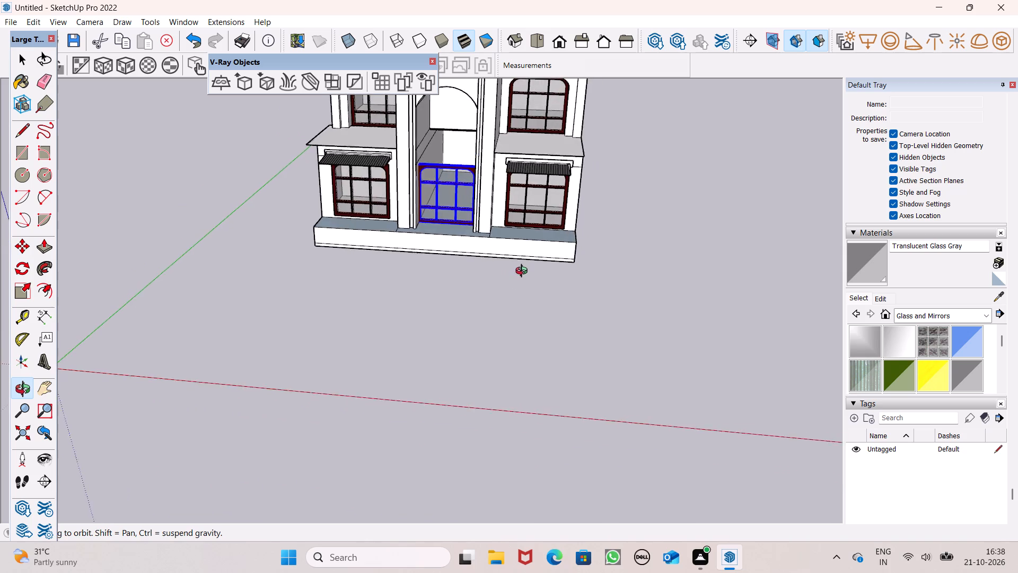
middle_click_drag(524, 272, 608, 240)
key("space")
left_click(420, 276)
middle_click_drag(439, 266, 378, 271)
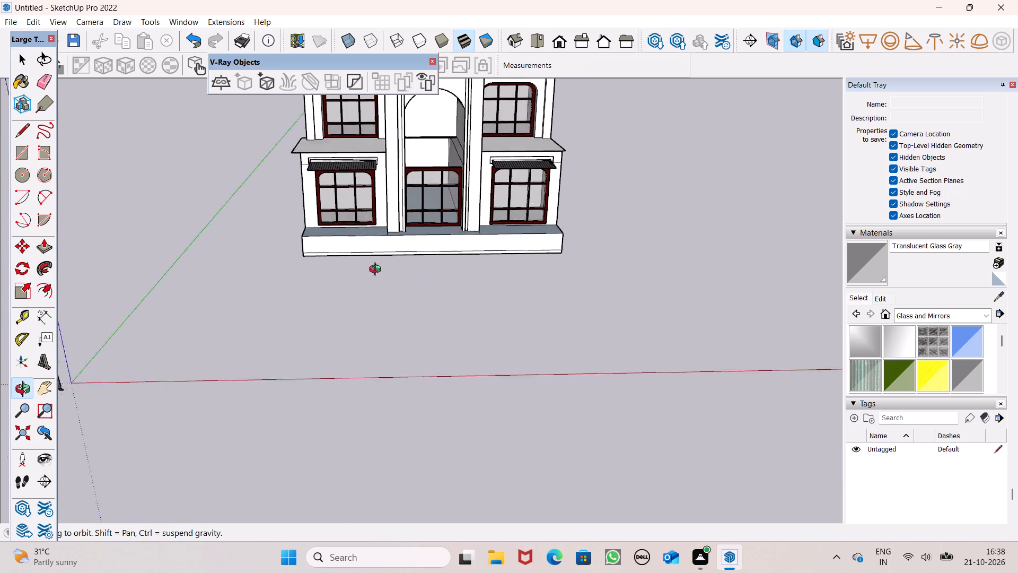
middle_click_drag(378, 271, 327, 257)
scroll(367, 210, "up", 7)
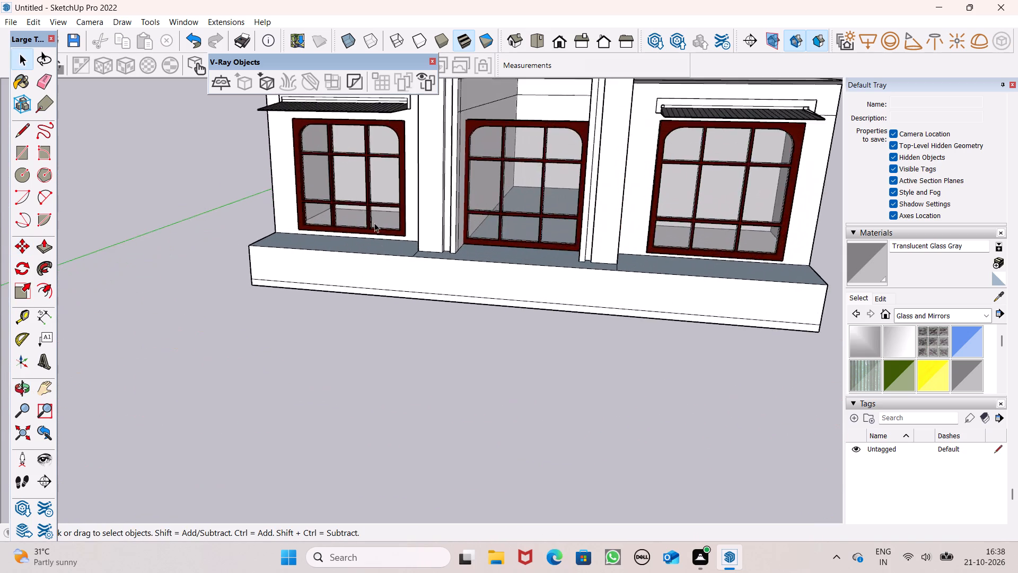
scroll(378, 241, "down", 3)
middle_click_drag(479, 259, 490, 254)
scroll(494, 224, "up", 7)
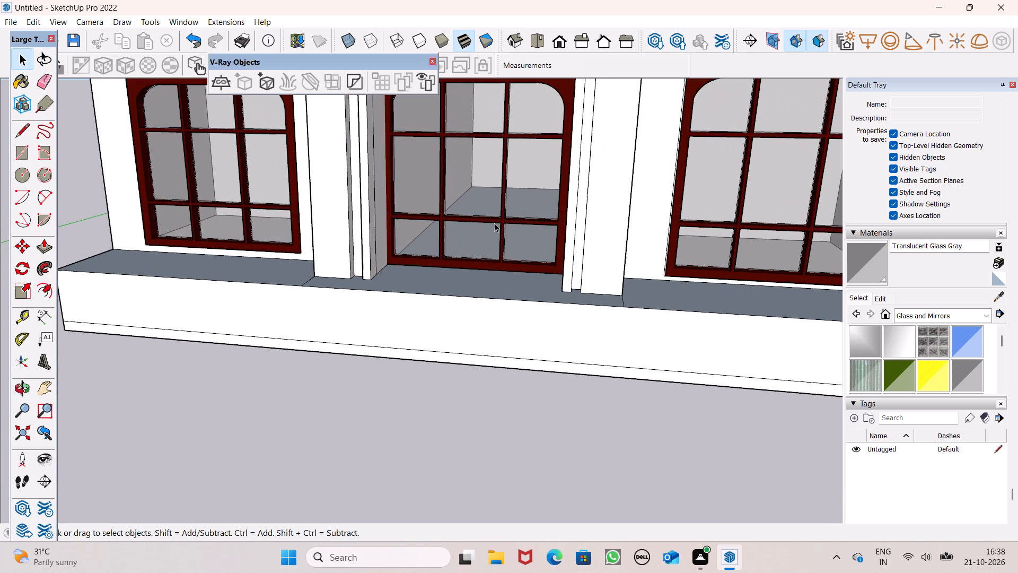
scroll(494, 230, "down", 5)
middle_click_drag(486, 254, 469, 286)
scroll(449, 247, "down", 5)
scroll(451, 201, "up", 2)
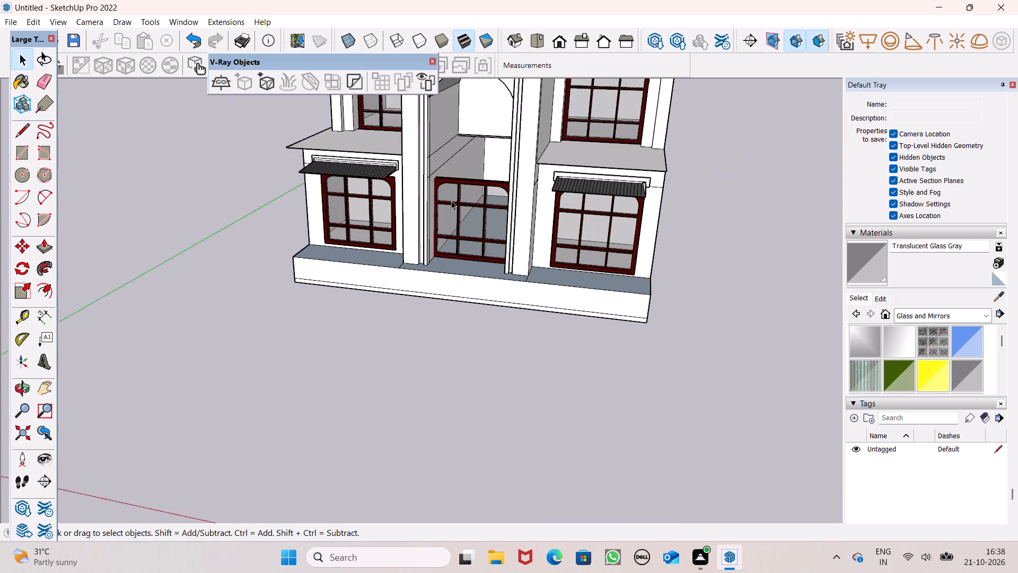
scroll(451, 201, "up", 5)
scroll(449, 193, "down", 6)
middle_click_drag(457, 155, 430, 88)
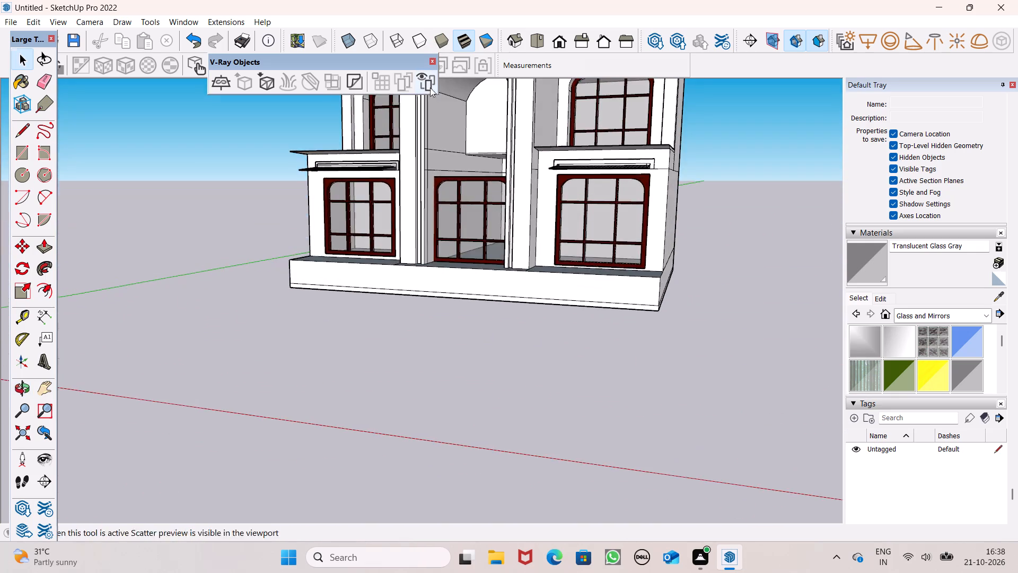
middle_click_drag(430, 88, 430, 85)
scroll(459, 186, "up", 6)
middle_click_drag(464, 194, 457, 237)
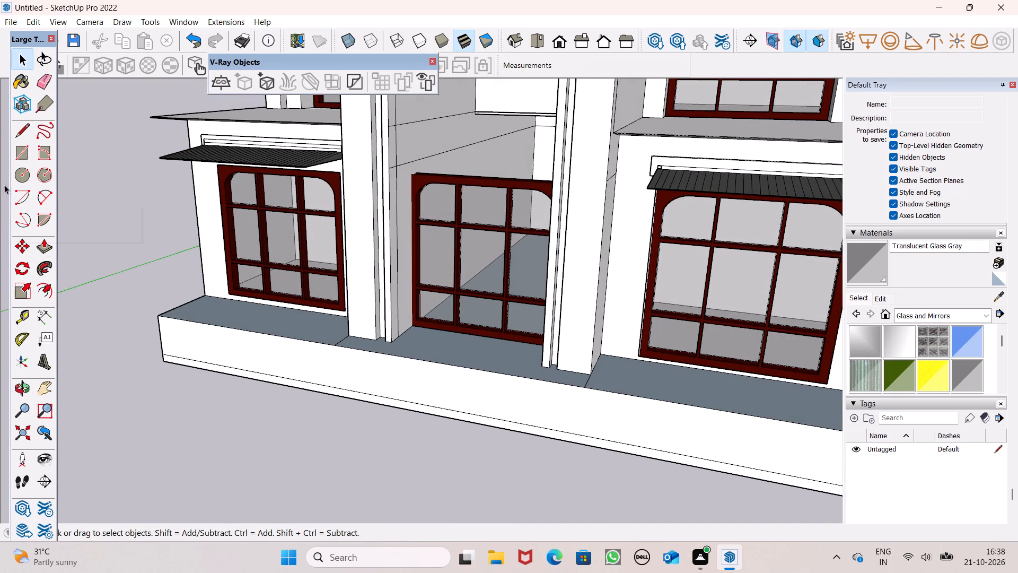
Draw a vertical line about 3' 3" long on the passage side wall, joining the two horizontal edges above the copied window.
left_click(21, 129)
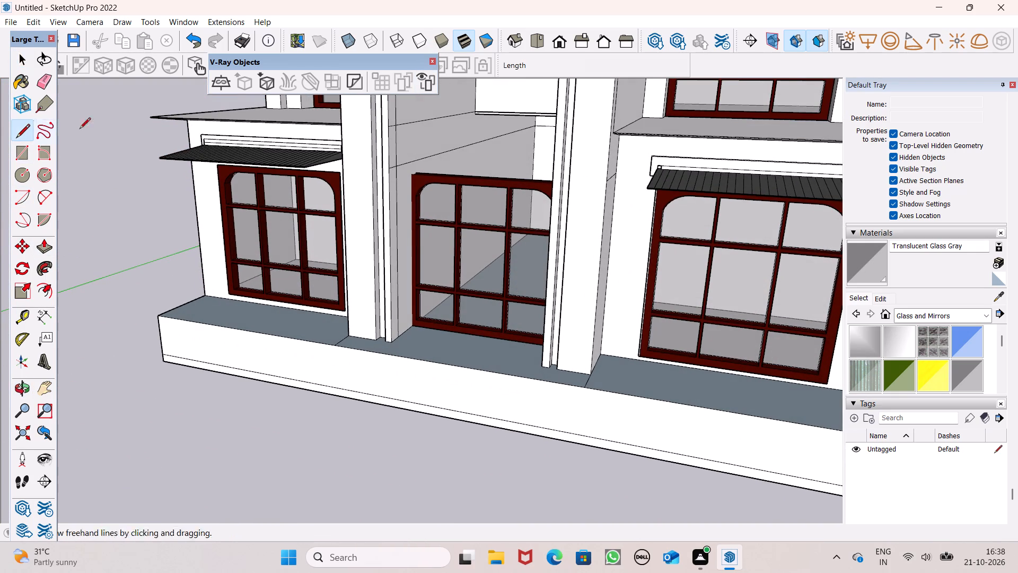
scroll(385, 156, "up", 4)
scroll(406, 118, "up", 3)
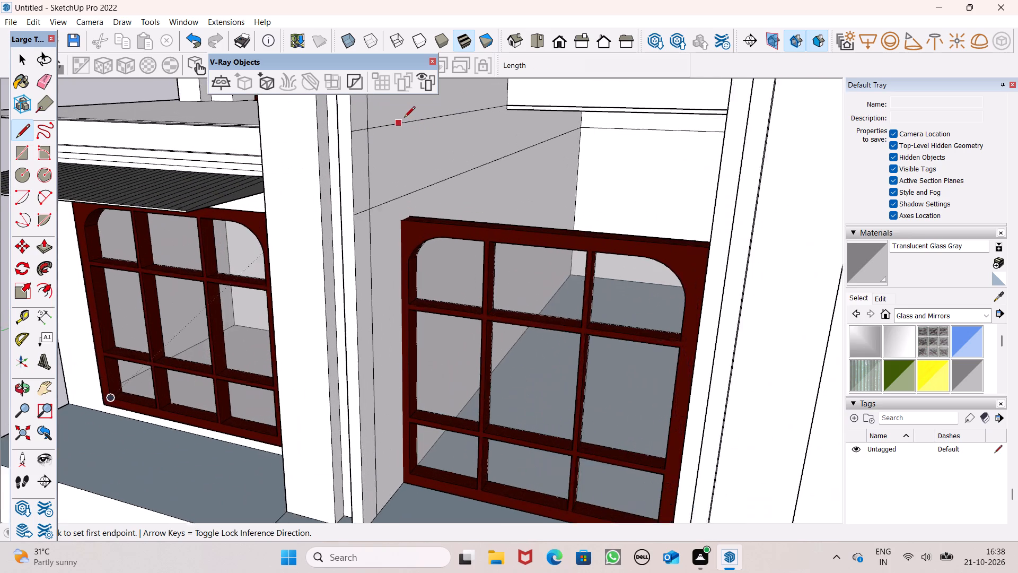
scroll(404, 118, "up", 1)
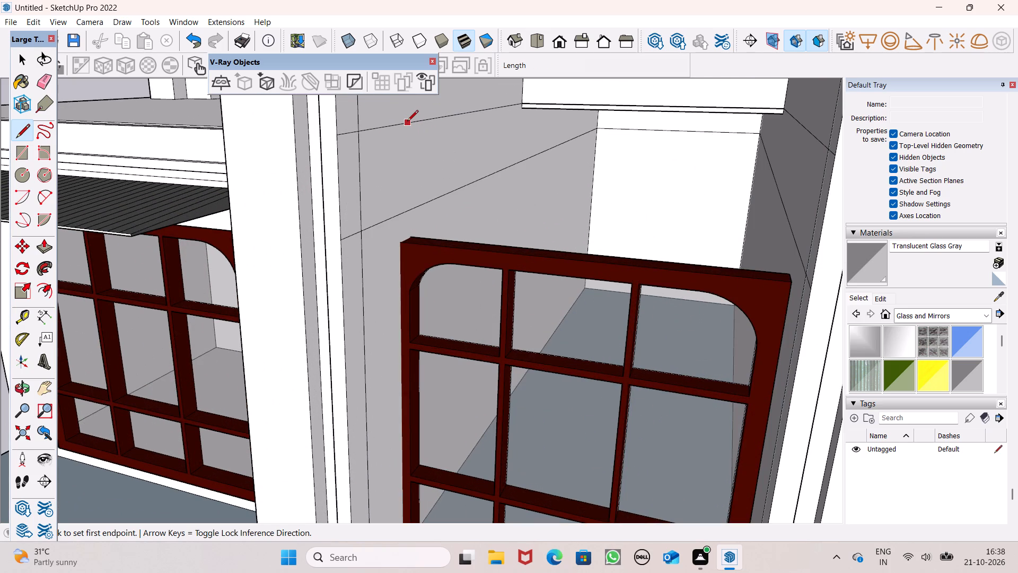
left_click(407, 122)
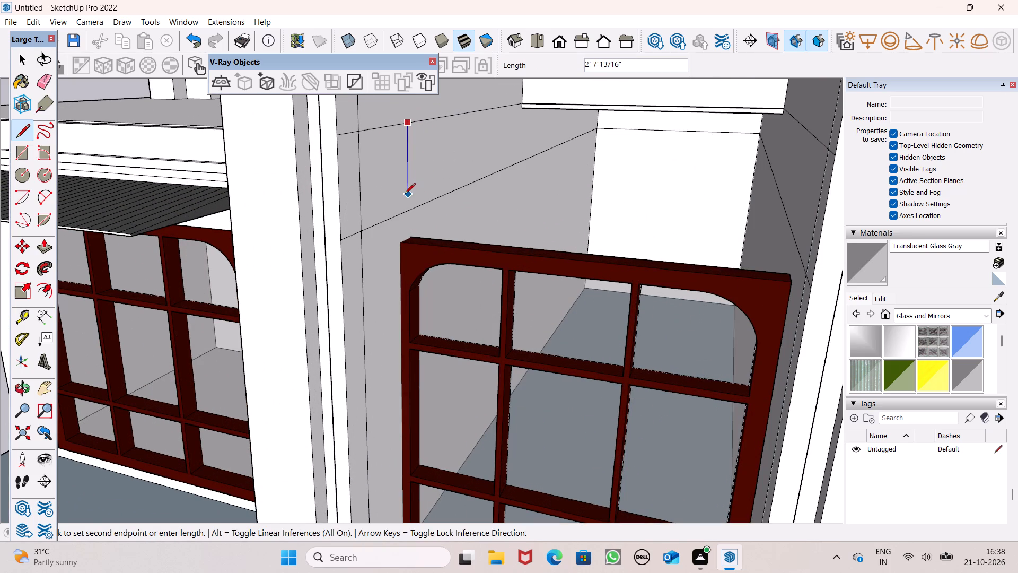
left_click_drag(411, 206, 407, 201)
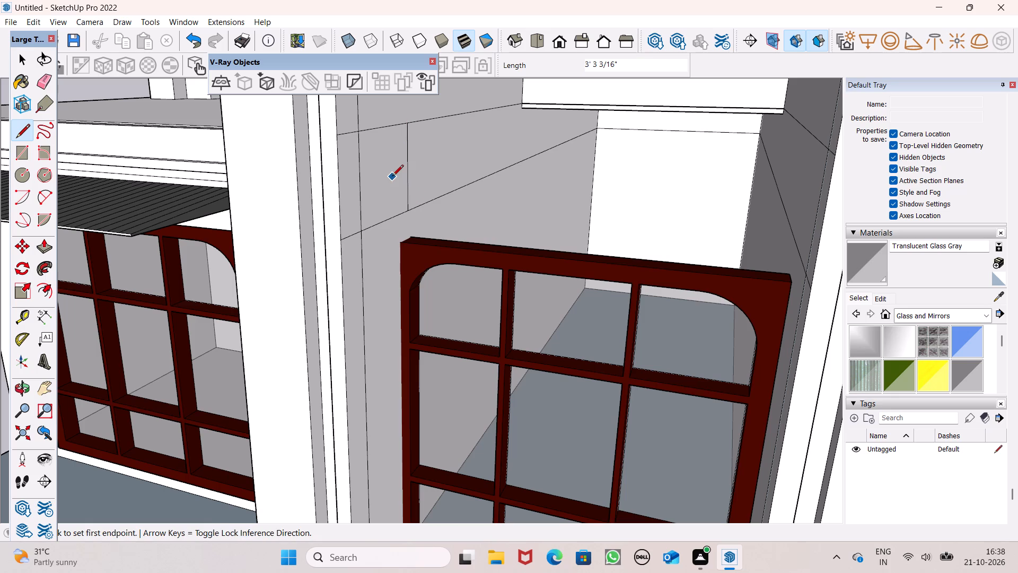
key("space")
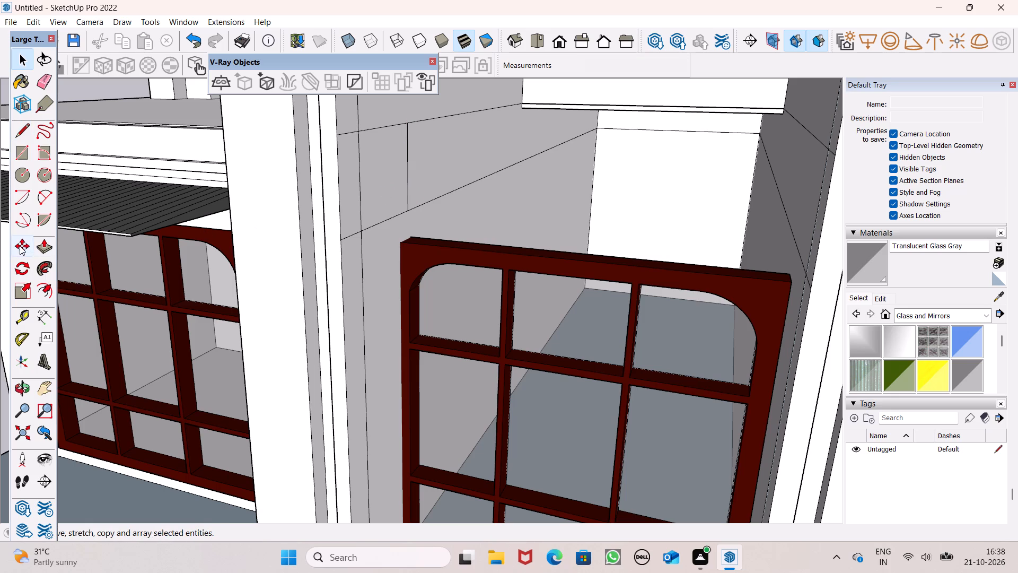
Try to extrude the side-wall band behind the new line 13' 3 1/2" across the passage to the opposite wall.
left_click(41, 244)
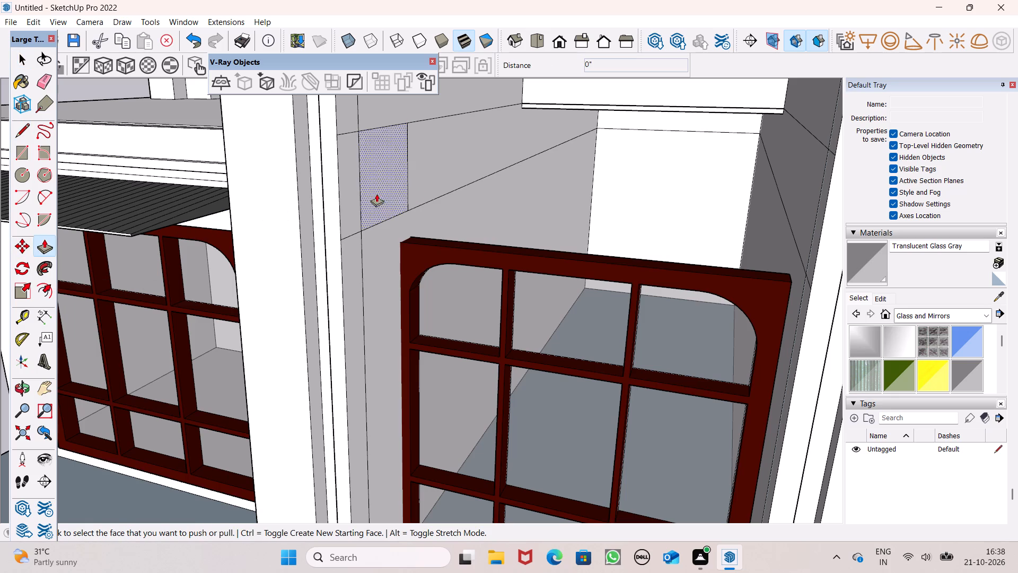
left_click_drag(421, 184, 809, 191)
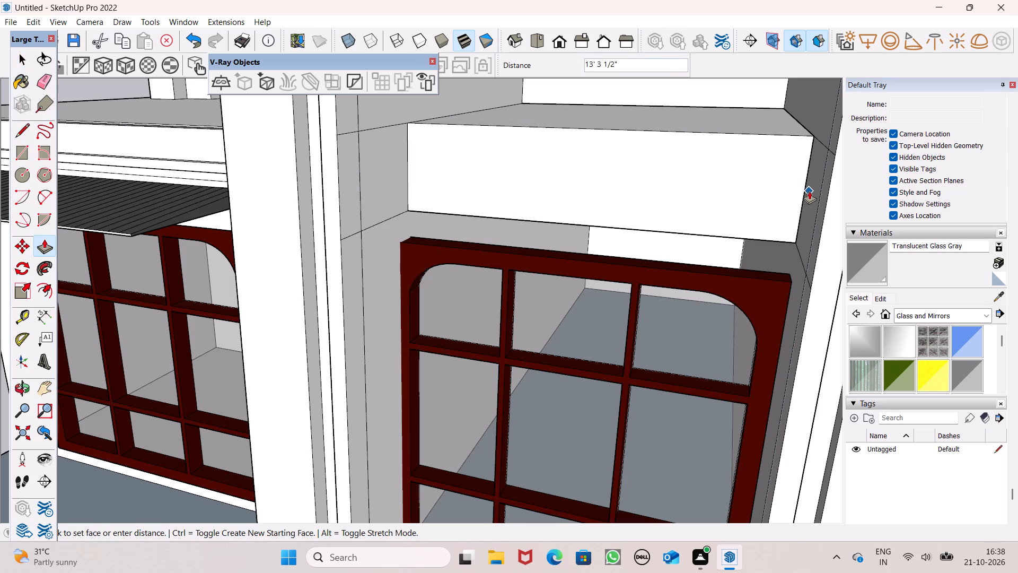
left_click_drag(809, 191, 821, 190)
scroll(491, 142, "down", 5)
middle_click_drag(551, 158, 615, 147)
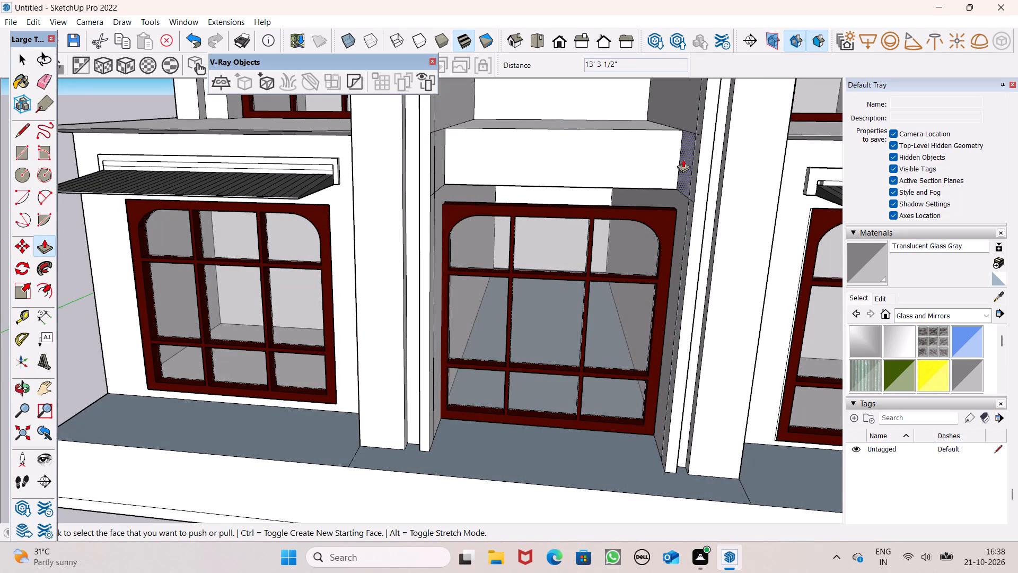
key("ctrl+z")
Extrude the same side-wall band a short distance into the passage as a ledge above the window.
middle_click_drag(565, 204, 492, 222)
left_click_drag(441, 159, 467, 173)
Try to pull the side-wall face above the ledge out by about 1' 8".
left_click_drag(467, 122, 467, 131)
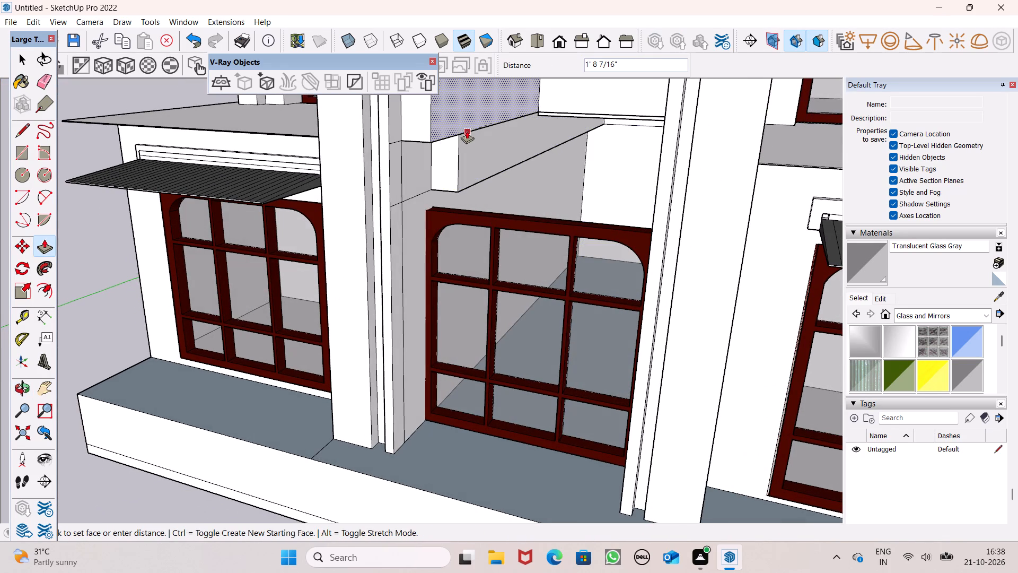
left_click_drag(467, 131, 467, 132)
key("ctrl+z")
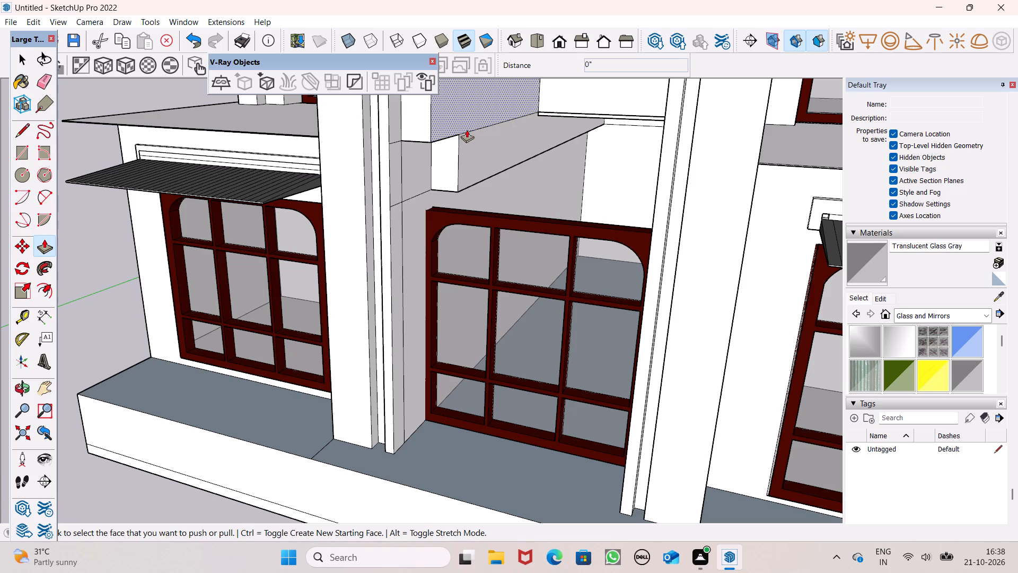
Push the ledge's top face down by about 7".
left_click_drag(464, 126, 463, 136)
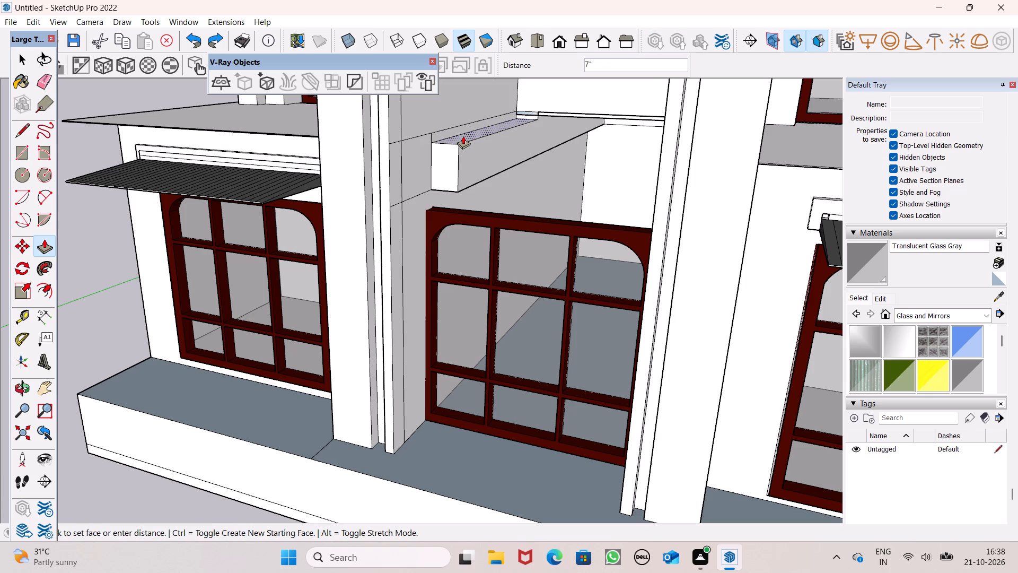
left_click_drag(463, 136, 464, 138)
middle_click_drag(478, 180, 480, 167)
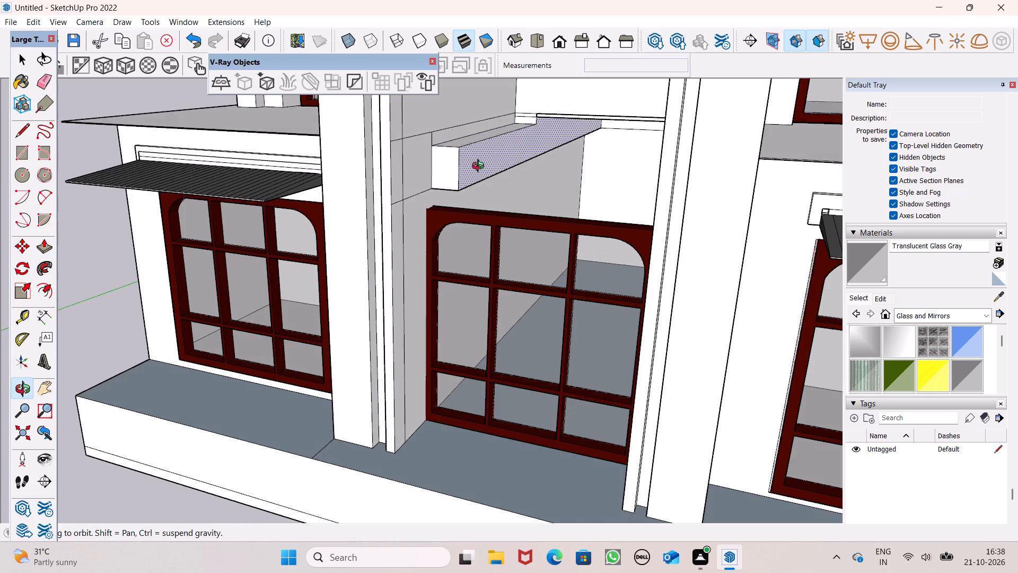
Pull the underside of the ledge down by about 1' 3/4" to the top of the central window frame.
middle_click_drag(480, 167, 468, 112)
scroll(461, 164, "up", 7)
scroll(446, 176, "down", 1)
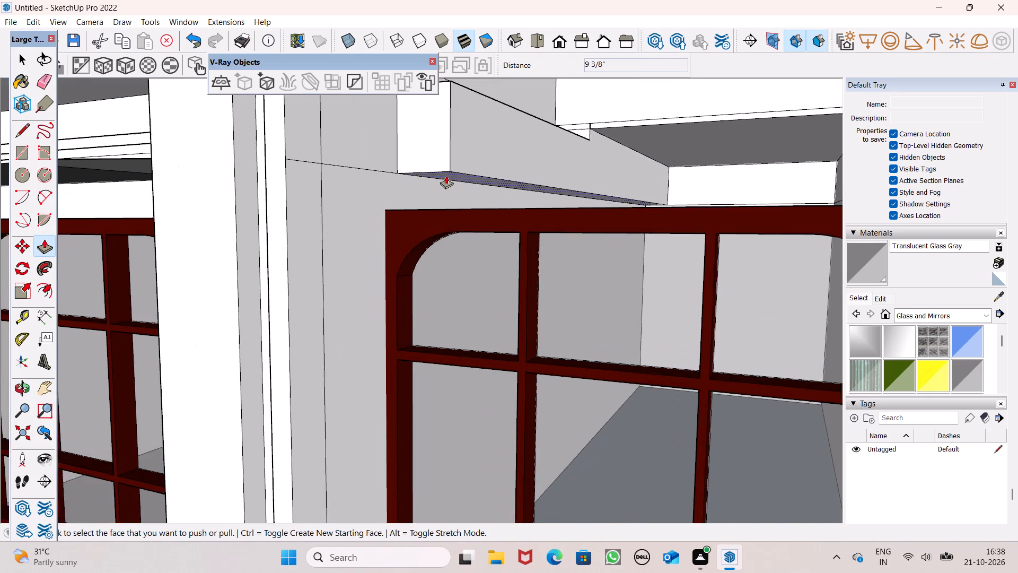
middle_click_drag(446, 182, 444, 220)
middle_click_drag(417, 223, 404, 185)
scroll(404, 185, "up", 1)
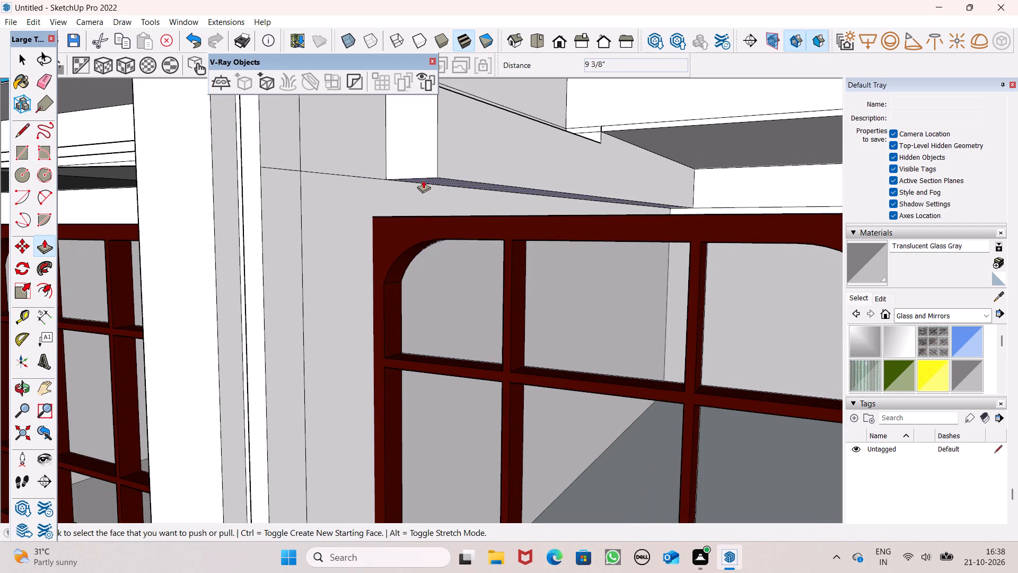
left_click_drag(423, 180, 420, 216)
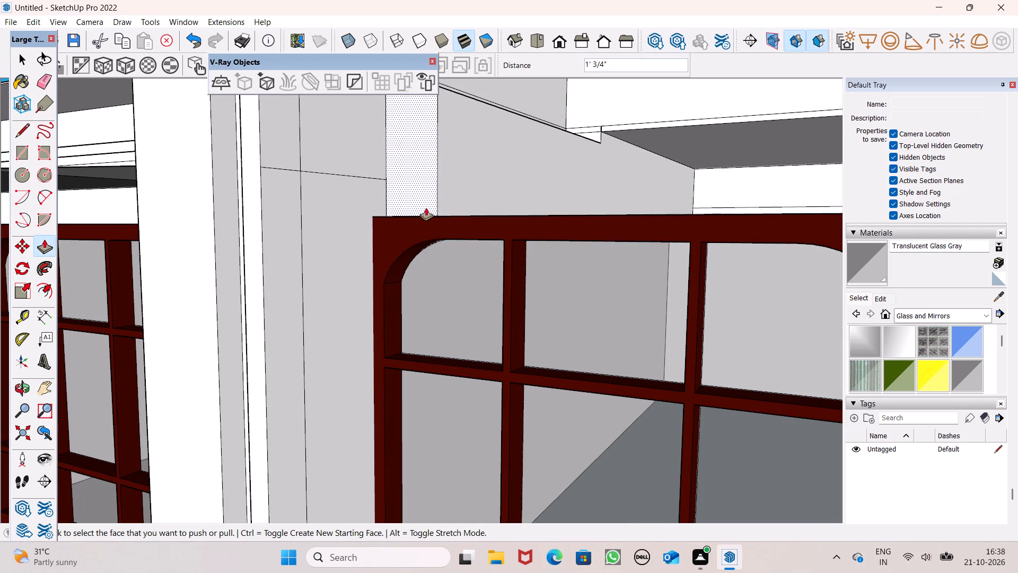
left_click_drag(471, 178, 601, 192)
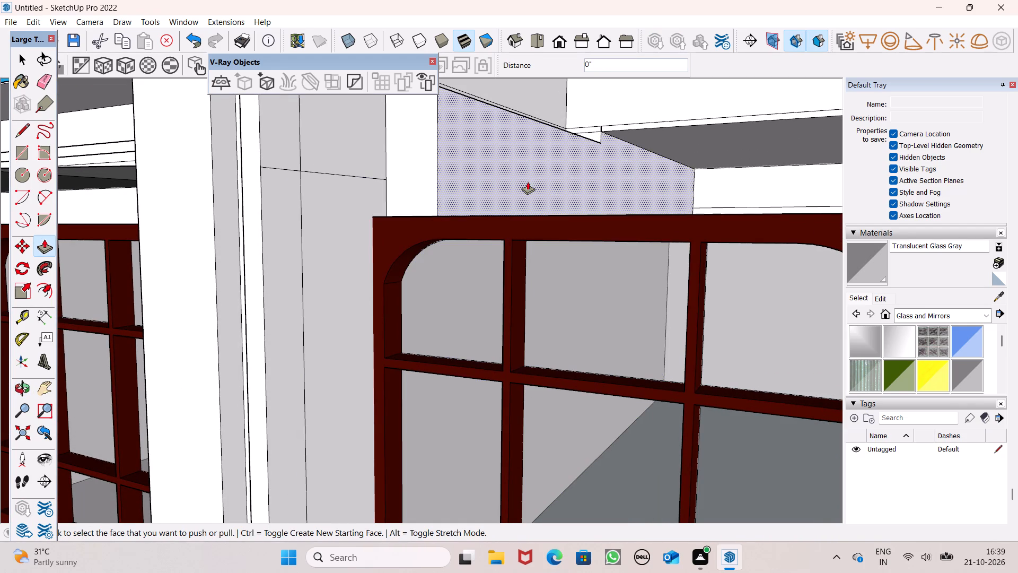
Lower the ledge's top face further, finishing with a push of about 3 9/16".
scroll(516, 167, "down", 4)
middle_click_drag(516, 186, 569, 227)
scroll(568, 197, "down", 2)
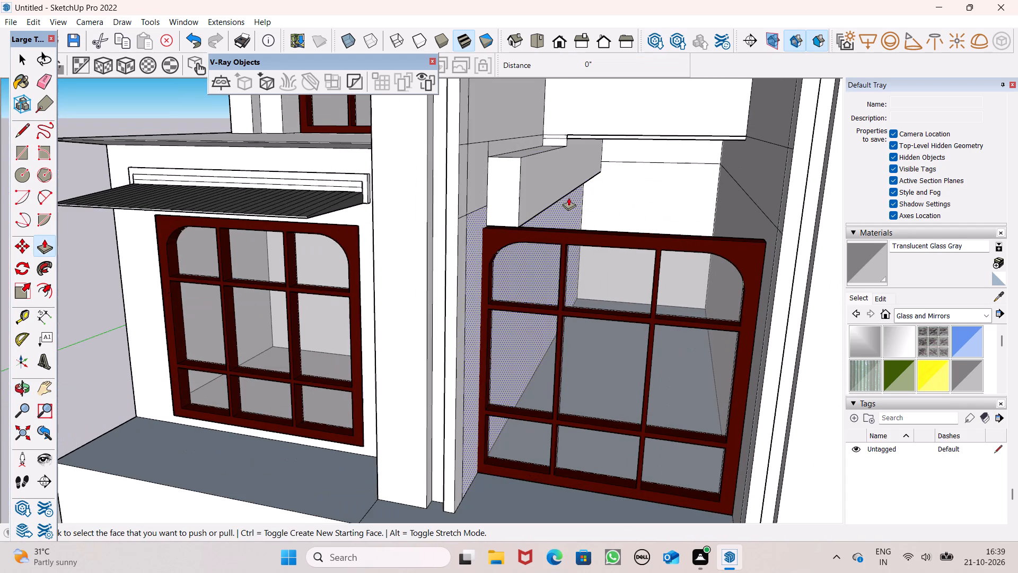
left_click_drag(533, 156, 530, 166)
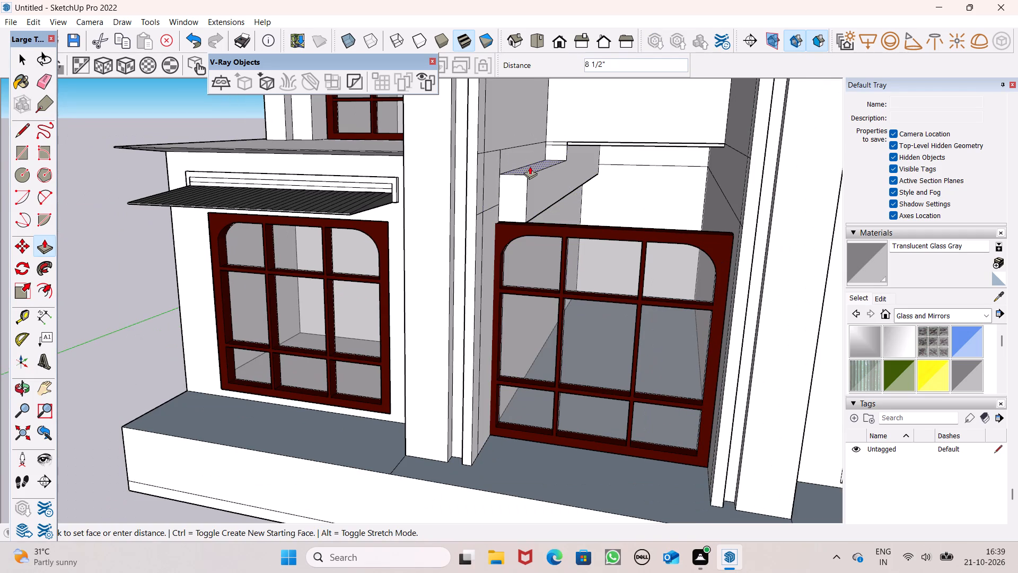
left_click_drag(530, 166, 530, 168)
left_click(530, 168)
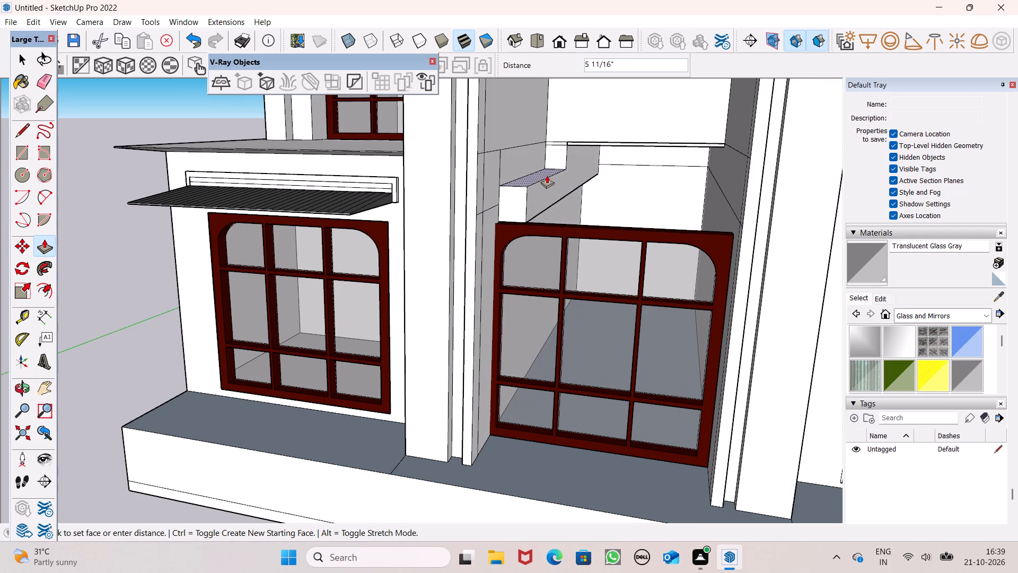
left_click(537, 172)
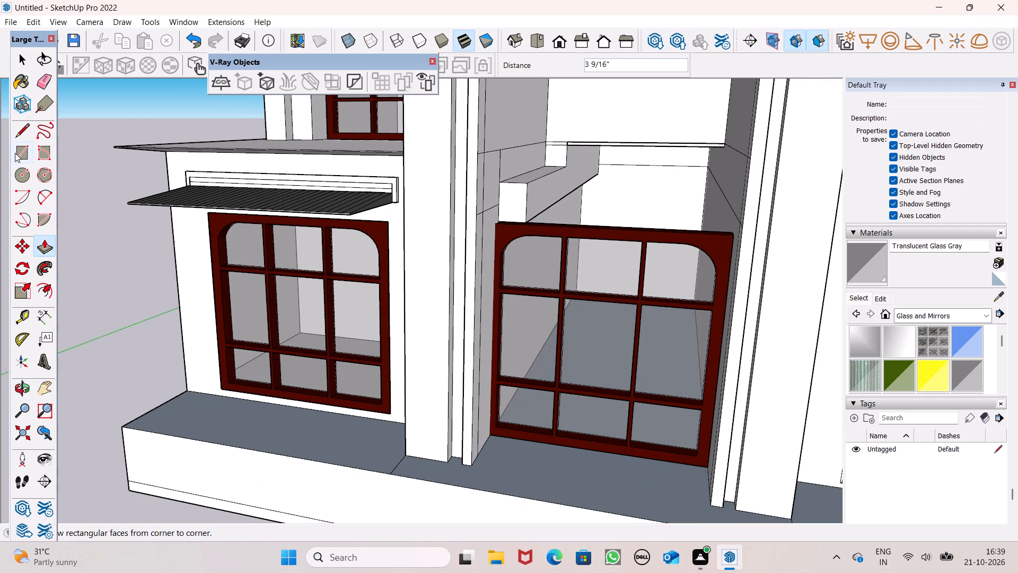
Draw a 2' 4 11/16" vertical line down the ledge's side face, from the inner corner of its lowered top to the bottom edge.
left_click(14, 137)
scroll(270, 175, "up", 2)
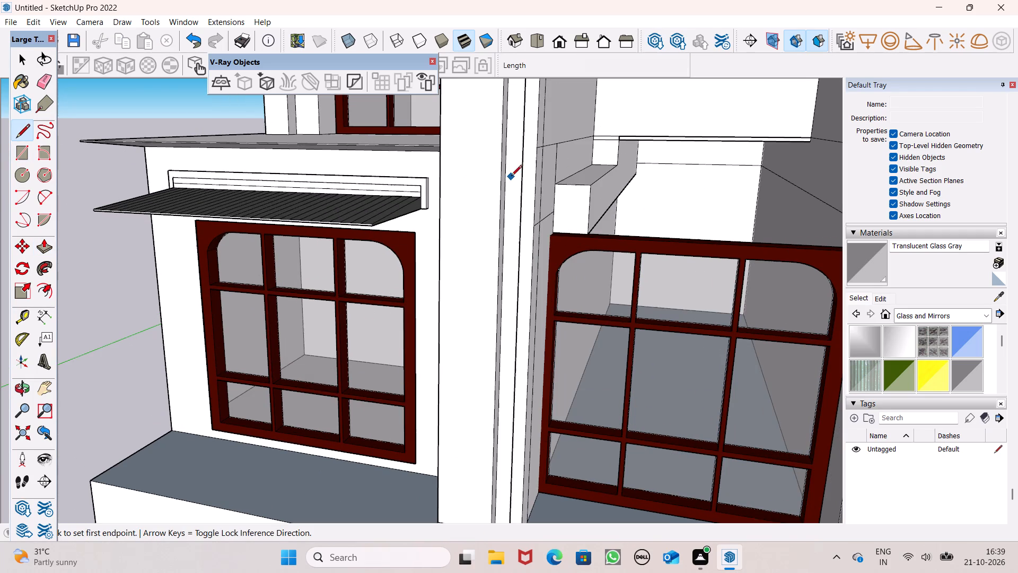
left_click(619, 165)
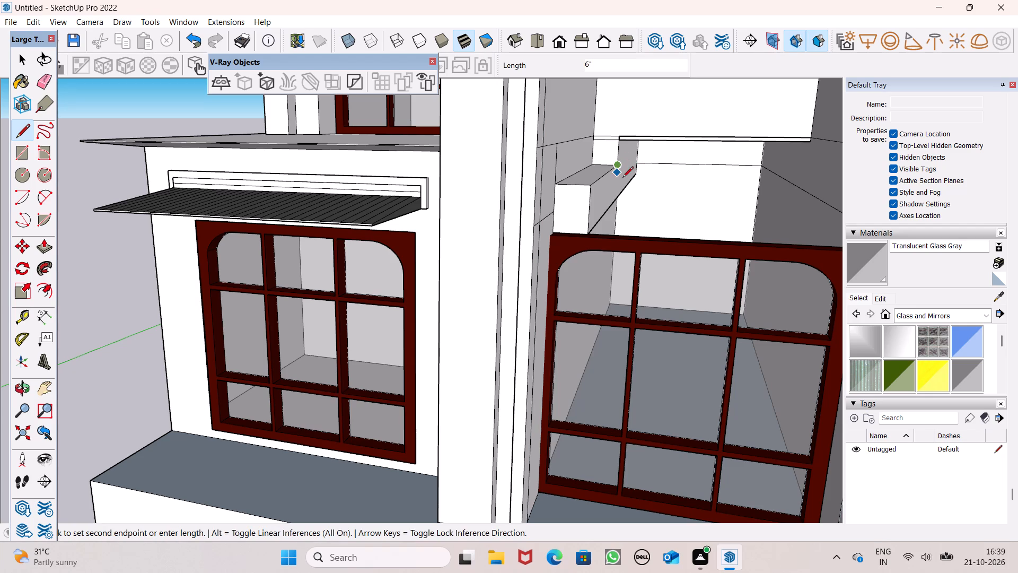
scroll(628, 206, "up", 1)
middle_click_drag(628, 206, 566, 221)
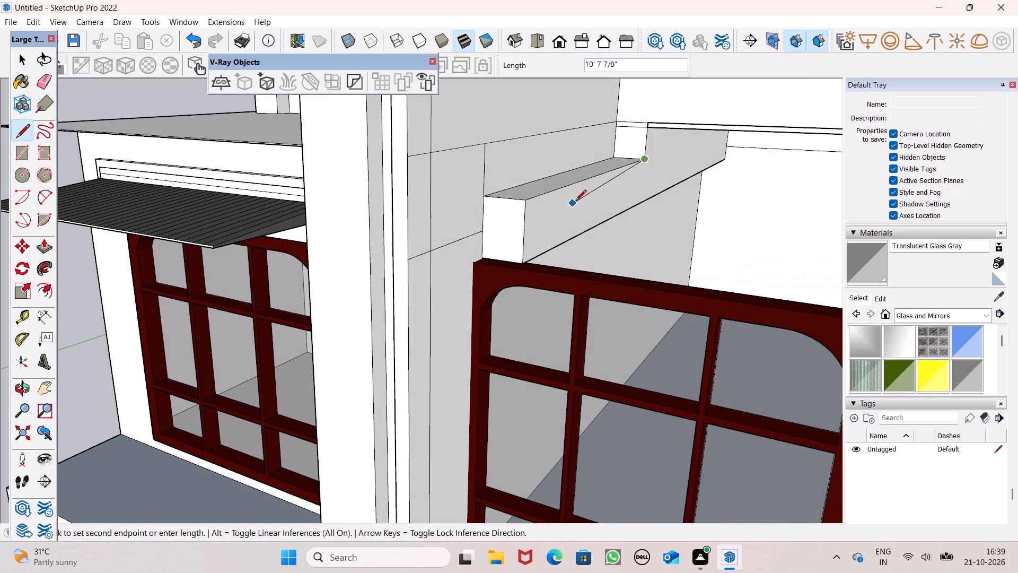
left_click(637, 199)
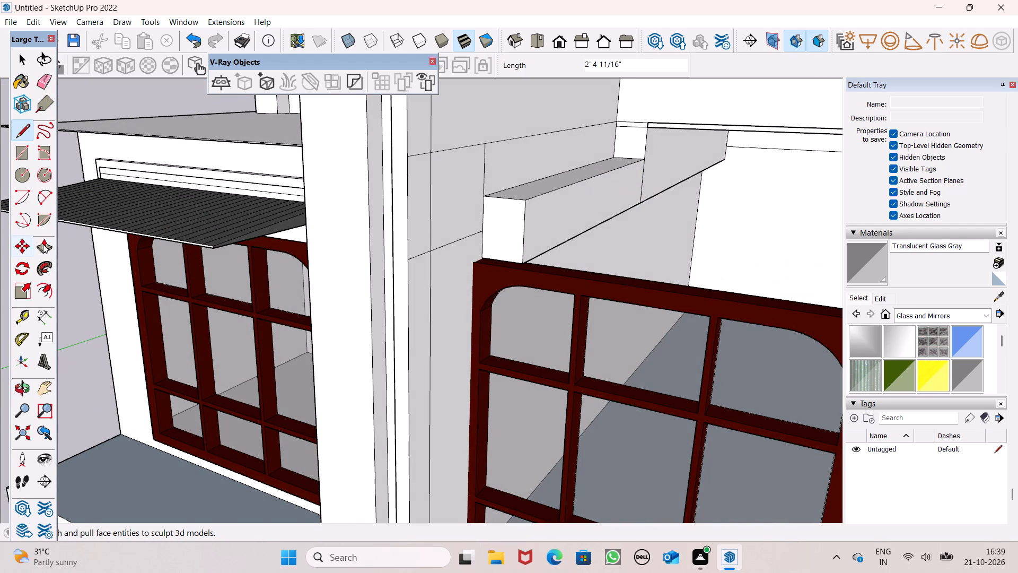
Extrude the front part of the ledge's side face 11' 7 1/16" across the opening to the opposite wall, above the central window.
left_click(43, 244)
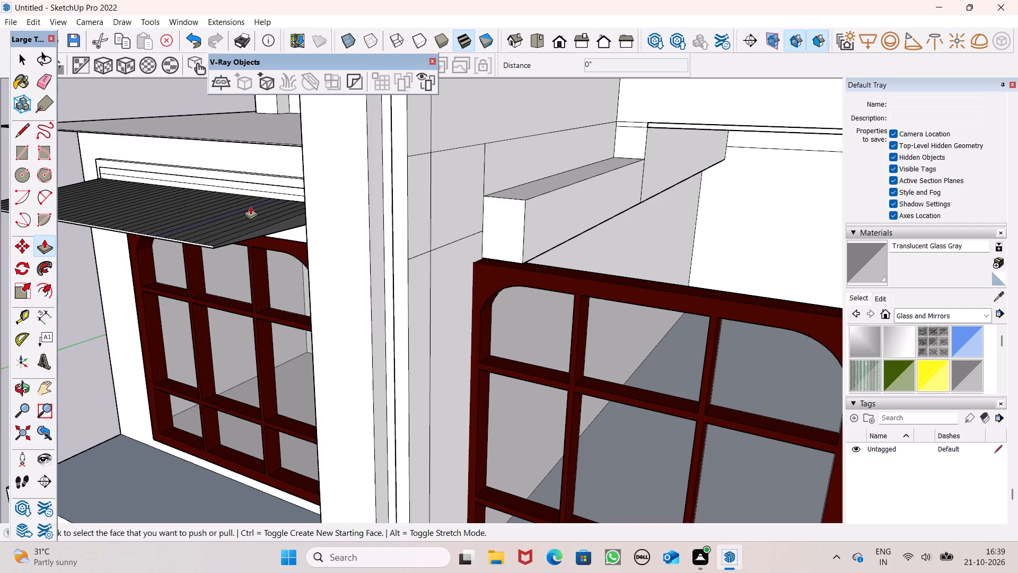
scroll(234, 211, "down", 1)
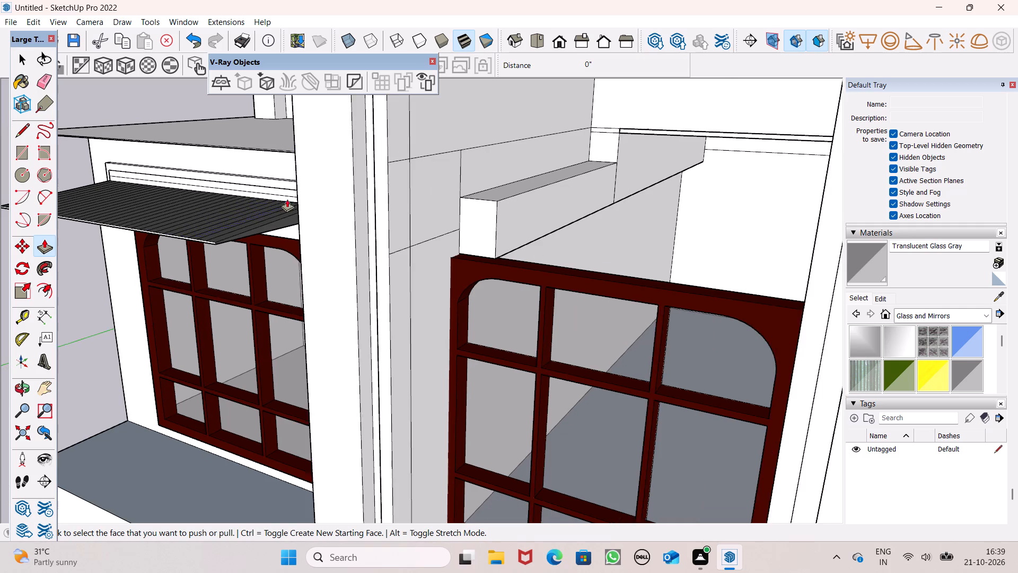
scroll(287, 199, "down", 4)
middle_click_drag(348, 219, 416, 243)
scroll(459, 229, "up", 2)
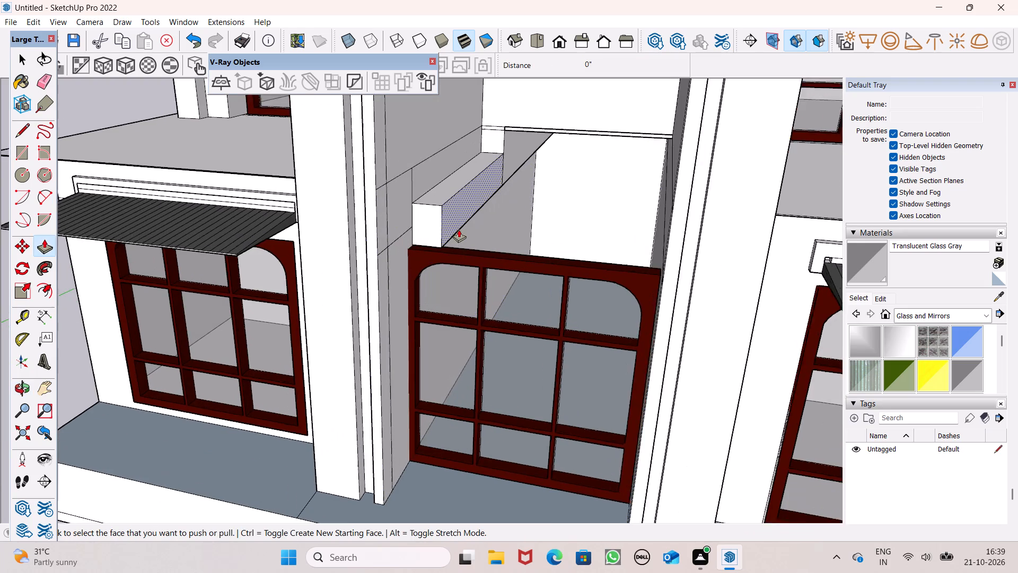
scroll(459, 229, "up", 2)
left_click_drag(442, 214, 773, 227)
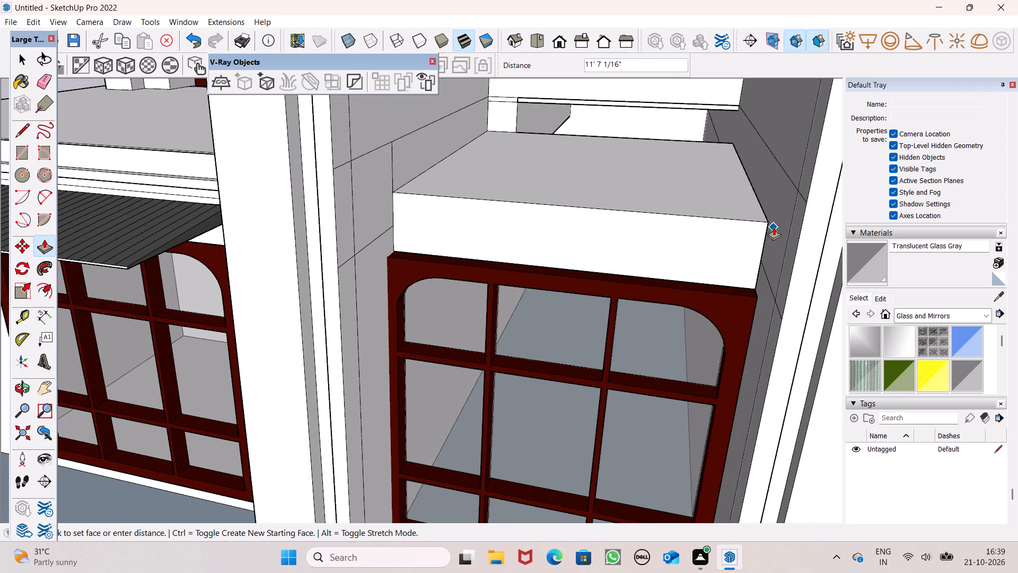
middle_click_drag(812, 269, 795, 202)
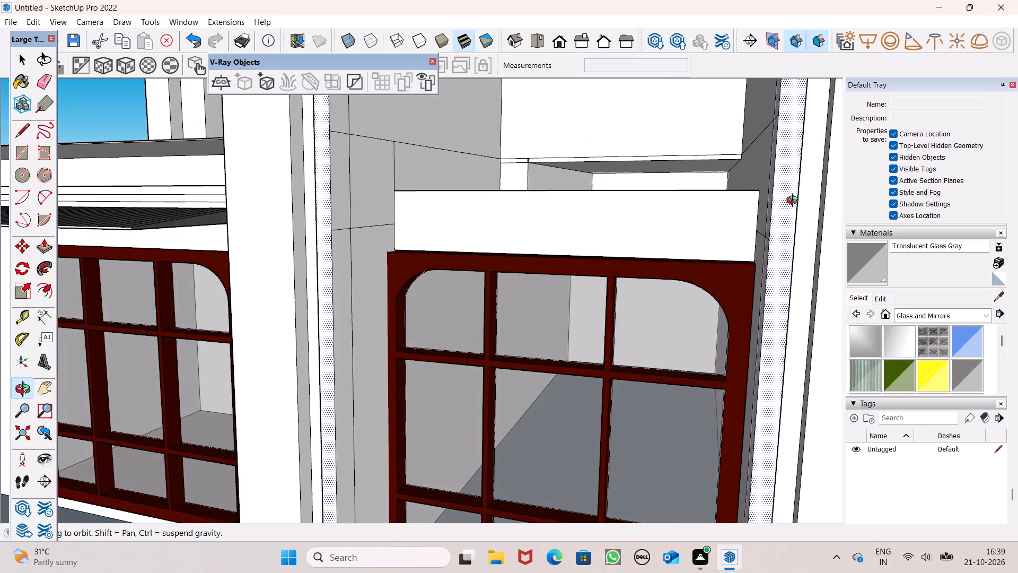
middle_click_drag(795, 202, 793, 202)
scroll(696, 237, "down", 2)
key("space")
Examine the wall section above the central window in relation to the whole facade.
scroll(654, 238, "down", 3)
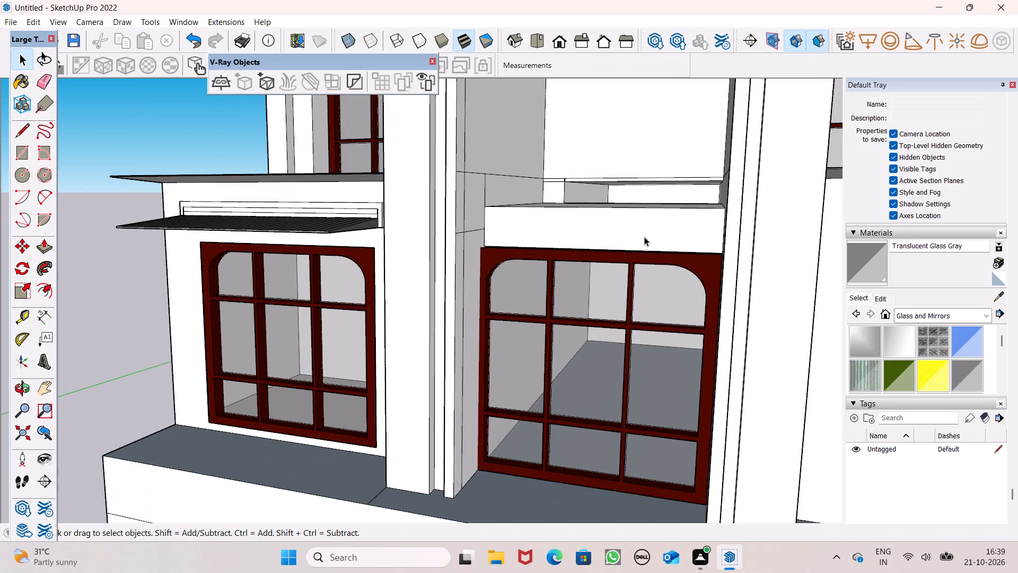
scroll(644, 237, "down", 2)
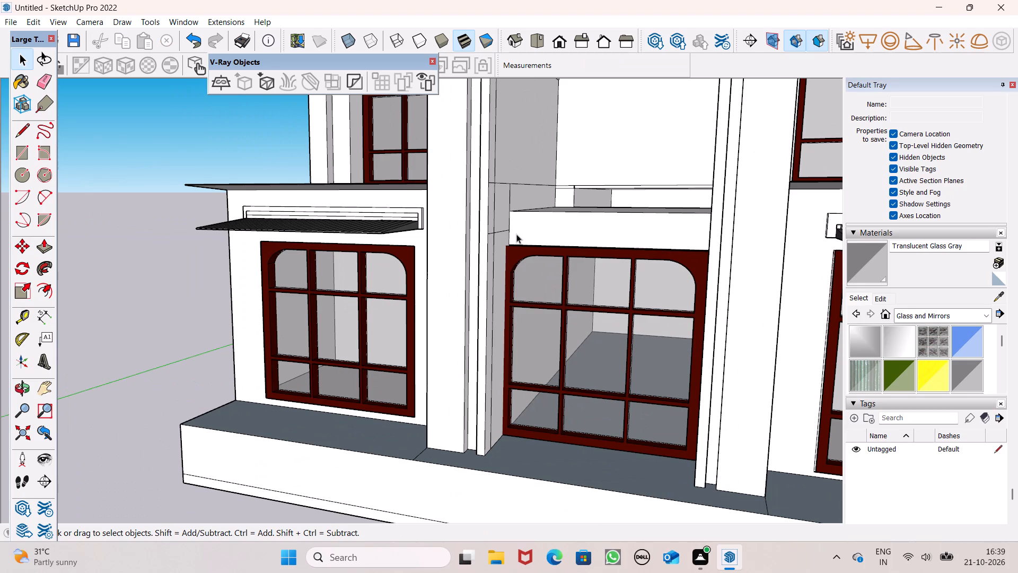
scroll(516, 234, "down", 9)
middle_click_drag(515, 232, 571, 241)
scroll(571, 241, "up", 1)
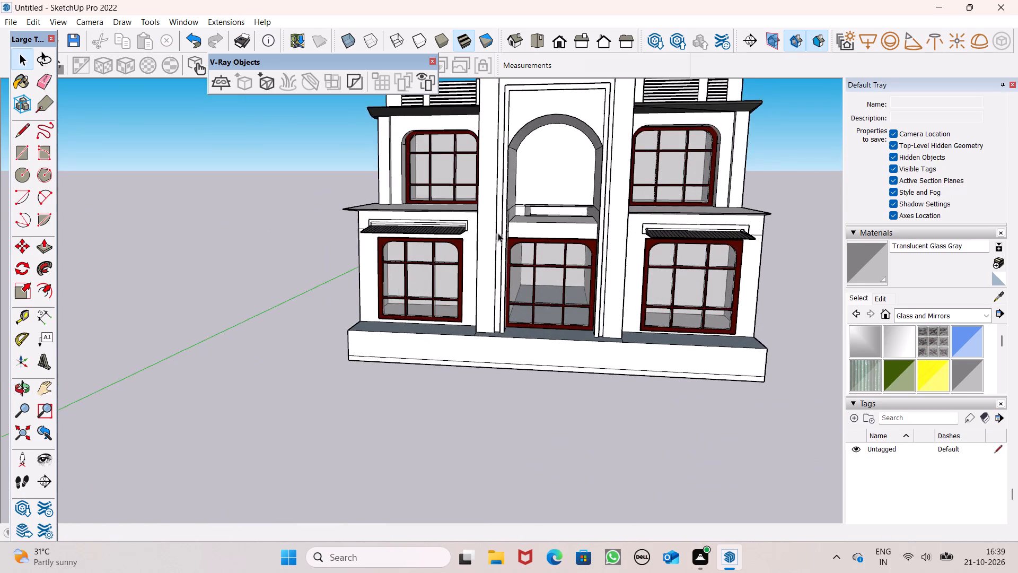
scroll(498, 233, "down", 4)
scroll(368, 206, "down", 7)
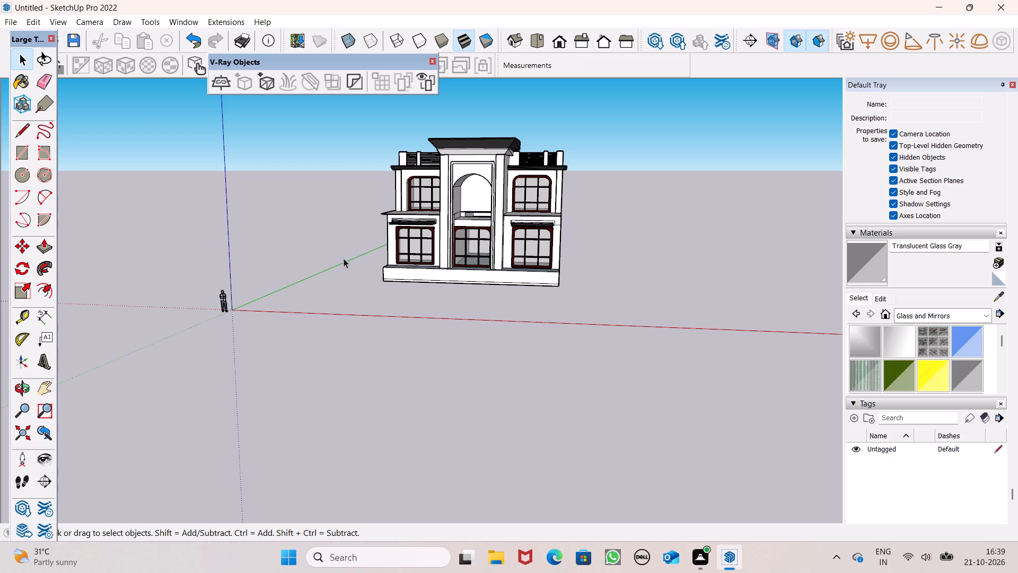
scroll(536, 222, "up", 1)
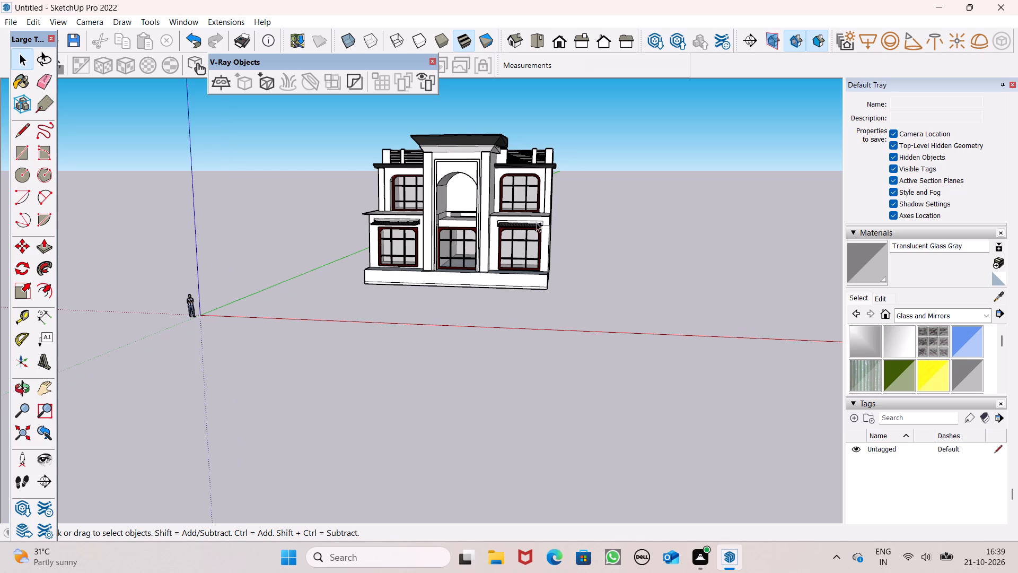
scroll(368, 220, "up", 1)
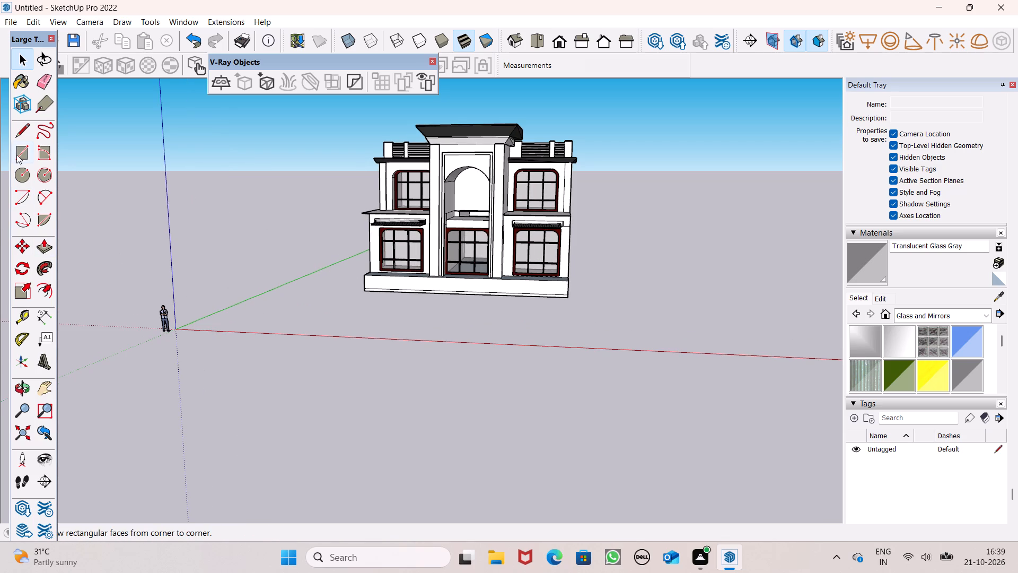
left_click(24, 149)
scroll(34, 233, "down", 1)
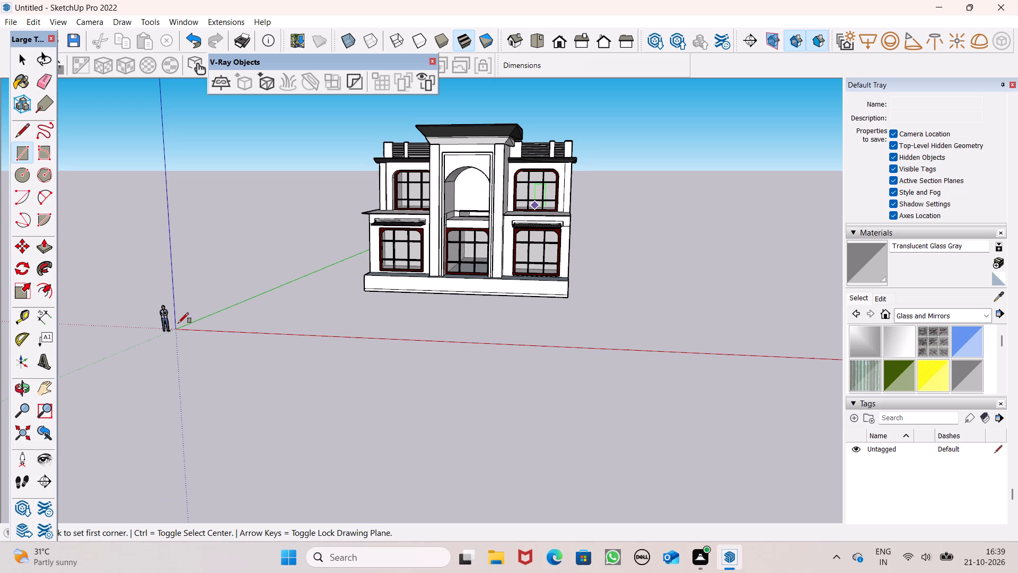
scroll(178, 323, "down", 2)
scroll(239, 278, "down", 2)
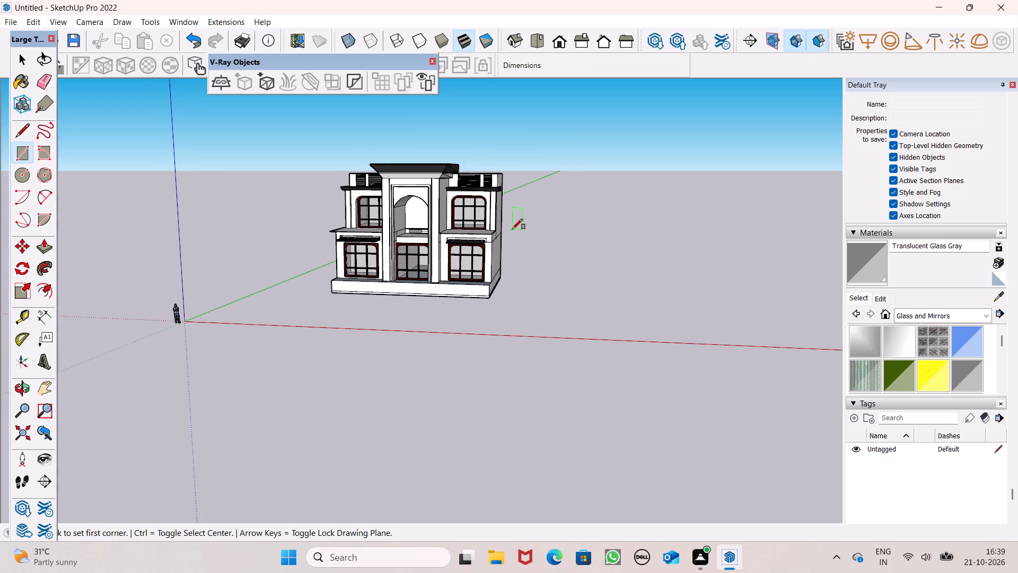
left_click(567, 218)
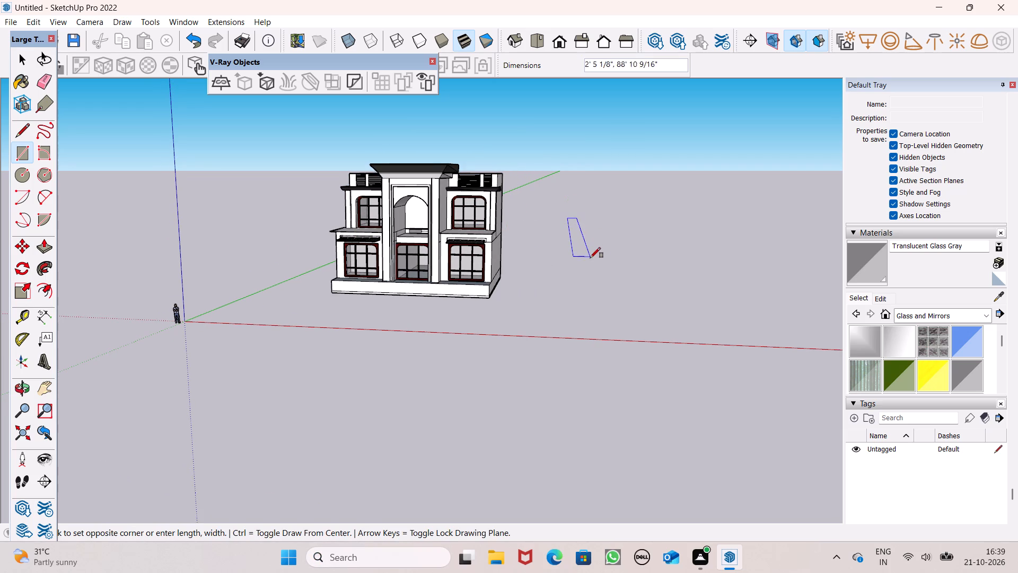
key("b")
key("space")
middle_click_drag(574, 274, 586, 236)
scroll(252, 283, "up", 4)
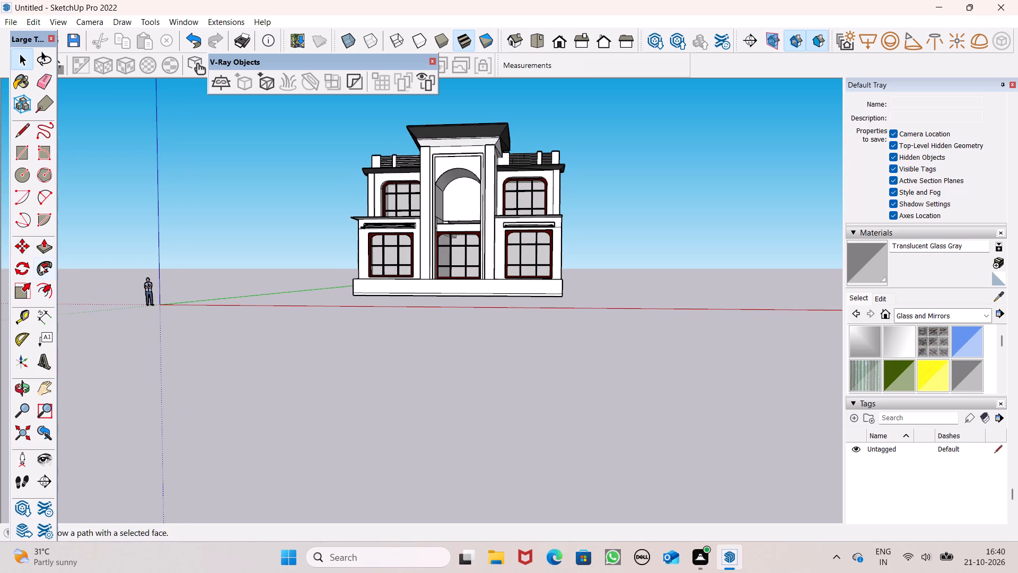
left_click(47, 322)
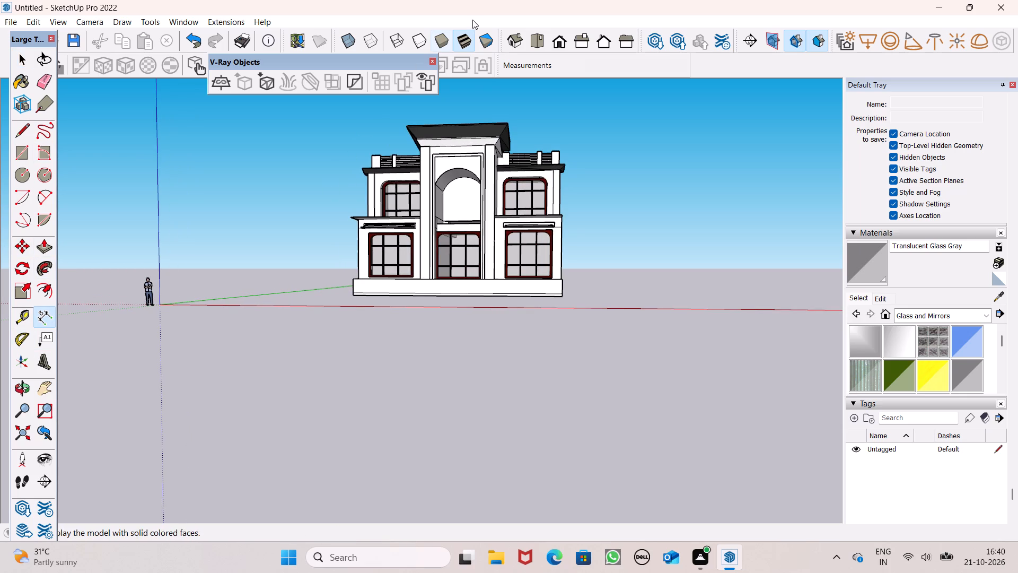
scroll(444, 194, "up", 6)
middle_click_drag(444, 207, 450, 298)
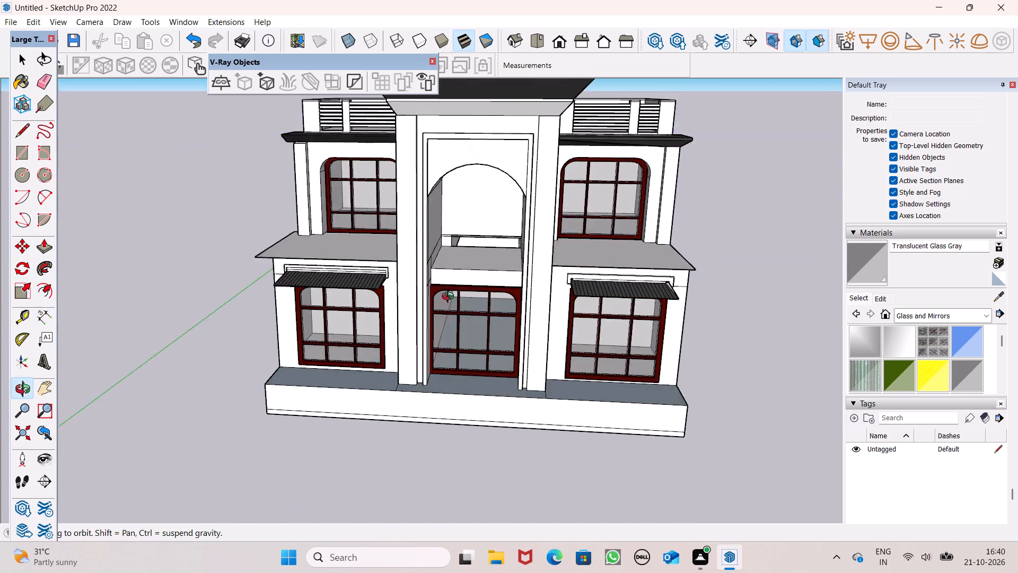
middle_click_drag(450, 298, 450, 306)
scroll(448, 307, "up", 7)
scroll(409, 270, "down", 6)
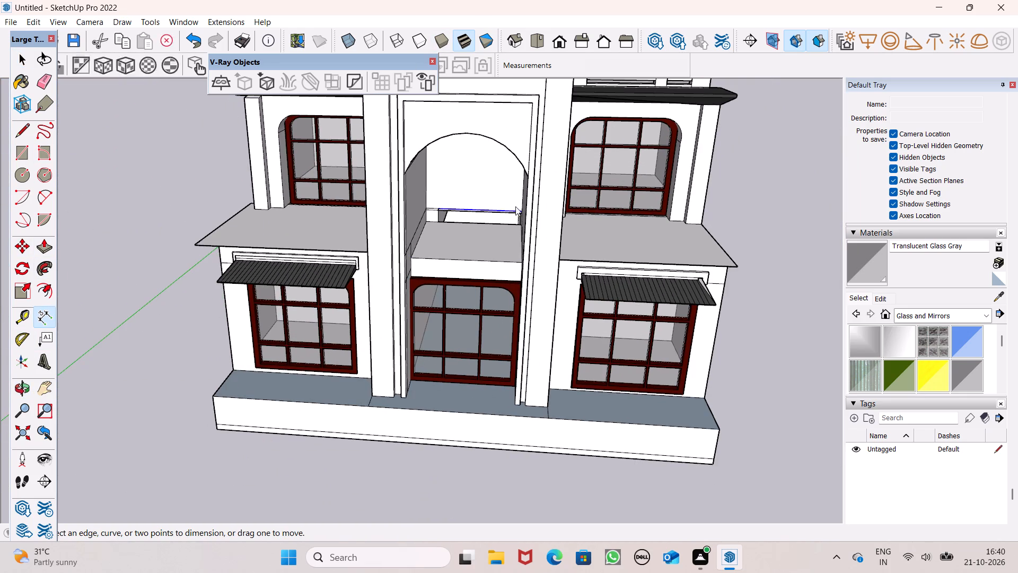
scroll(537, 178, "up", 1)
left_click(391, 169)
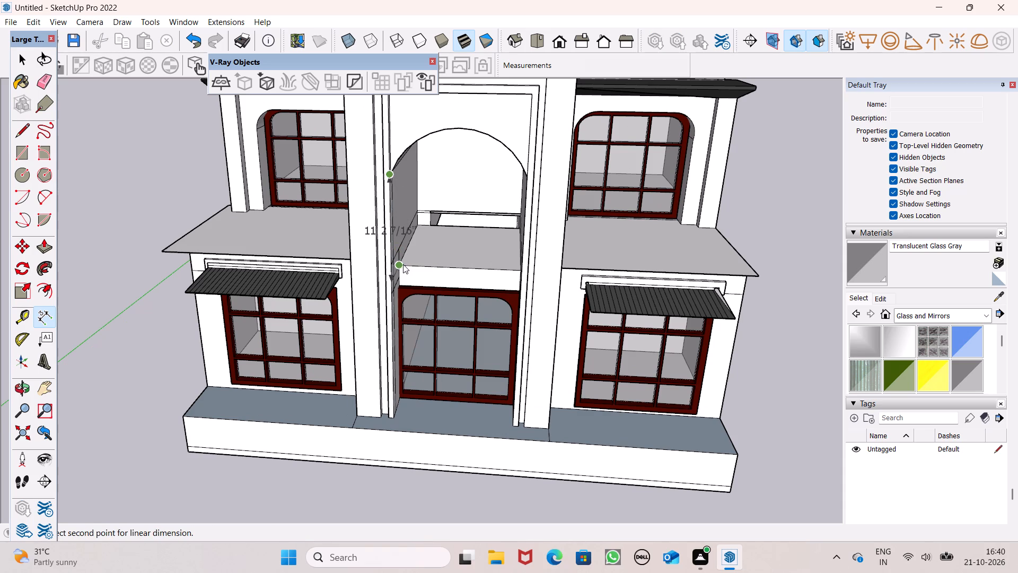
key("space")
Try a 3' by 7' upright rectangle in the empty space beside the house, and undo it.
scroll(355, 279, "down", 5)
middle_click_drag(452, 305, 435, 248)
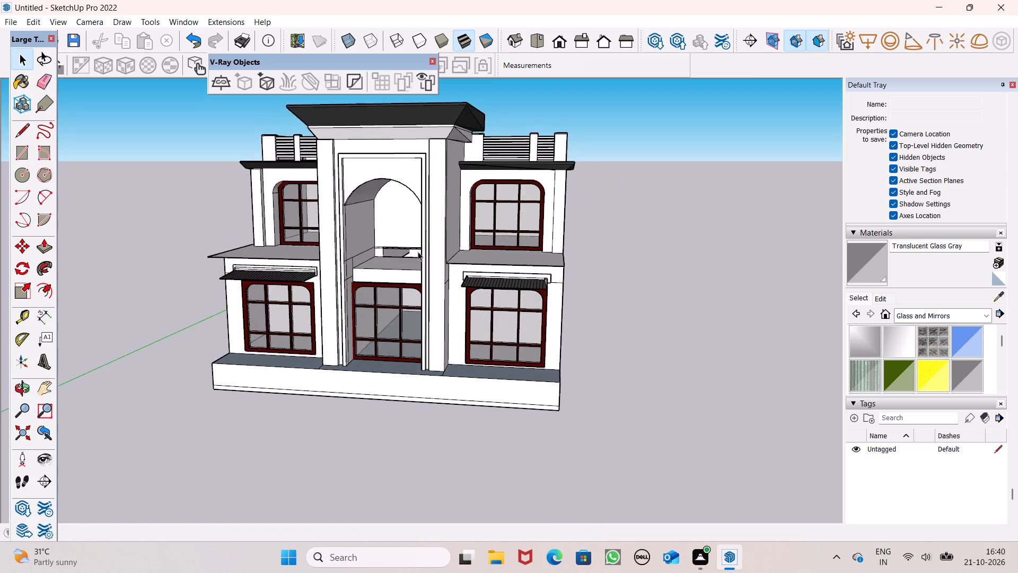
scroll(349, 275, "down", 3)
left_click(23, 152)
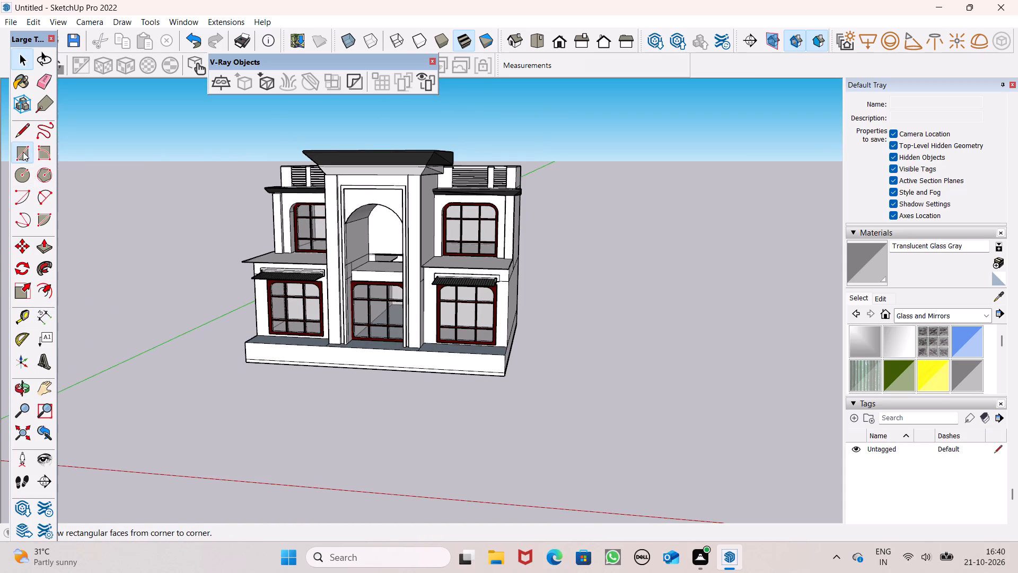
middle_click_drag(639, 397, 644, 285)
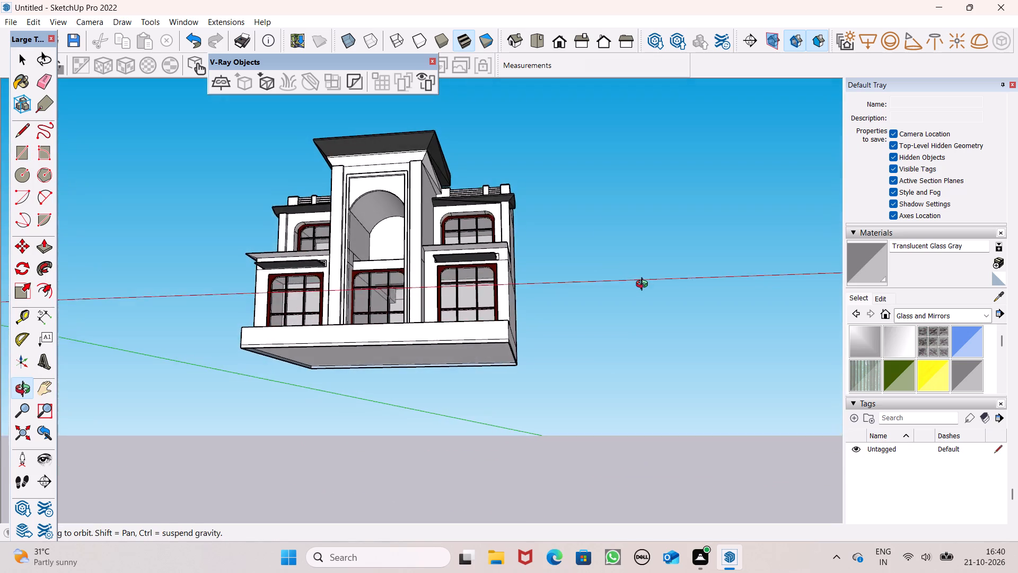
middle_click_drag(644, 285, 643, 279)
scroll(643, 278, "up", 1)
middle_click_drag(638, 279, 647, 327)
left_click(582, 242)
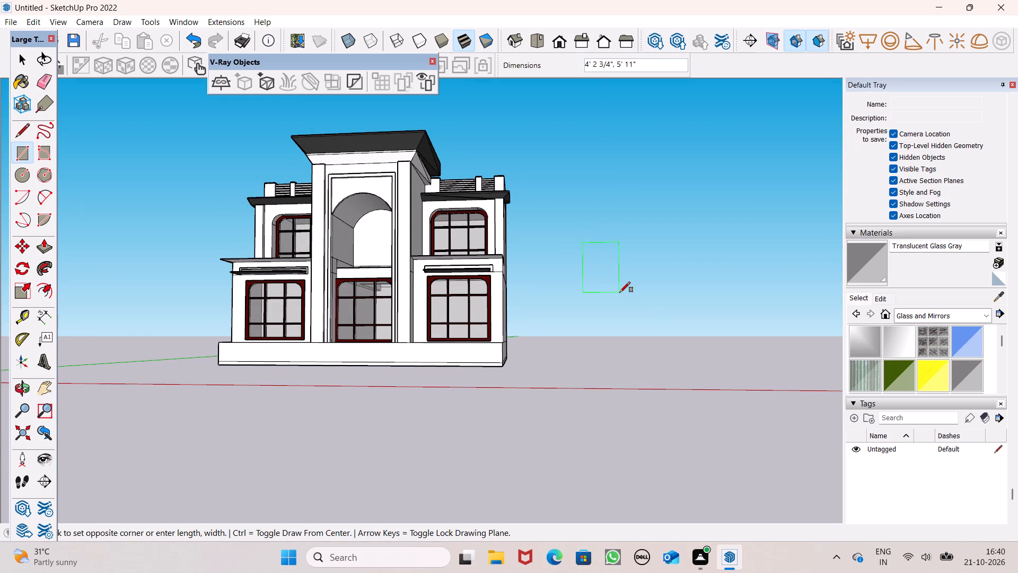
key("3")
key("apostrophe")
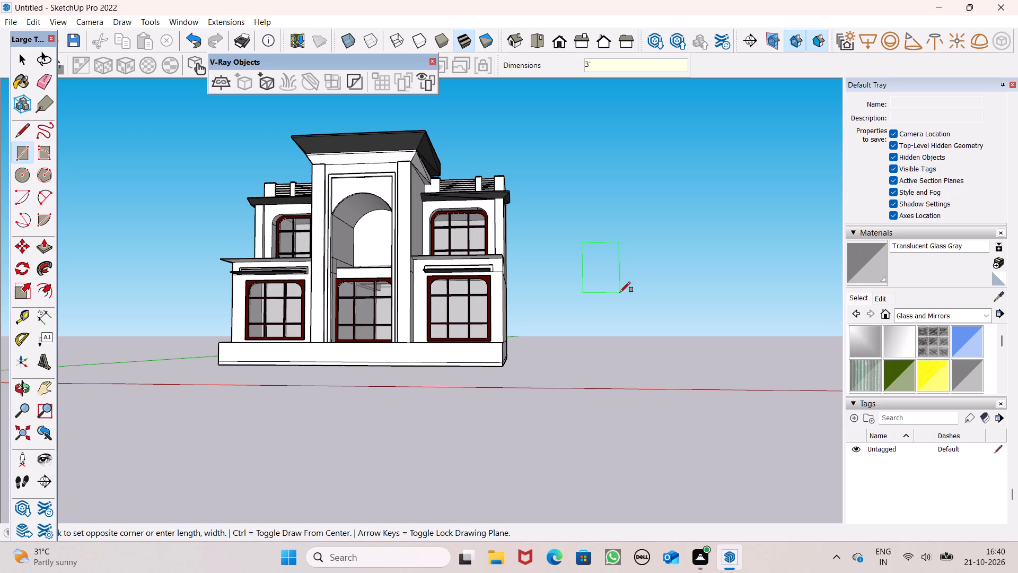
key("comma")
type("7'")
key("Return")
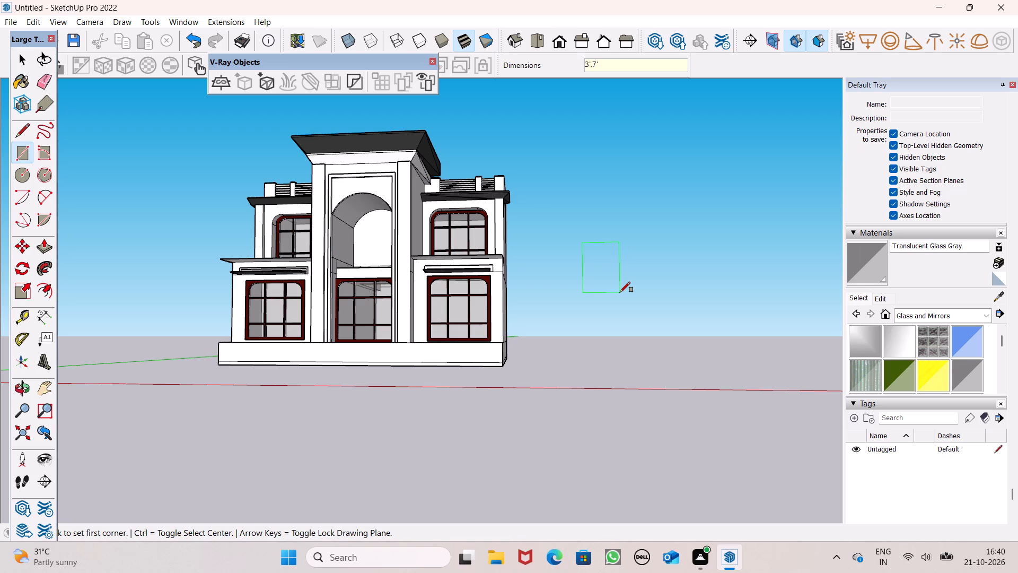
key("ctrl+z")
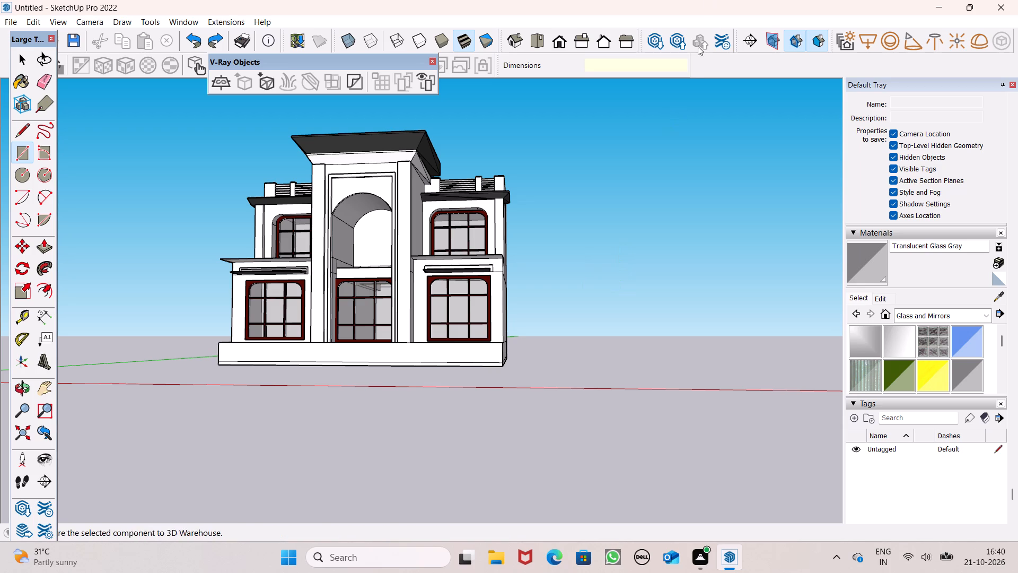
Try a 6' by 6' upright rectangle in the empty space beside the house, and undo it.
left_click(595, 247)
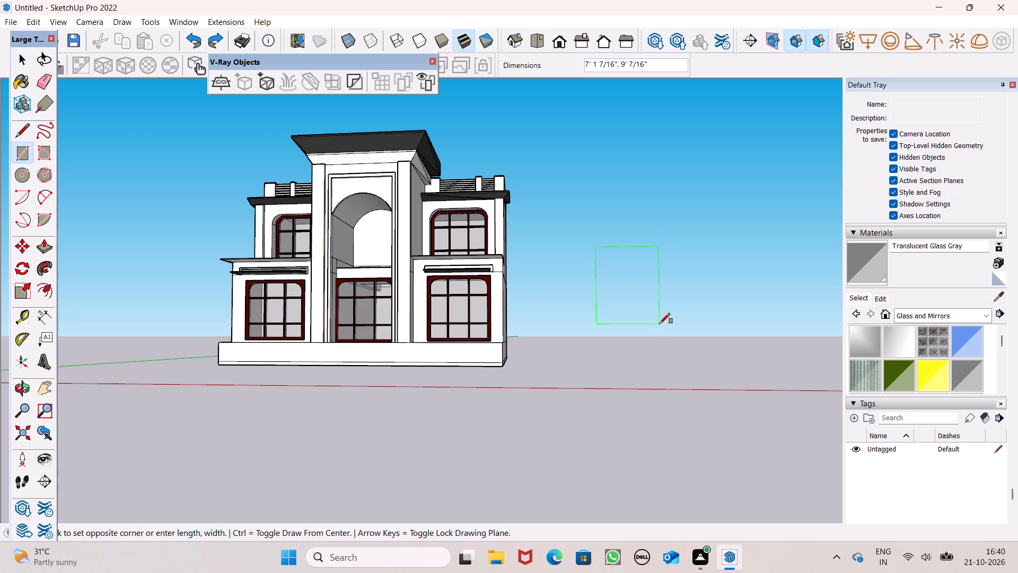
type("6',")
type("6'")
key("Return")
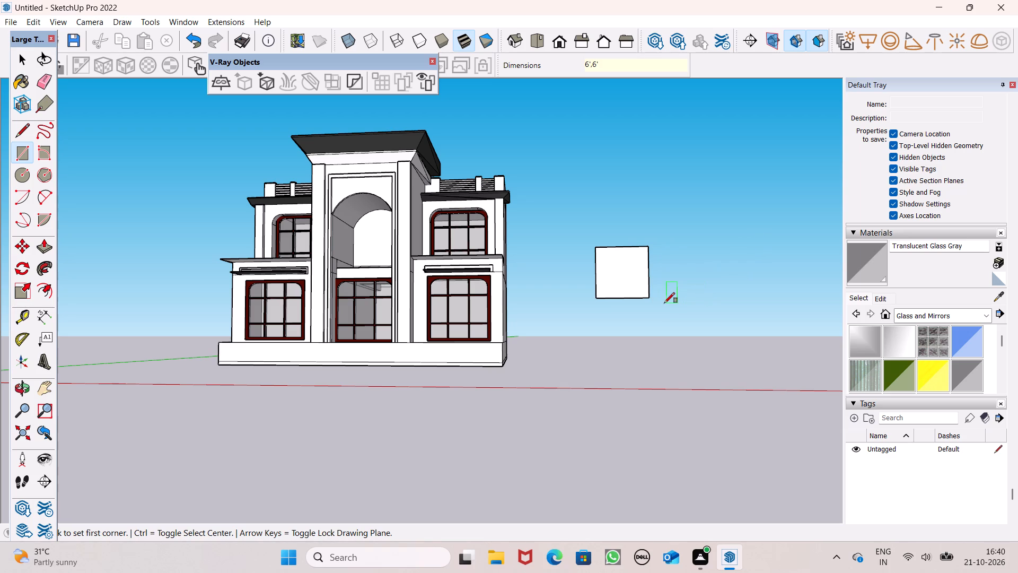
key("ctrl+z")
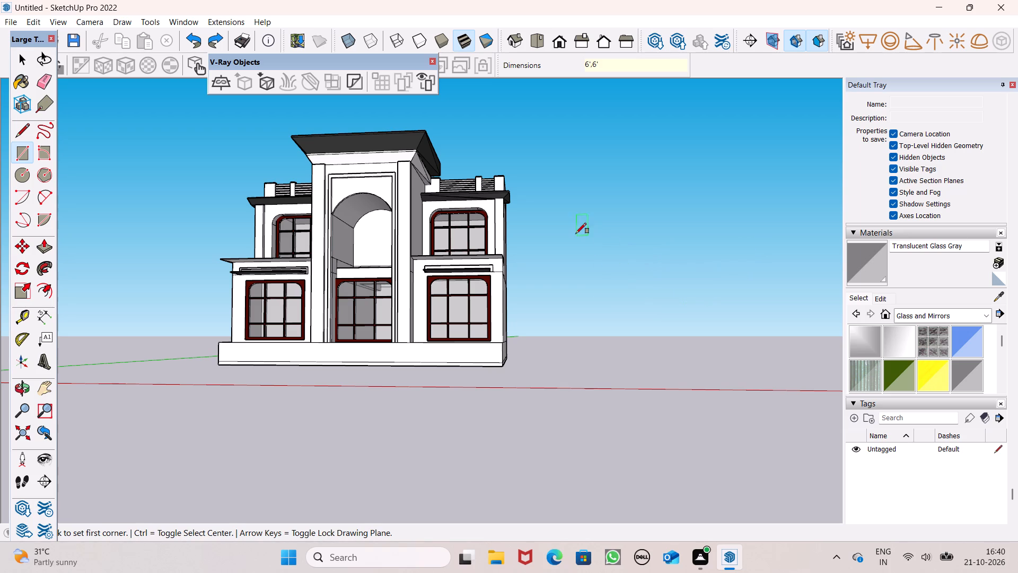
Draw a 6' by 8' upright rectangle, taller than wide, in the empty space beside the house.
left_click(576, 233)
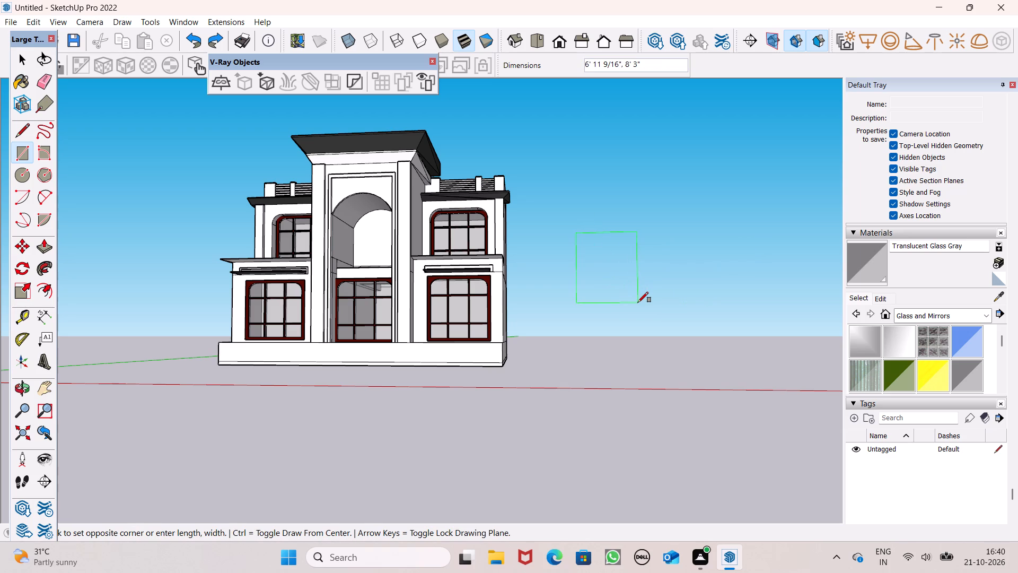
type("6',8'")
key("Return")
key("space")
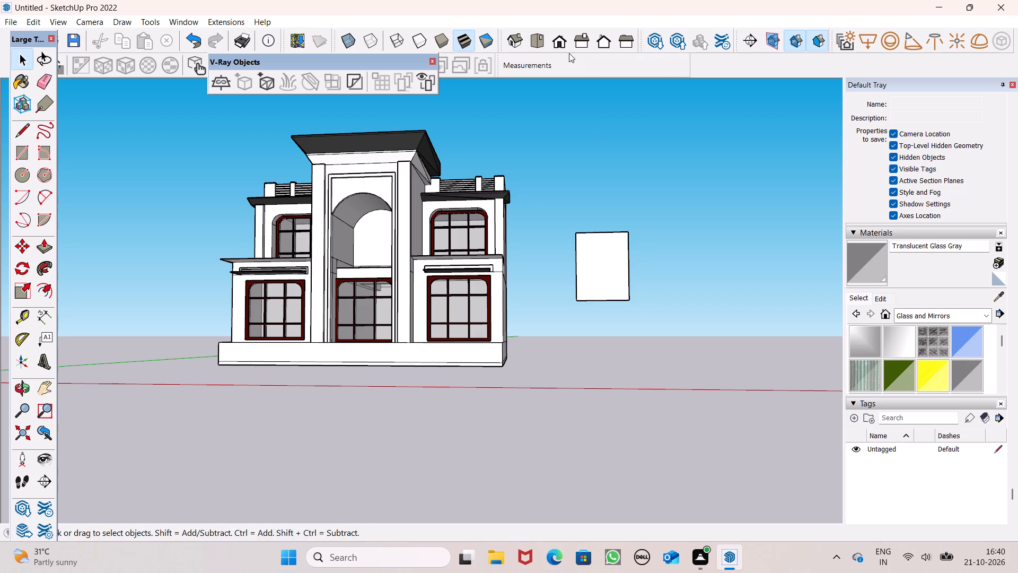
scroll(525, 55, "down", 1)
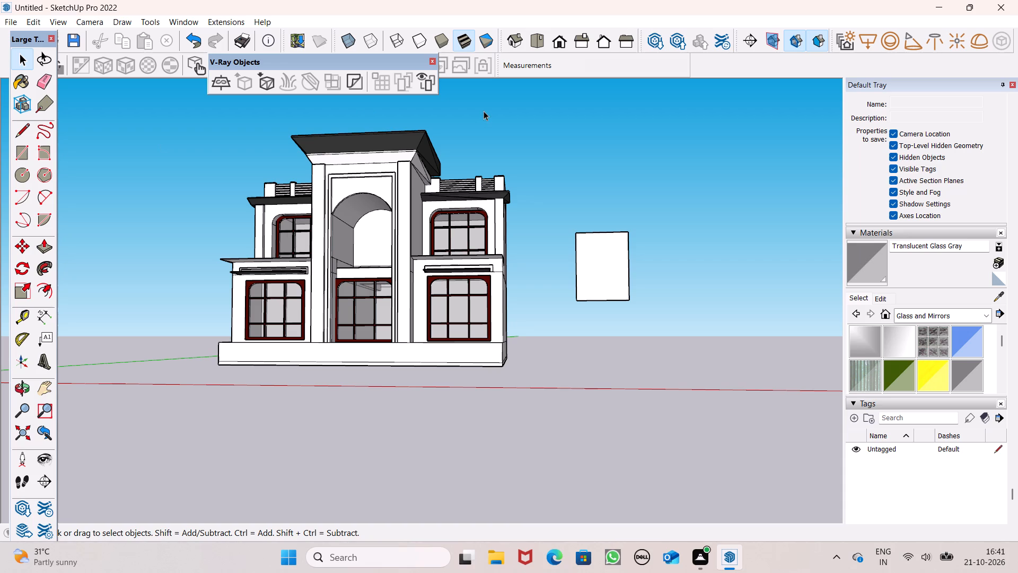
scroll(368, 254, "down", 3)
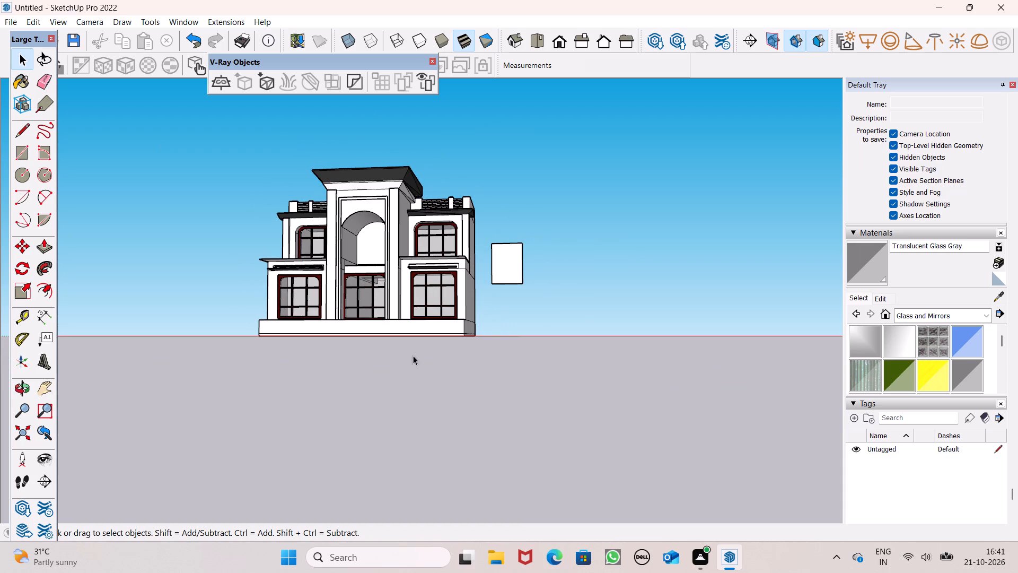
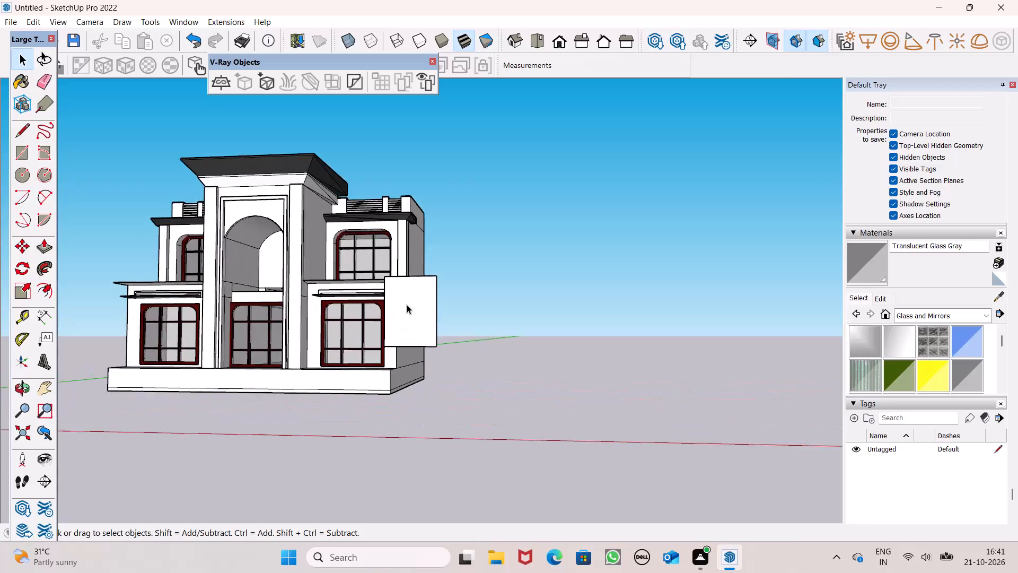
Draw an arc across the 6' width of the upright rectangle, with a bulge of about 2' 8 7/16" reaching its top edge.
scroll(454, 306, "up", 6)
scroll(454, 306, "down", 3)
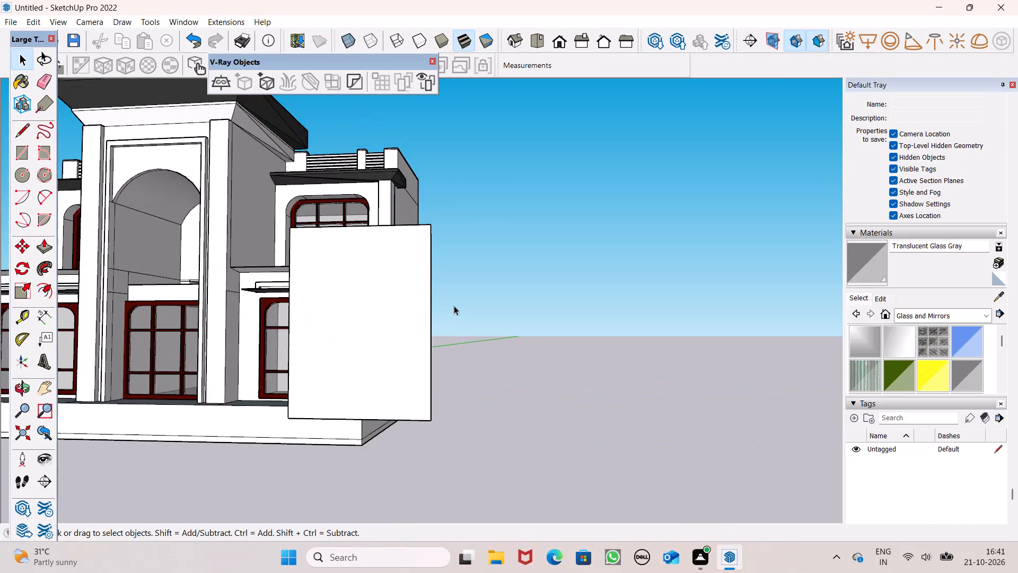
middle_click_drag(457, 315, 461, 335)
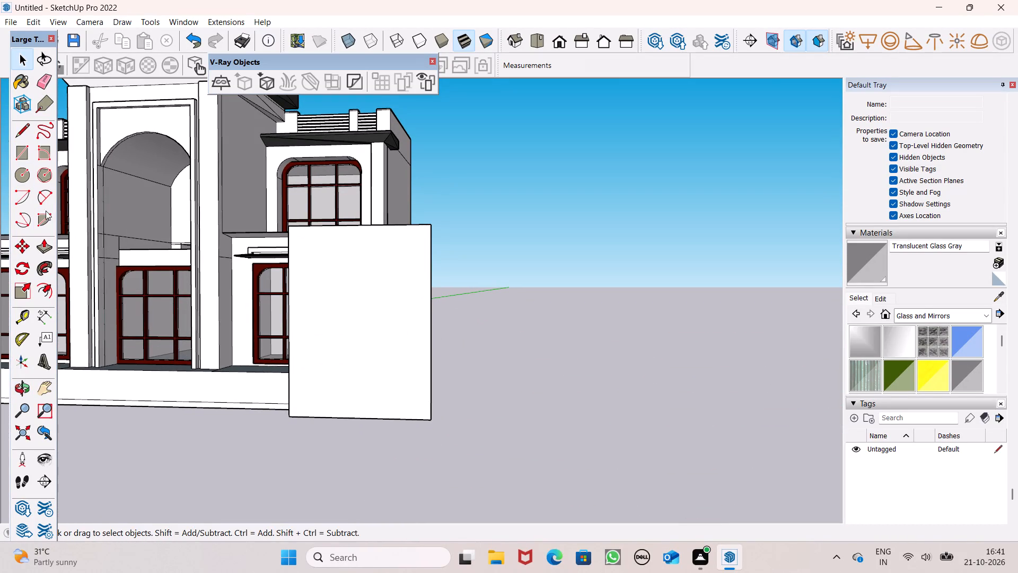
left_click(40, 197)
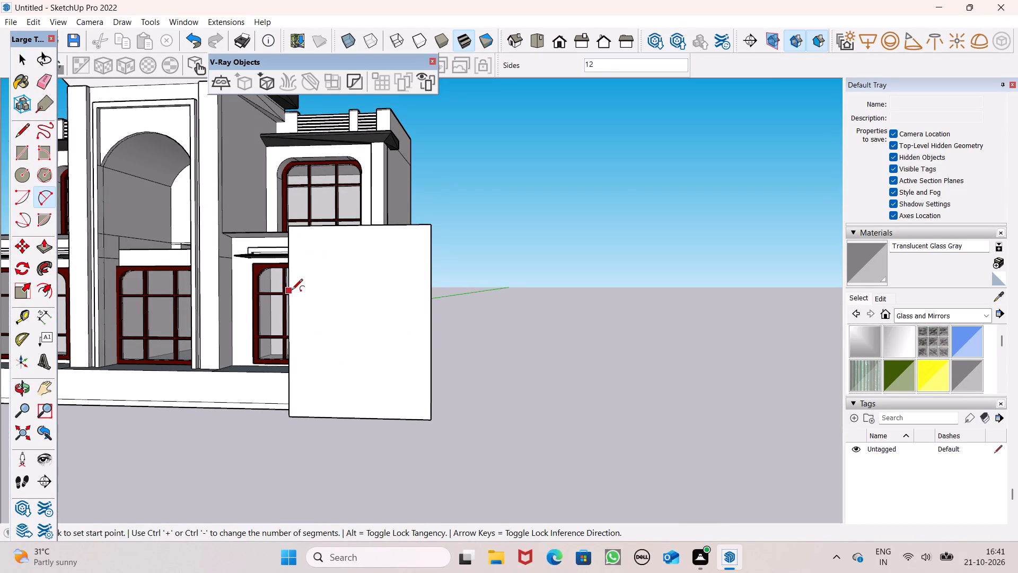
left_click(292, 291)
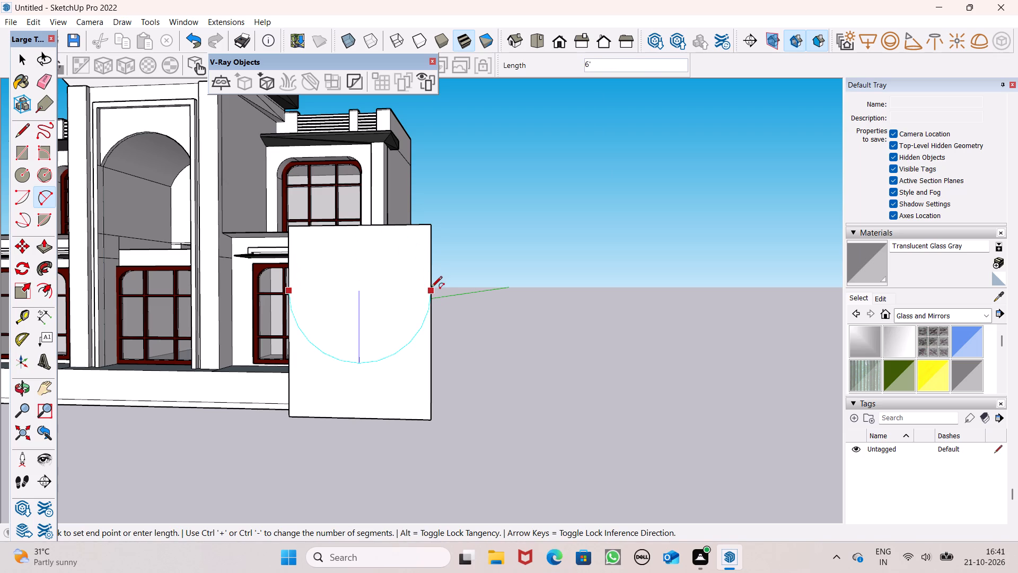
left_click(431, 288)
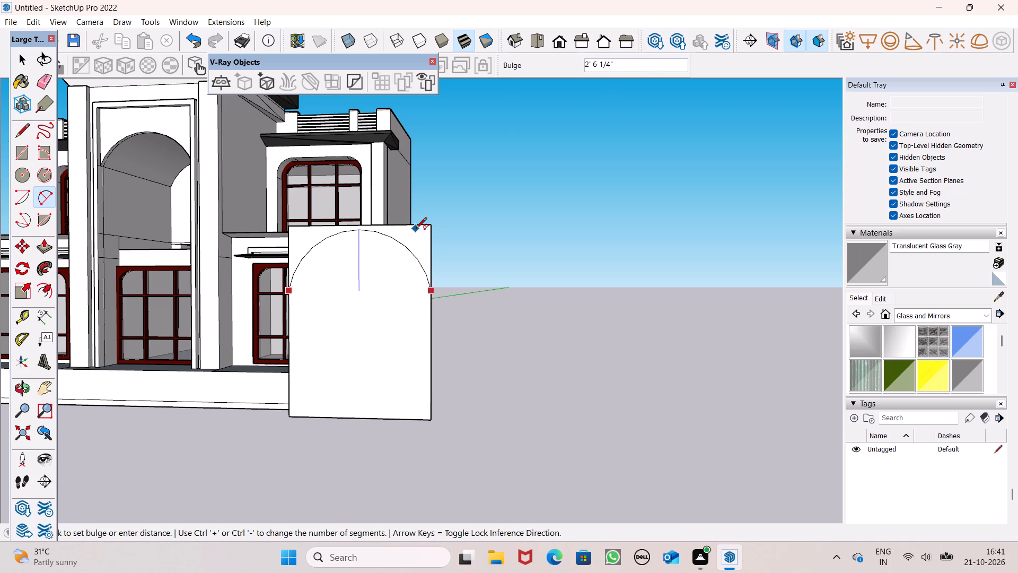
left_click(416, 228)
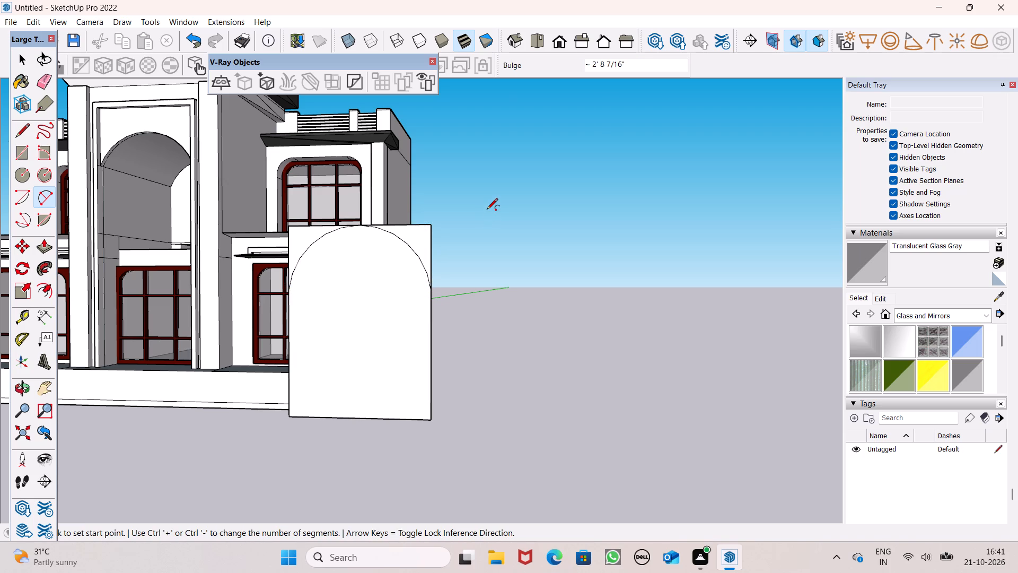
key("space")
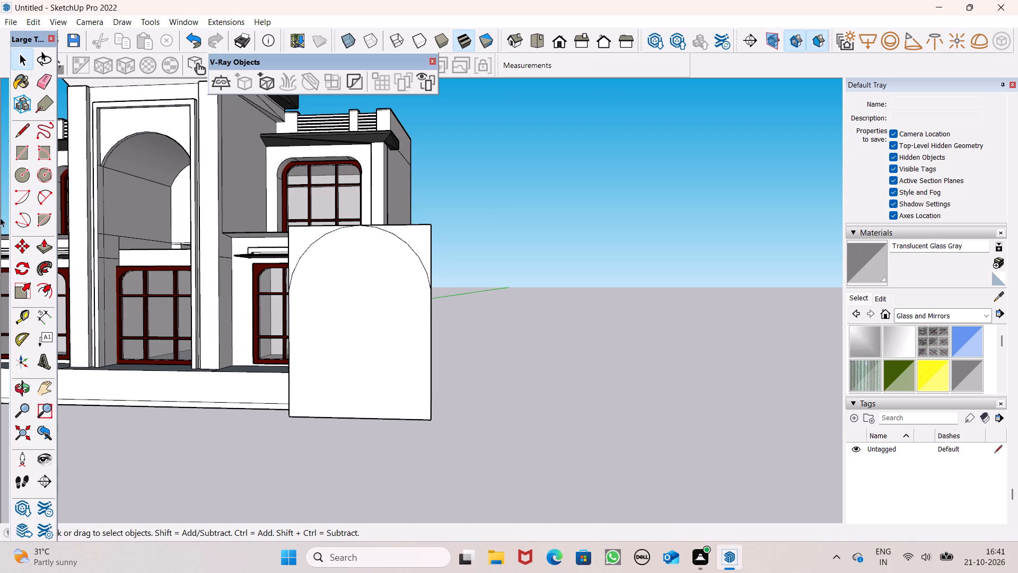
Erase the rectangle's edges outside the arc at both upper corners, leaving a round-topped arched face.
left_click(51, 84)
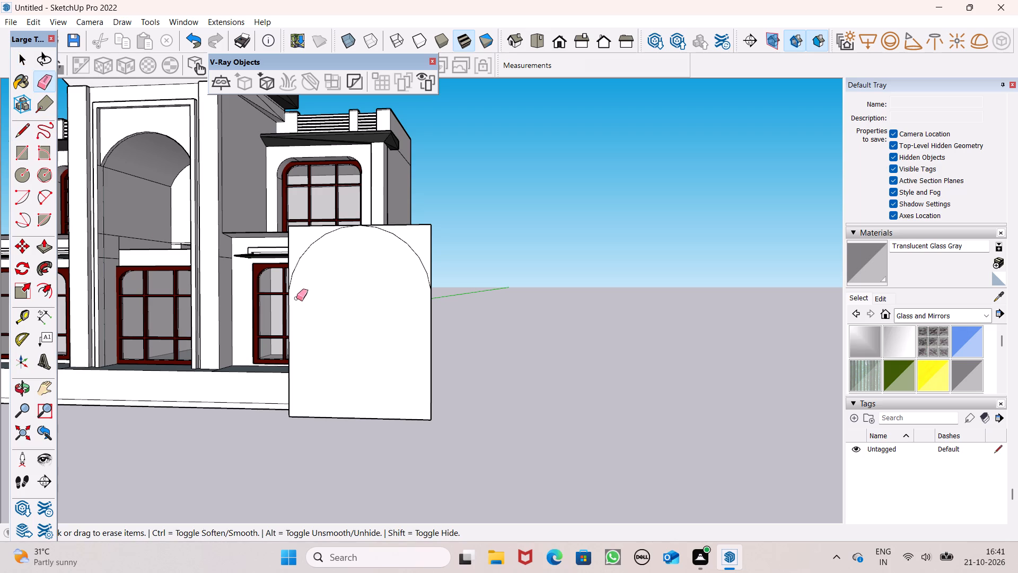
left_click_drag(416, 222, 428, 230)
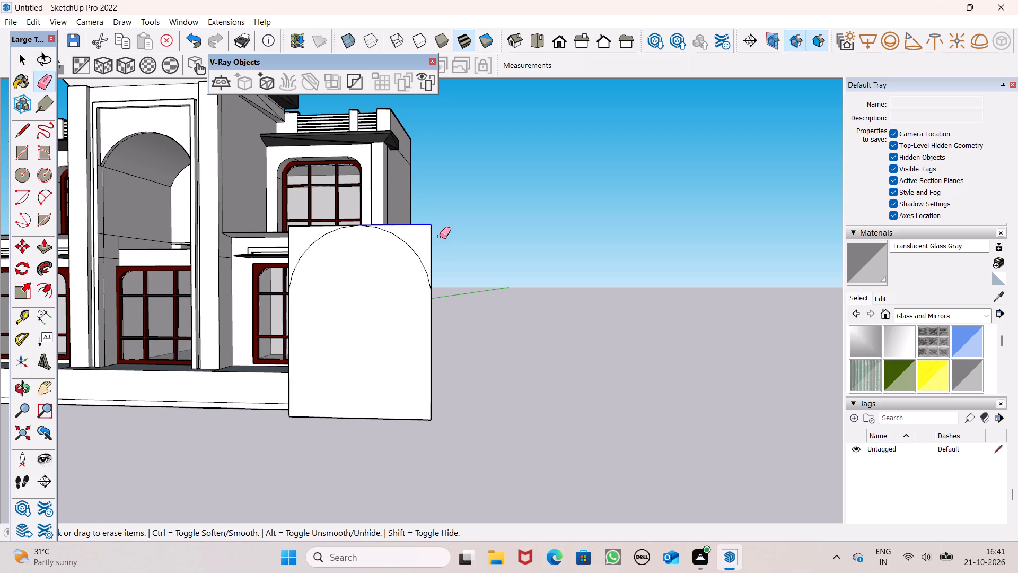
left_click(435, 241)
left_click(432, 246)
scroll(440, 244, "down", 1)
middle_click_drag(402, 296, 445, 351)
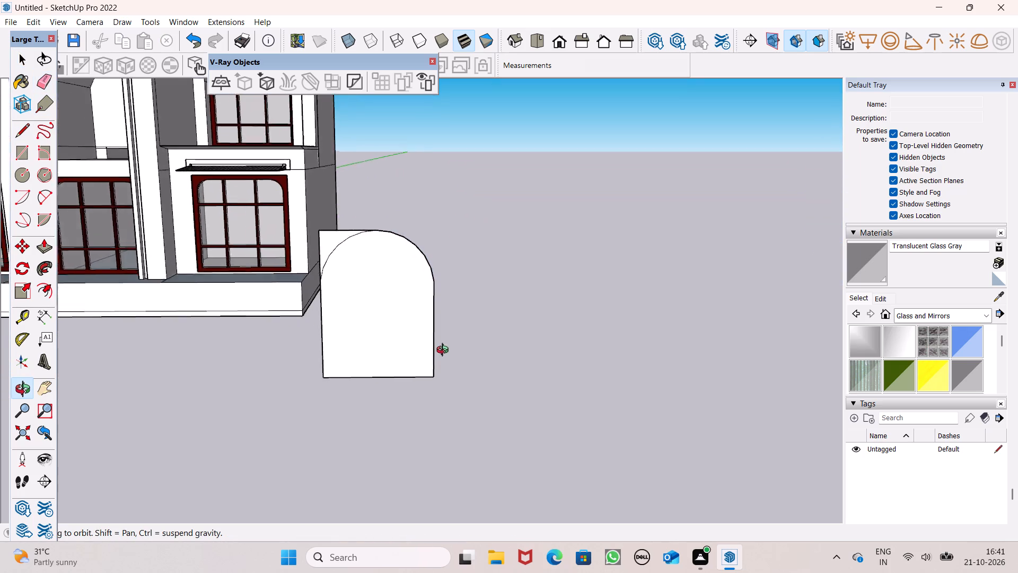
middle_click_drag(445, 351, 470, 365)
scroll(352, 276, "up", 4)
scroll(333, 238, "up", 4)
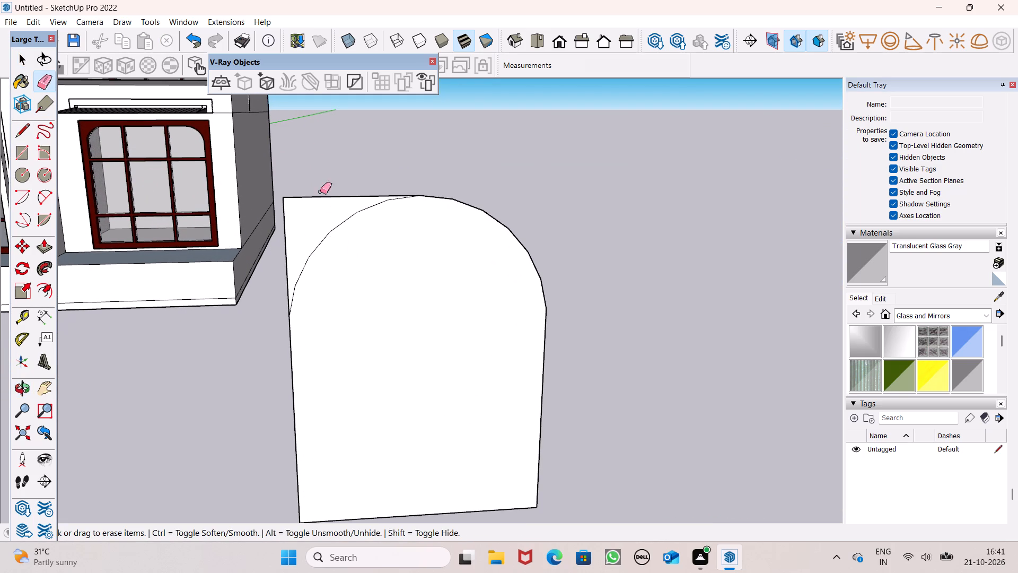
left_click_drag(315, 191, 281, 238)
Offset the arched face's outline inward by about 11 3/4".
scroll(284, 224, "down", 4)
middle_click_drag(418, 283, 397, 266)
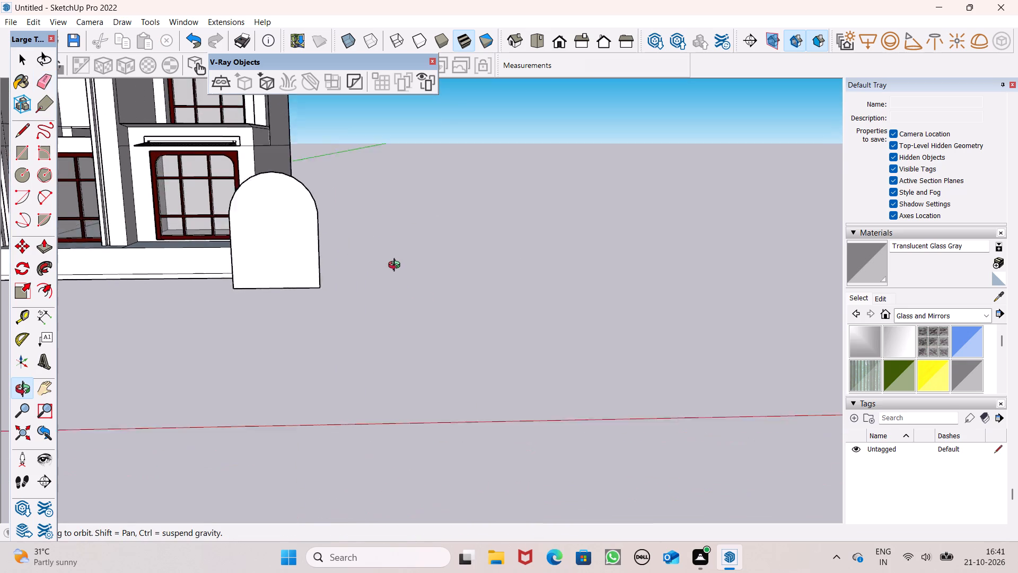
middle_click_drag(397, 266, 404, 274)
scroll(357, 263, "up", 1)
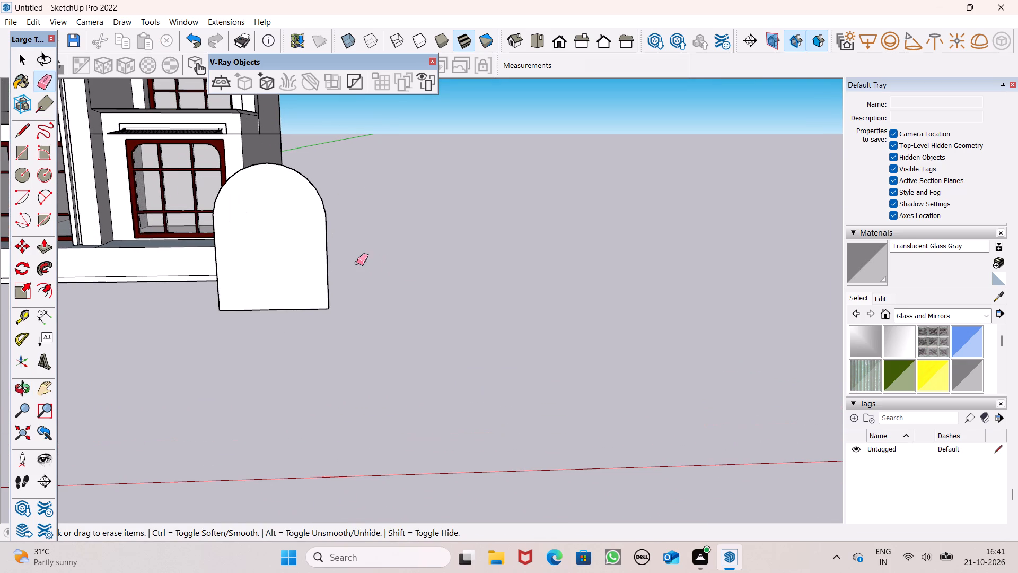
scroll(294, 240, "up", 2)
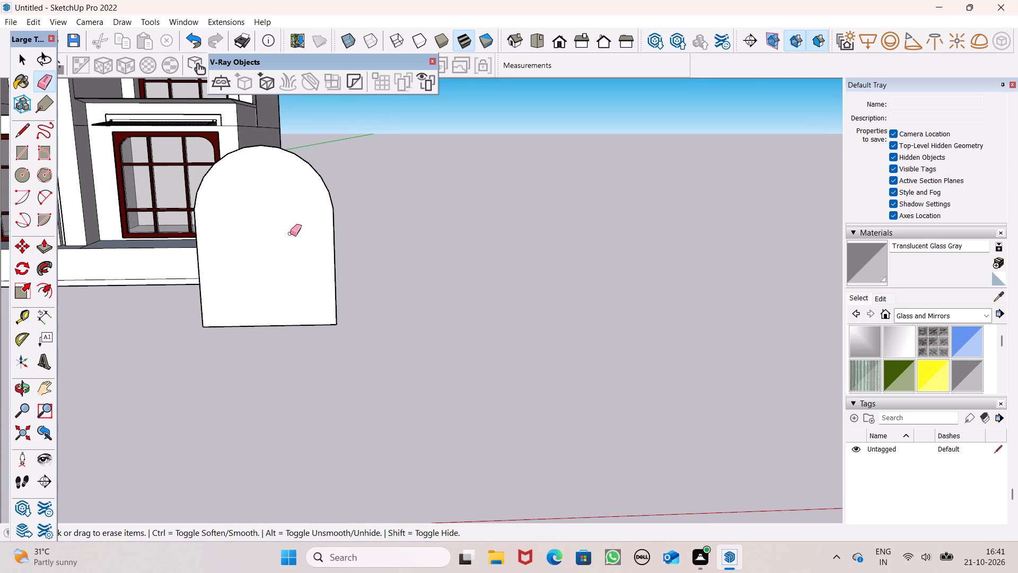
scroll(276, 259, "up", 1)
middle_click_drag(285, 280, 285, 284)
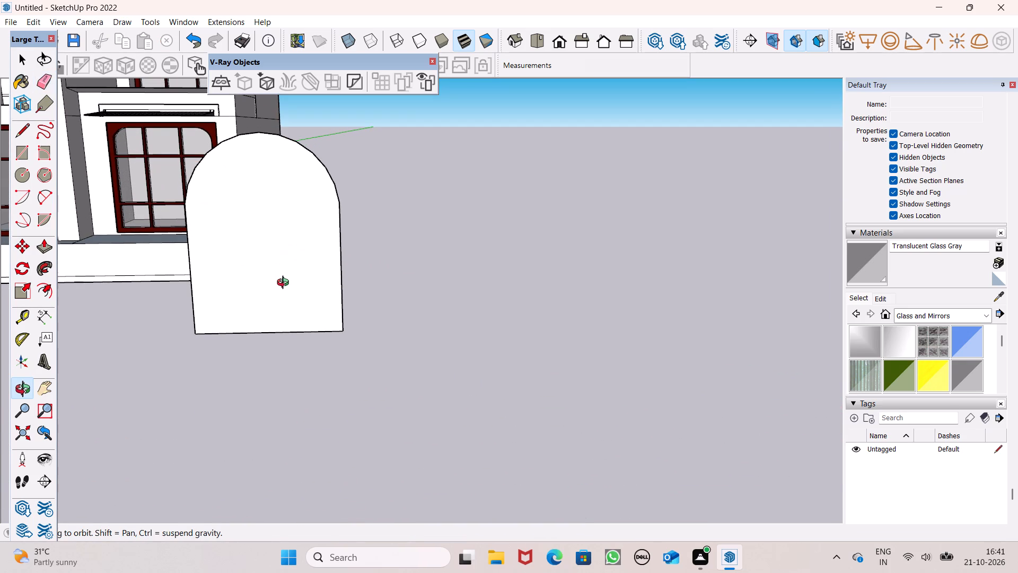
middle_click_drag(285, 284, 283, 288)
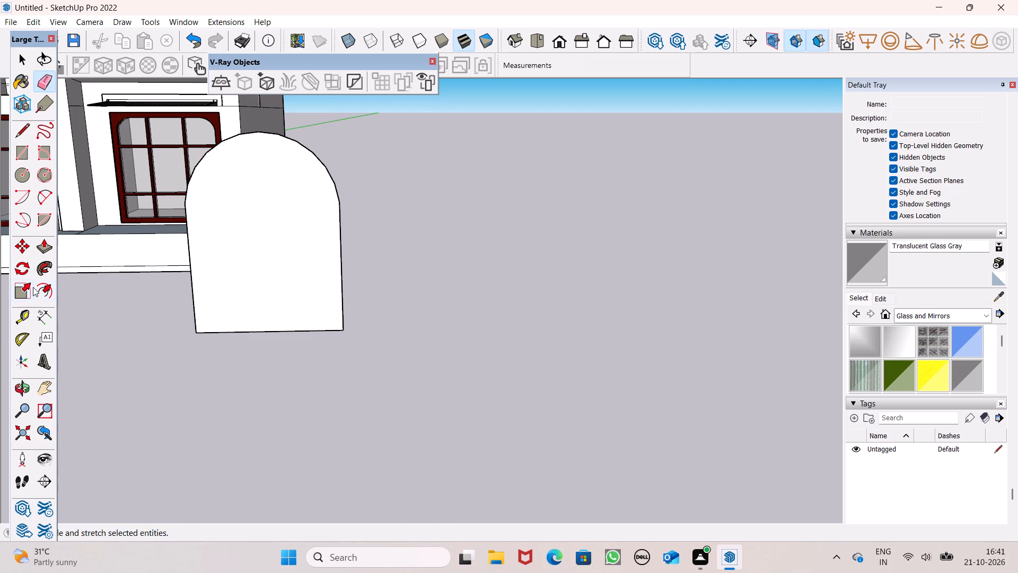
left_click(50, 292)
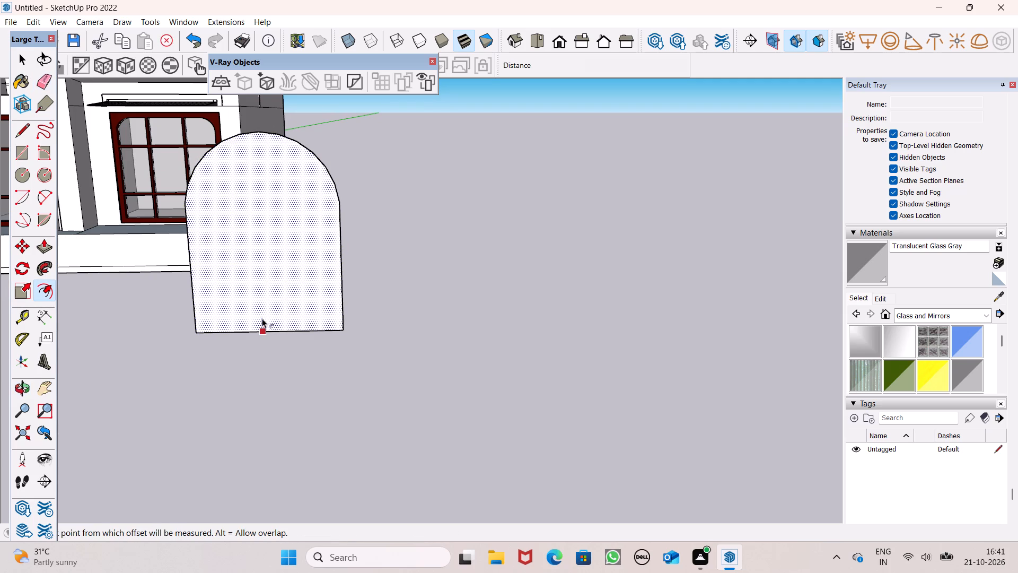
left_click_drag(260, 329, 260, 302)
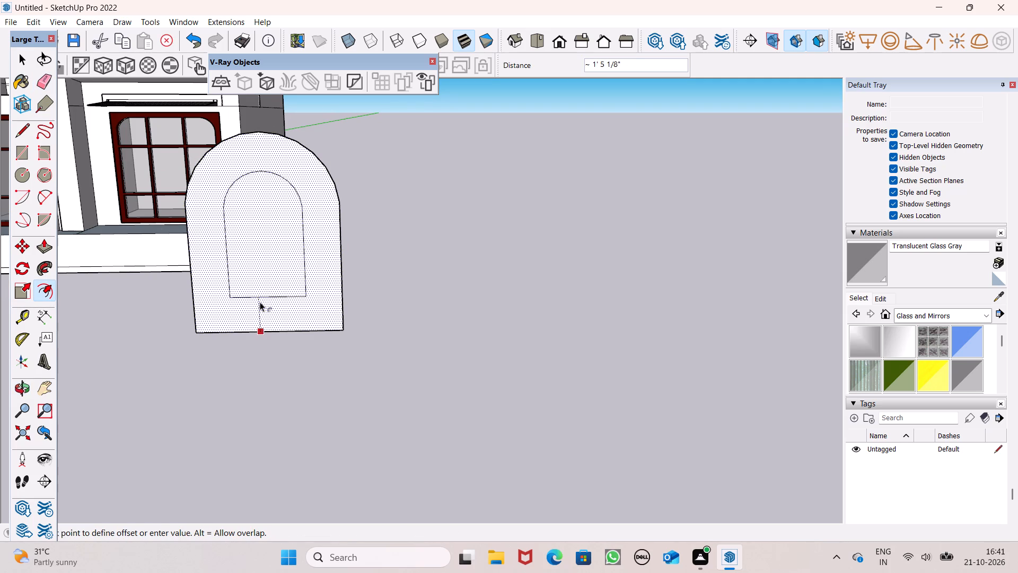
left_click_drag(260, 302, 261, 319)
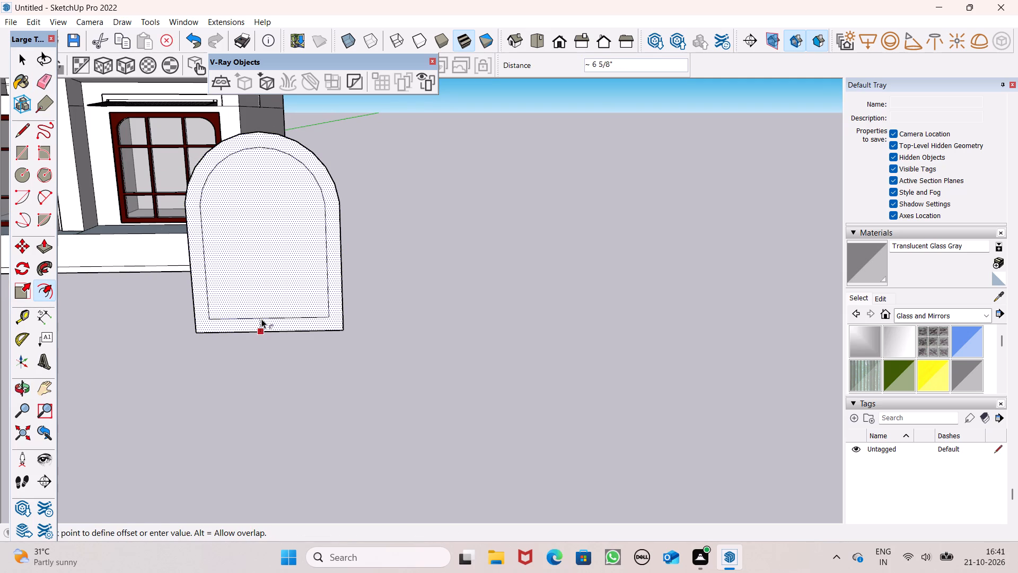
left_click_drag(261, 319, 262, 303)
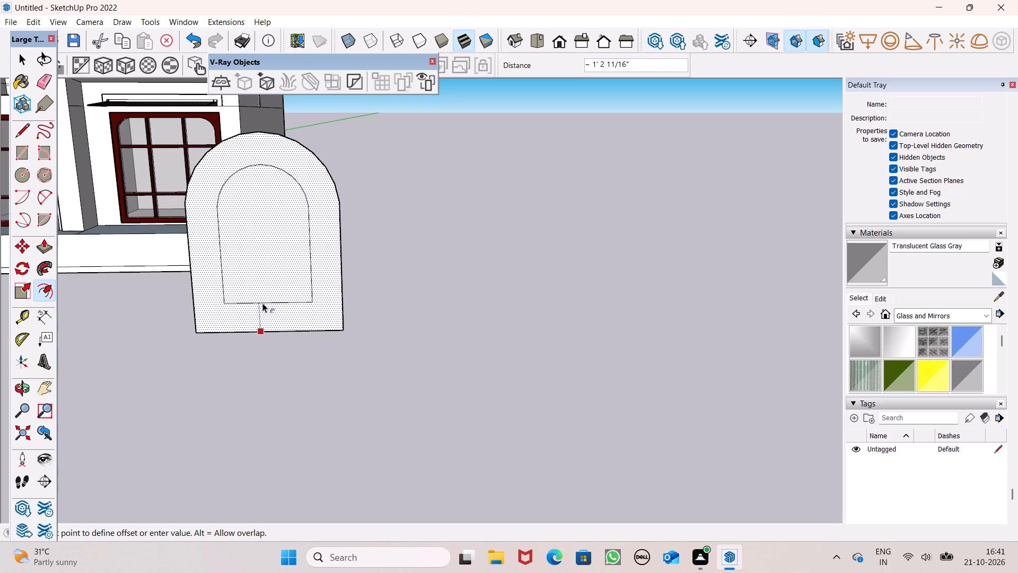
left_click_drag(262, 303, 262, 309)
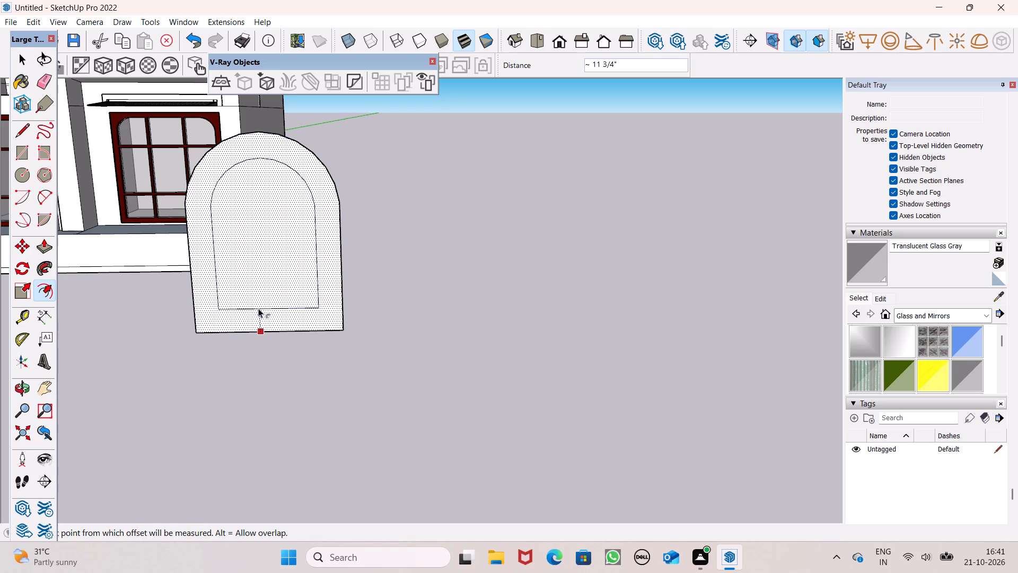
key("space")
Extend the inner arch's two sides down to the base edge with lines and erase its original bottom edge.
left_click(24, 137)
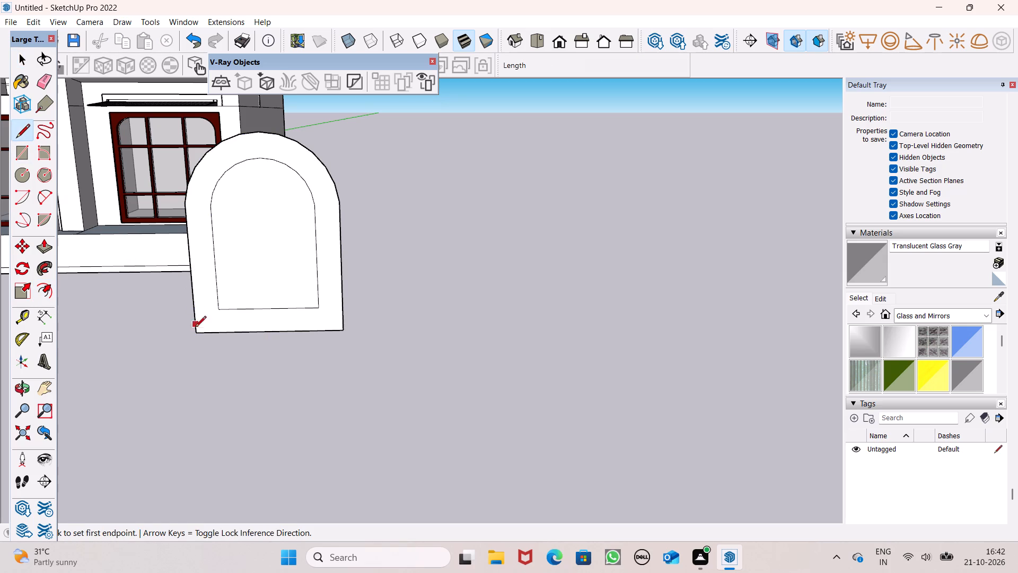
scroll(217, 319, "up", 4)
left_click(220, 307)
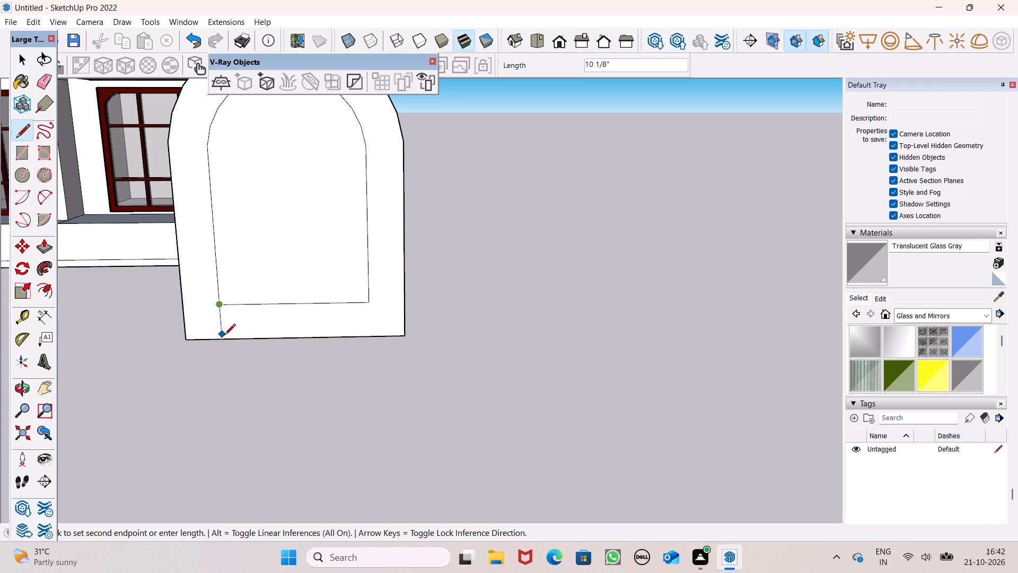
left_click(224, 340)
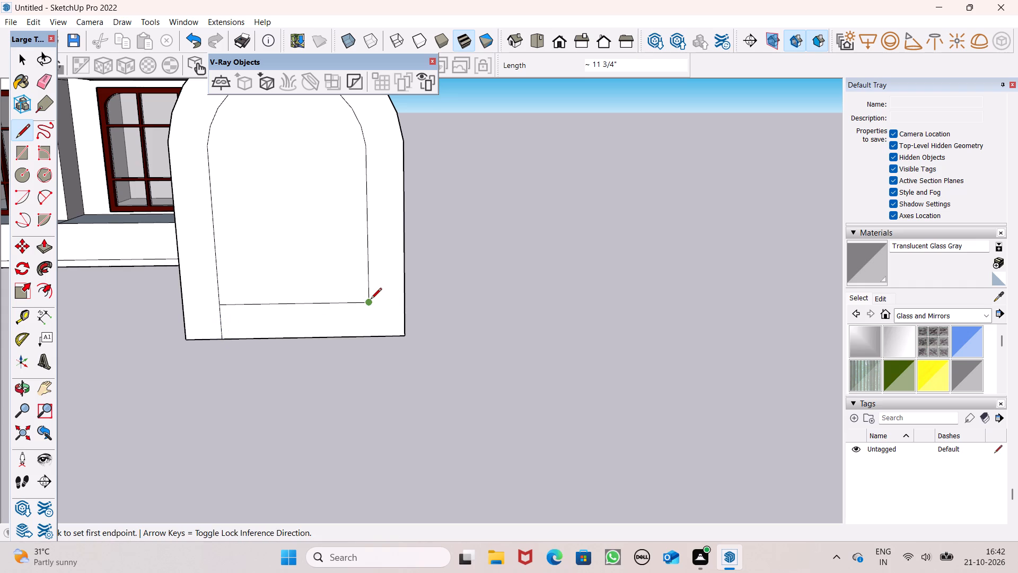
left_click(371, 300)
left_click(372, 337)
left_click(47, 75)
left_click_drag(268, 302, 272, 307)
scroll(208, 376, "down", 4)
scroll(204, 355, "up", 2)
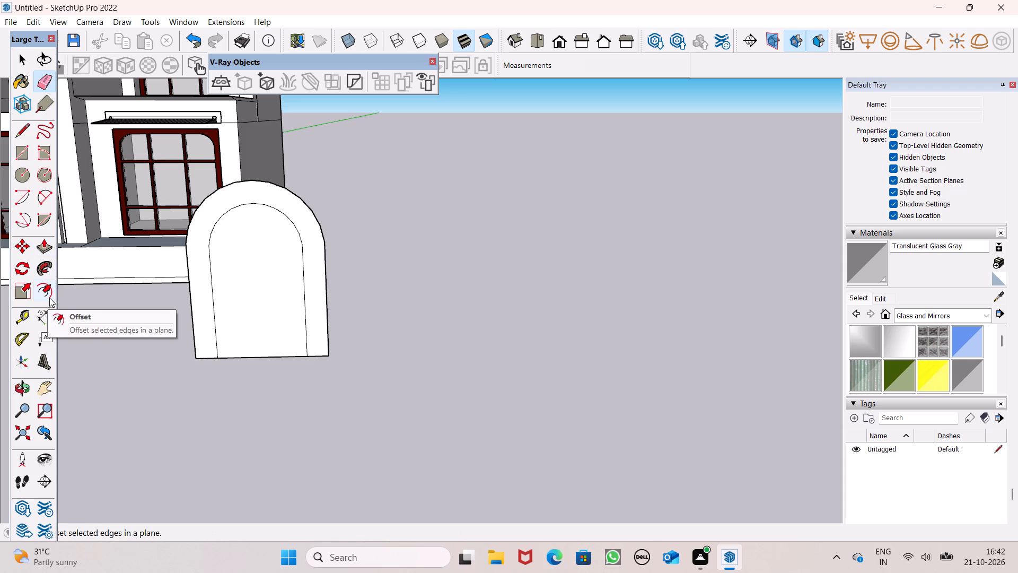
Offset the inner arched face inward slightly to outline a narrow border.
left_click(49, 298)
left_click(252, 355)
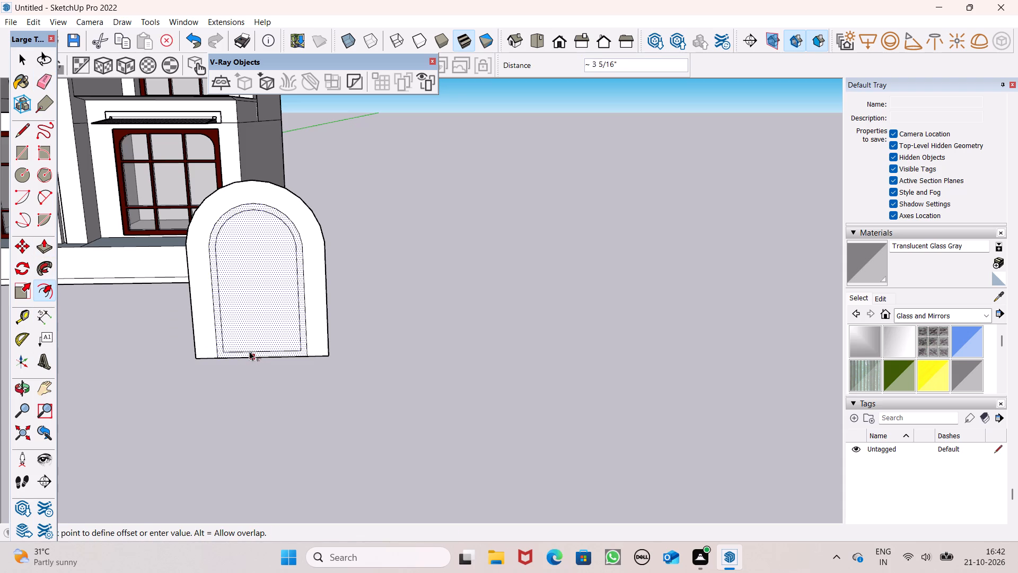
key("space")
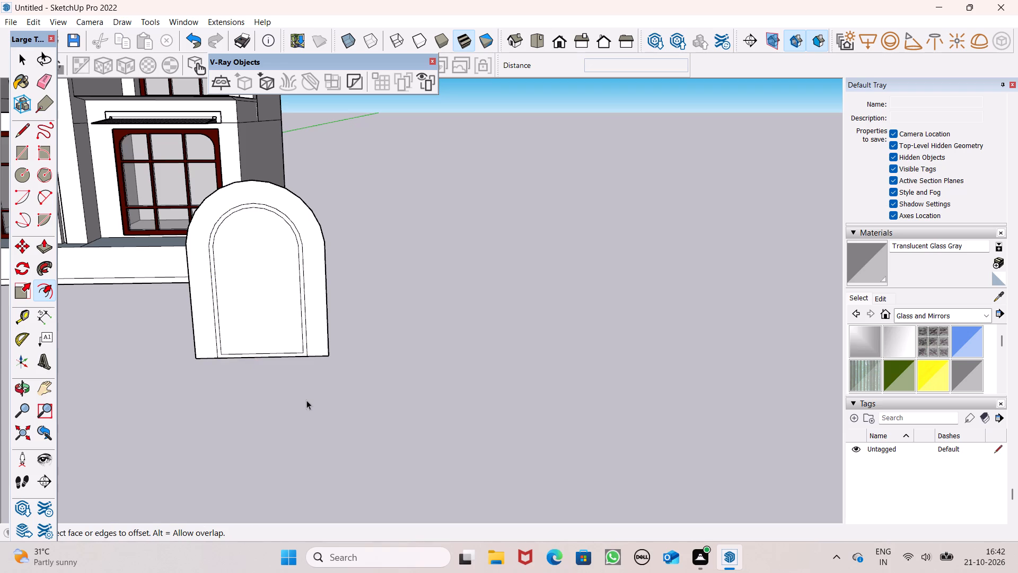
left_click(306, 400)
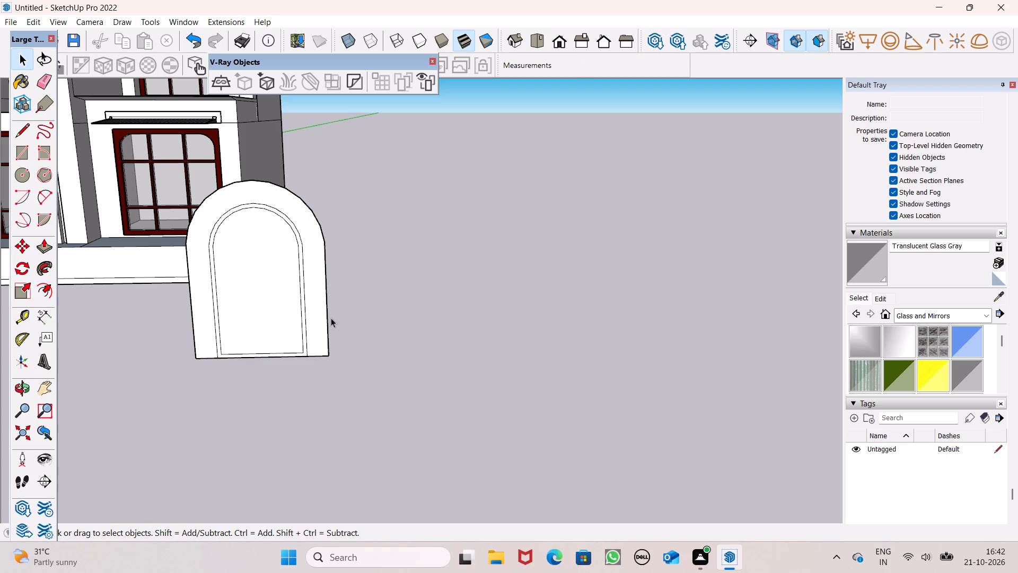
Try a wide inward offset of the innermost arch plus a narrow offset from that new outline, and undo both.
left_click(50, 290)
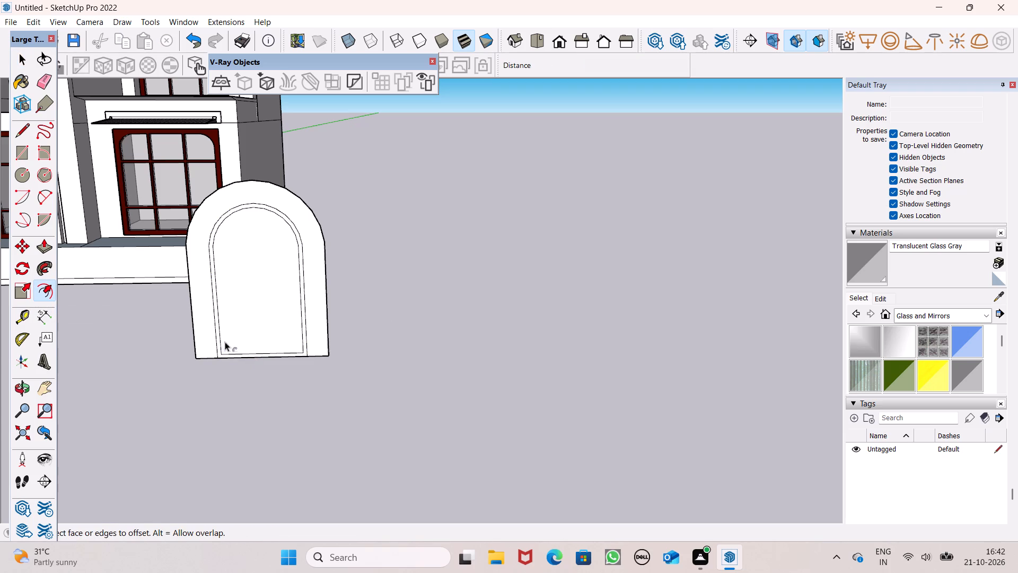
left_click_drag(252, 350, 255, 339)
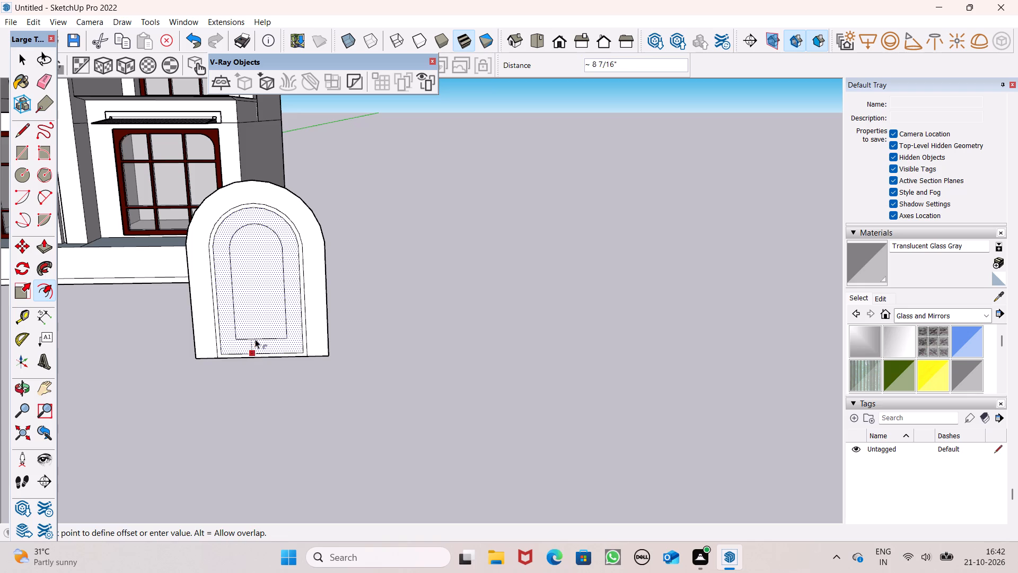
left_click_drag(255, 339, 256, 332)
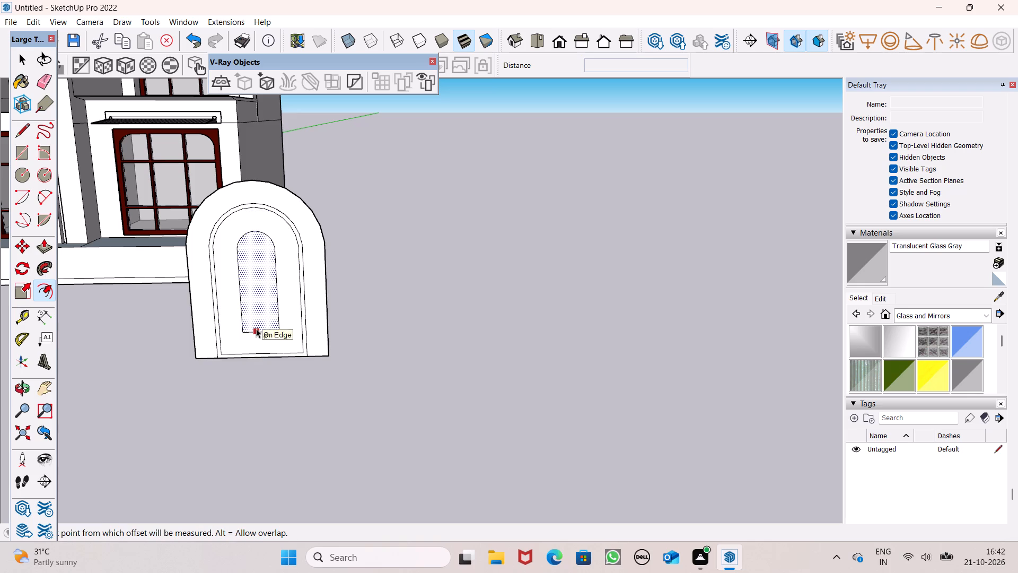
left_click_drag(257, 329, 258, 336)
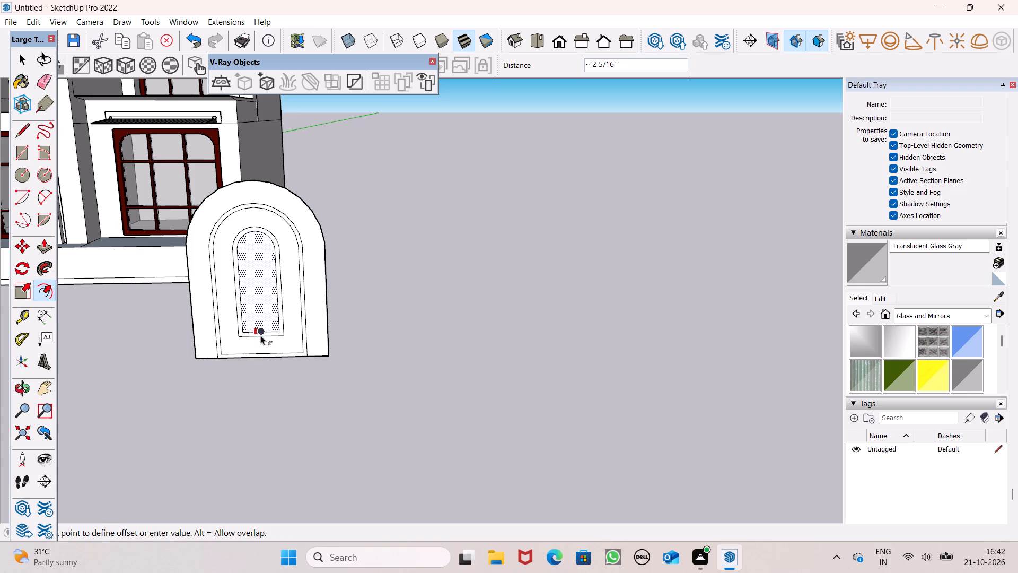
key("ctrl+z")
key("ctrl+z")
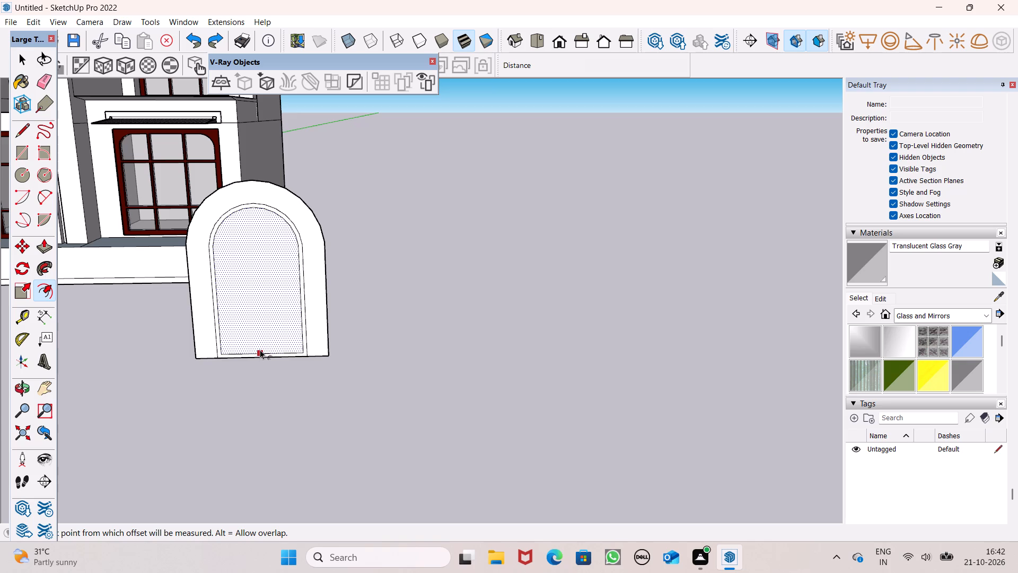
Offset the innermost arched face widely inward, and offset the new face slightly inward to form a narrow-bordered central panel.
left_click_drag(257, 350, 258, 343)
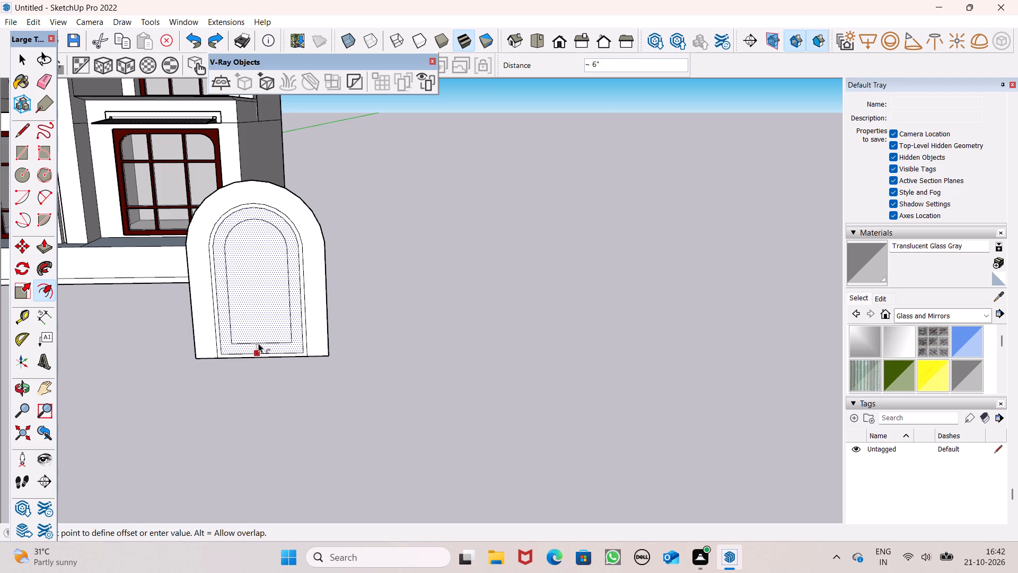
left_click_drag(258, 343, 259, 337)
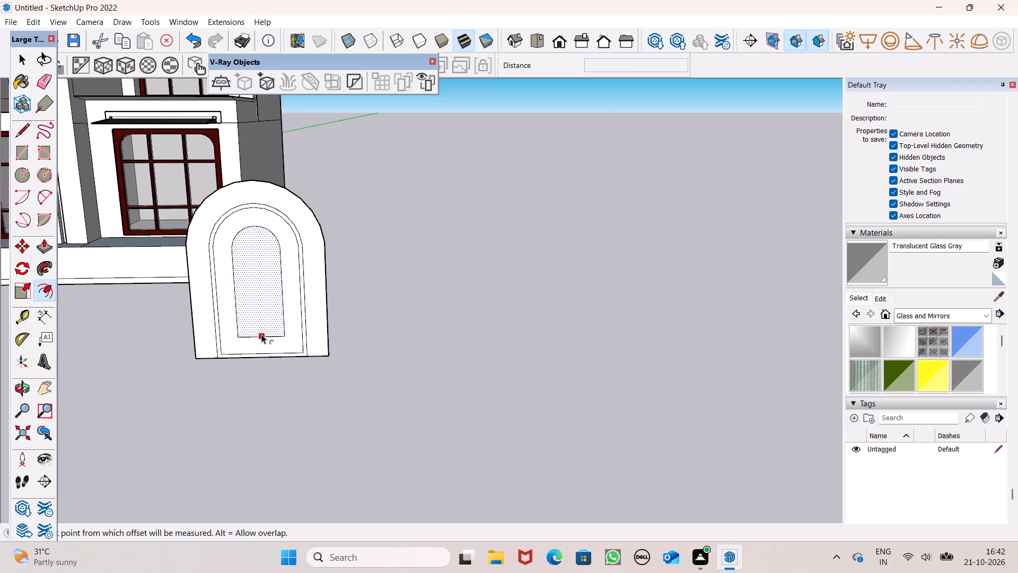
left_click(261, 334)
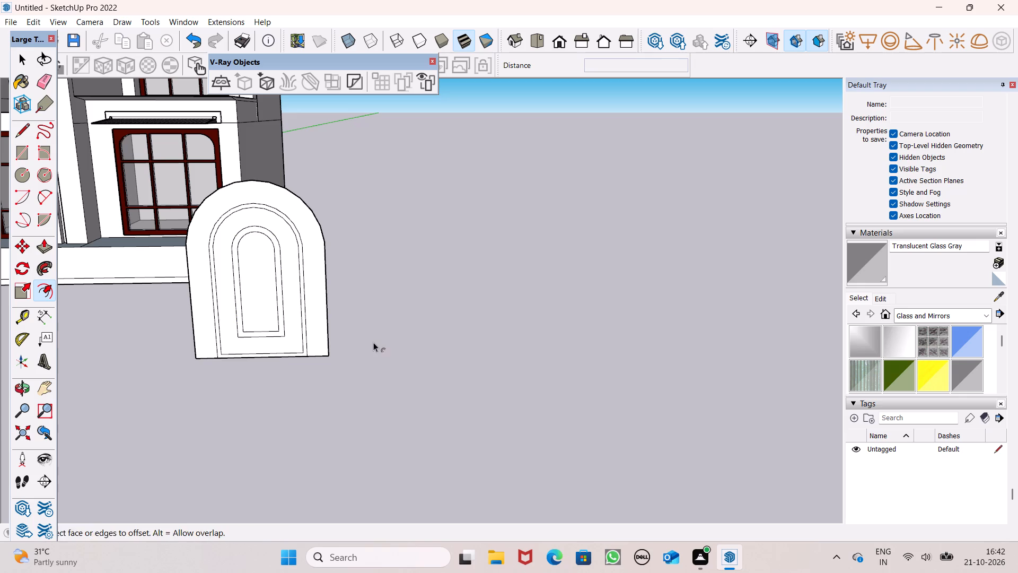
key("space")
left_click(373, 343)
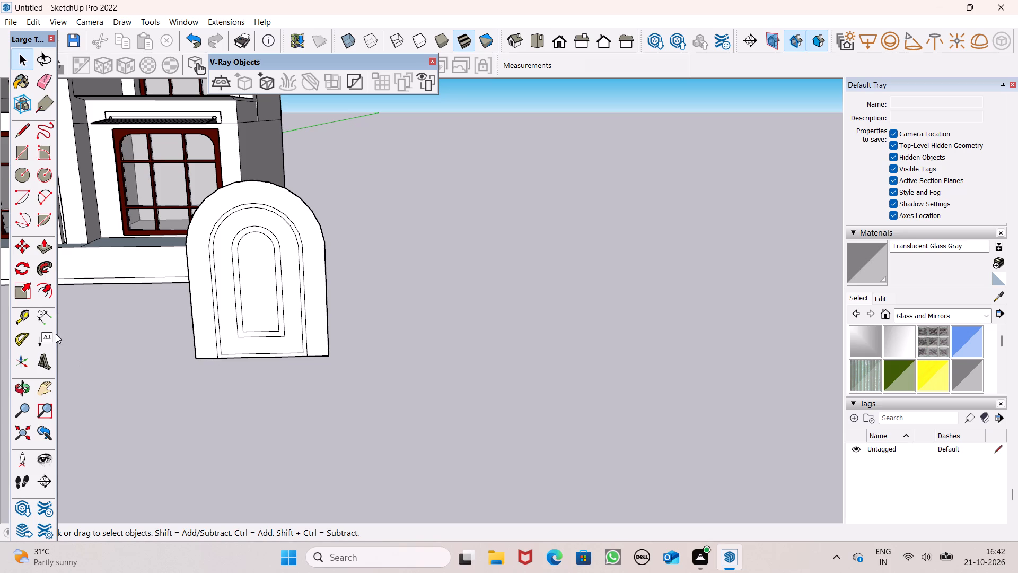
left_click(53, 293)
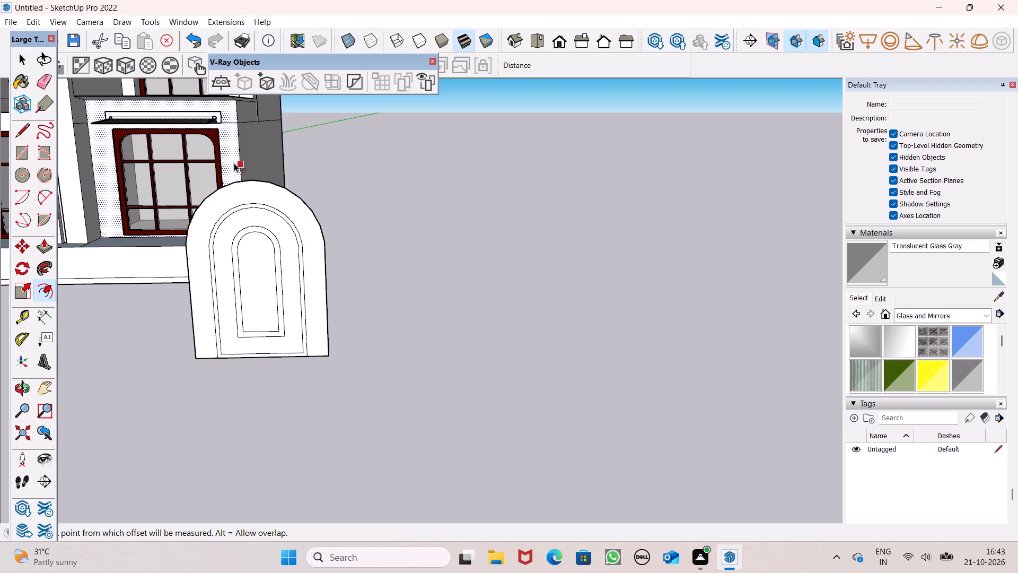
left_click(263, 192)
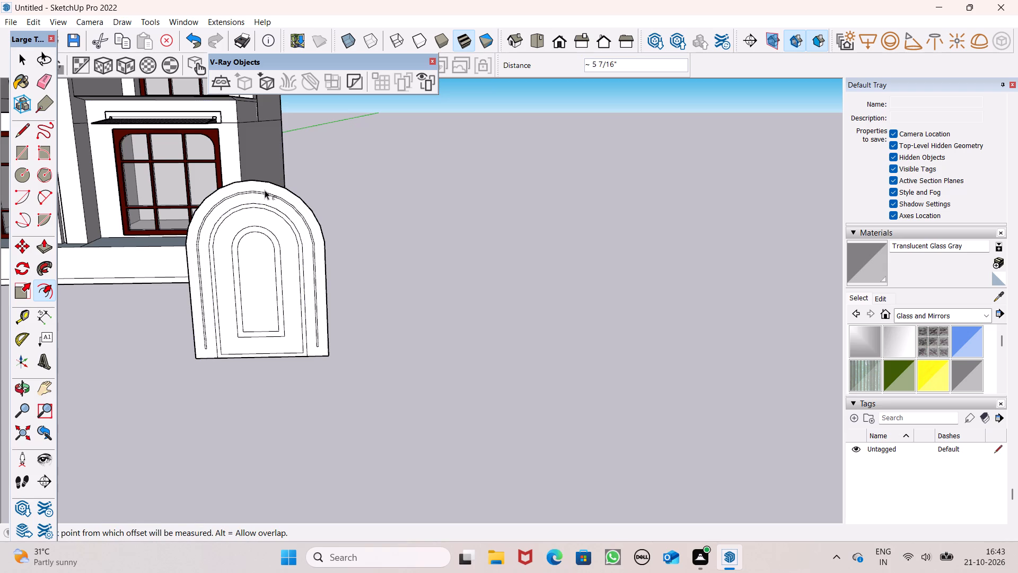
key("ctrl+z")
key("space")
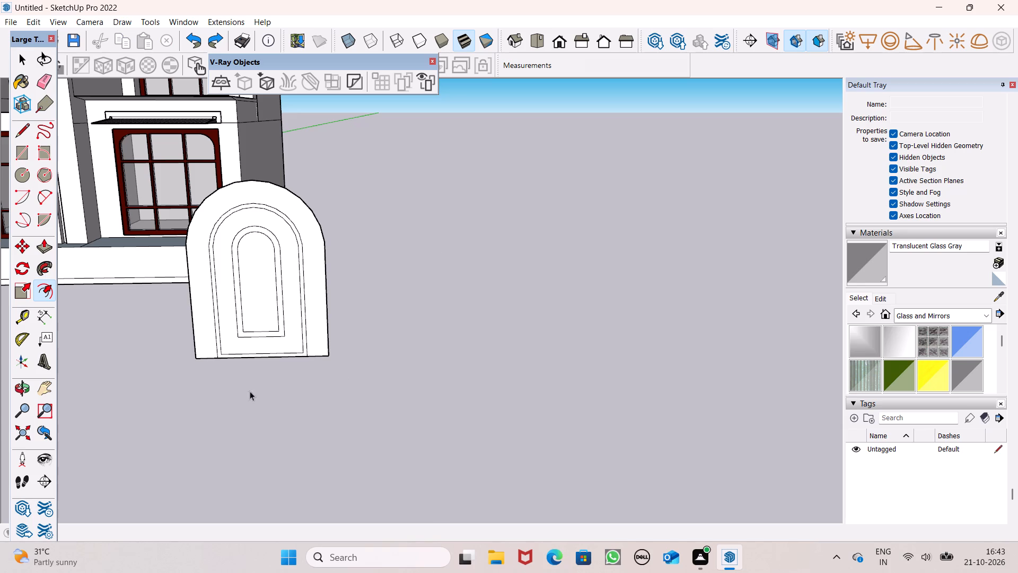
Erase the bottom edge of the outer narrow border's inner arch outline.
scroll(228, 379, "up", 2)
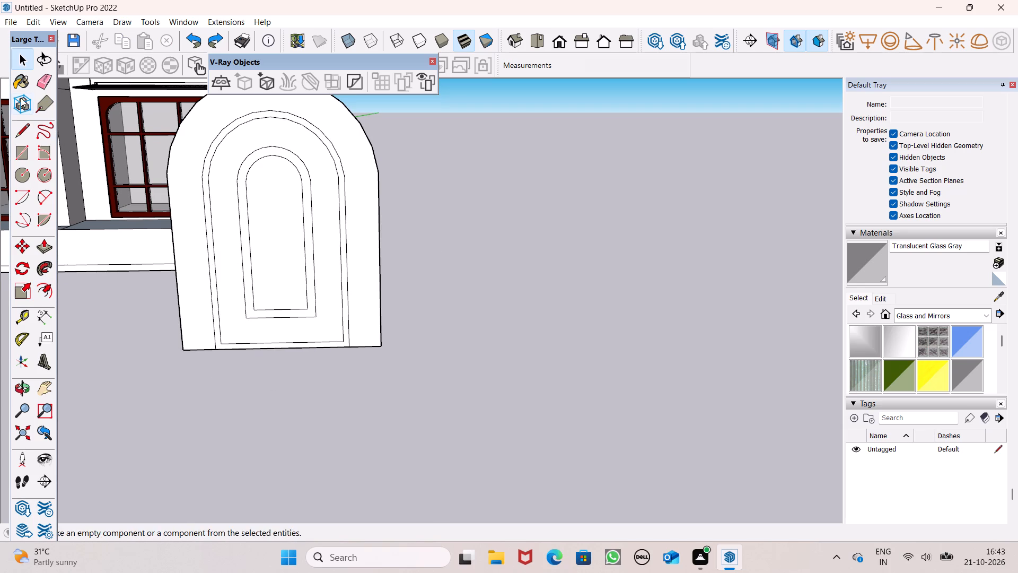
left_click(40, 85)
left_click_drag(251, 337, 250, 345)
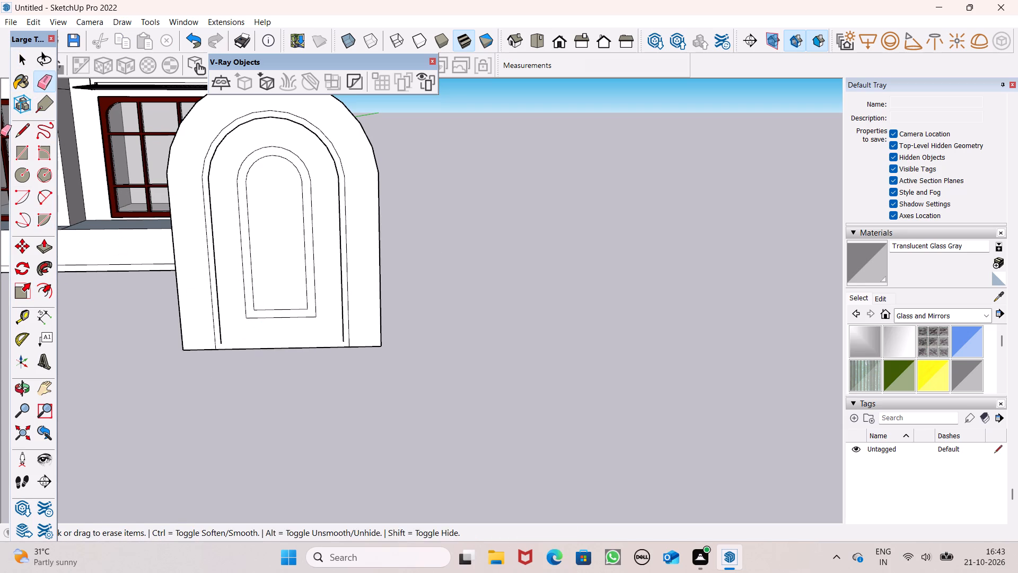
Extend both sides of the narrow border's inner arch outline about 2 1/16" down to the base edge with lines.
left_click(14, 129)
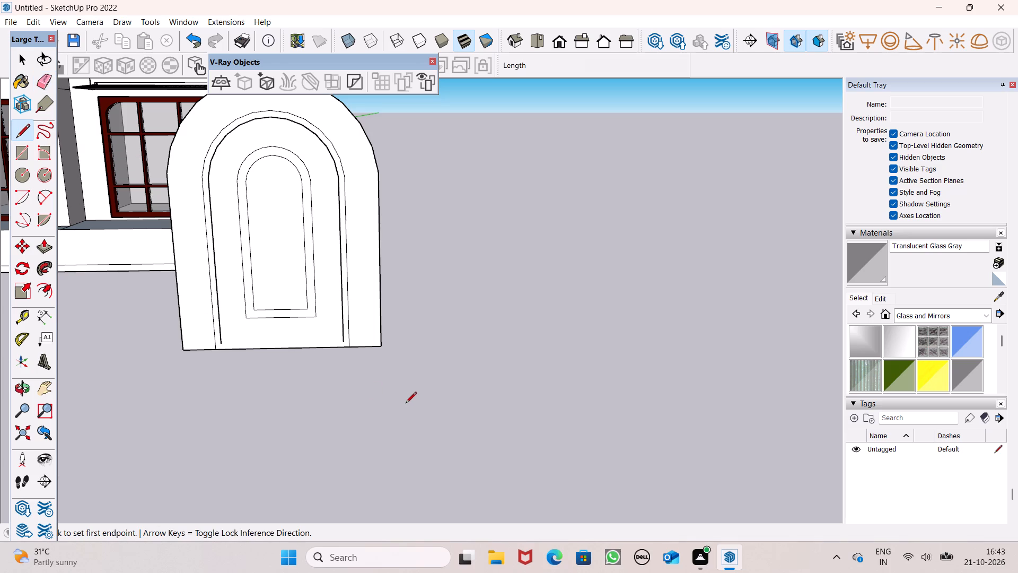
scroll(226, 350, "up", 1)
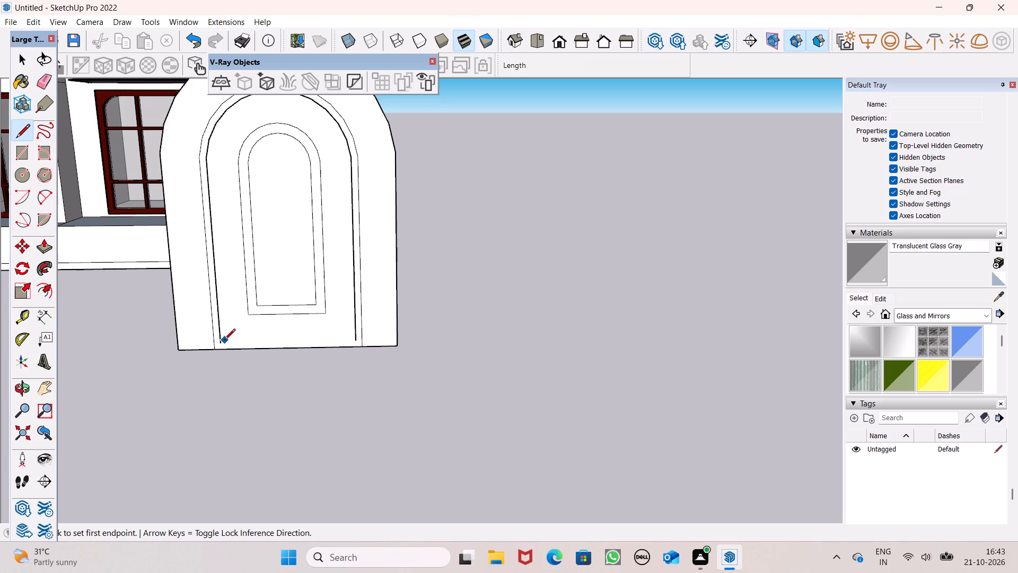
scroll(224, 341, "up", 4)
left_click(220, 342)
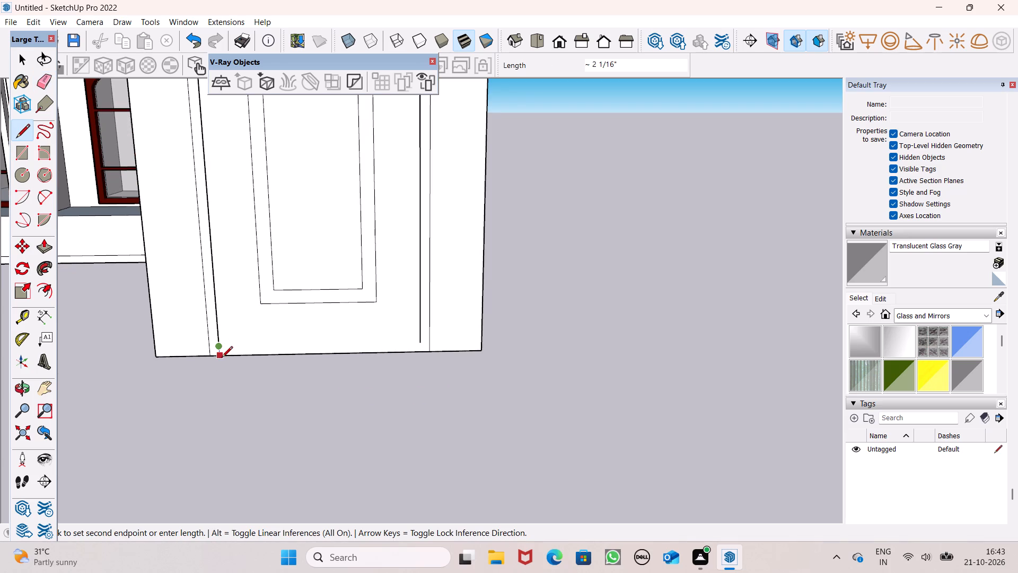
left_click(221, 359)
key("space")
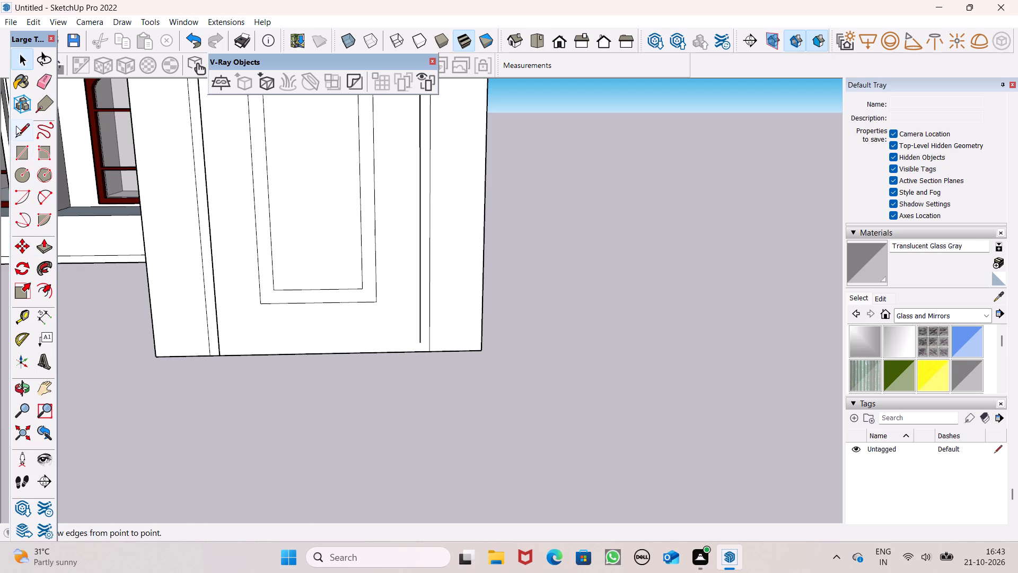
left_click_drag(16, 125, 24, 131)
scroll(351, 307, "up", 4)
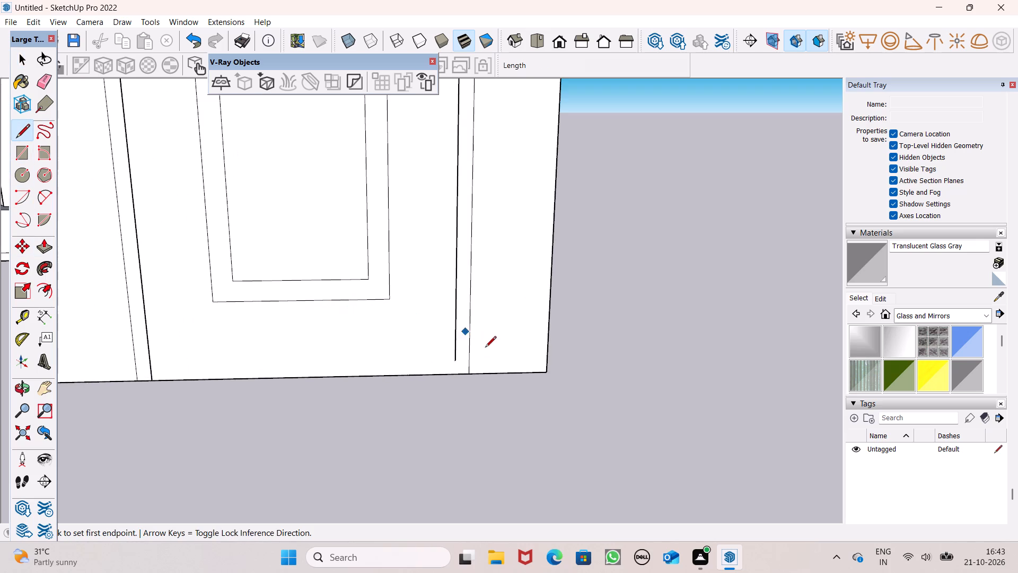
scroll(453, 370, "up", 6)
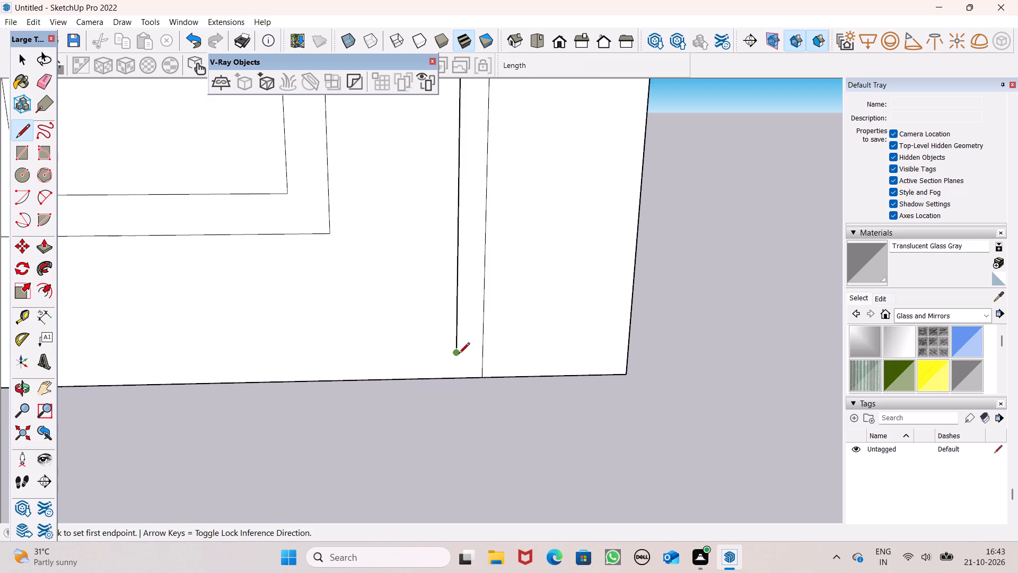
left_click(458, 352)
left_click(458, 384)
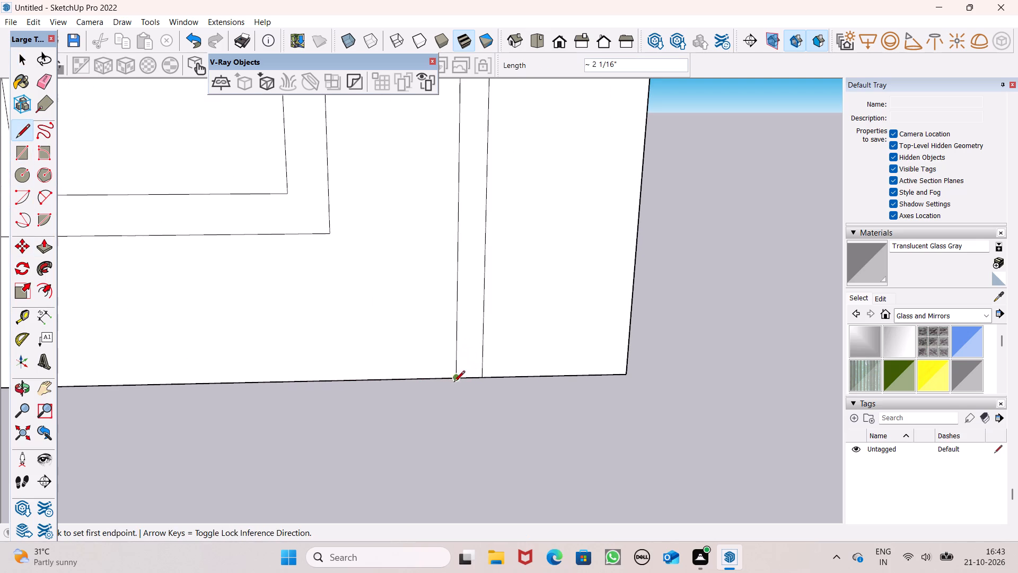
type("b")
key("space")
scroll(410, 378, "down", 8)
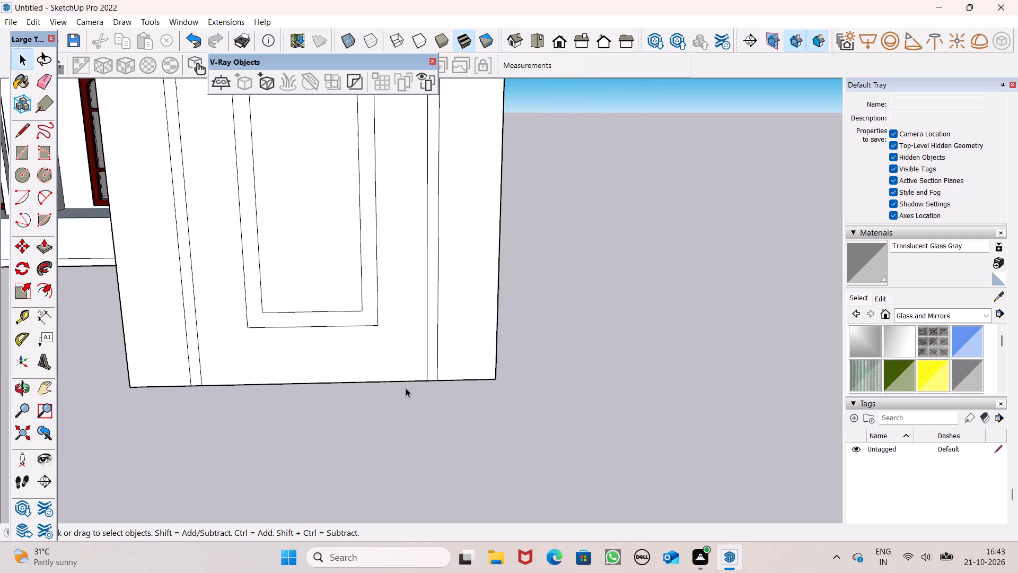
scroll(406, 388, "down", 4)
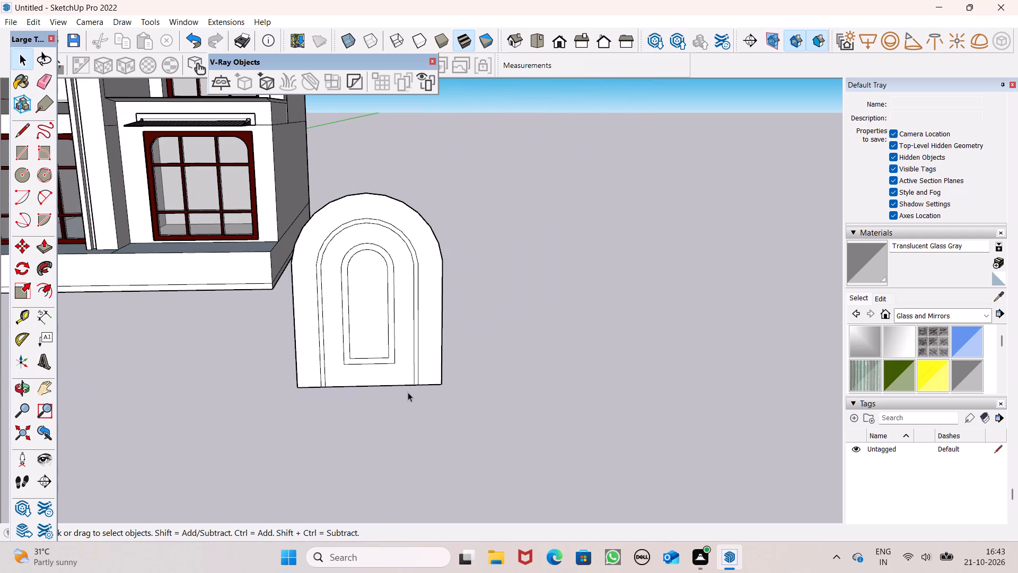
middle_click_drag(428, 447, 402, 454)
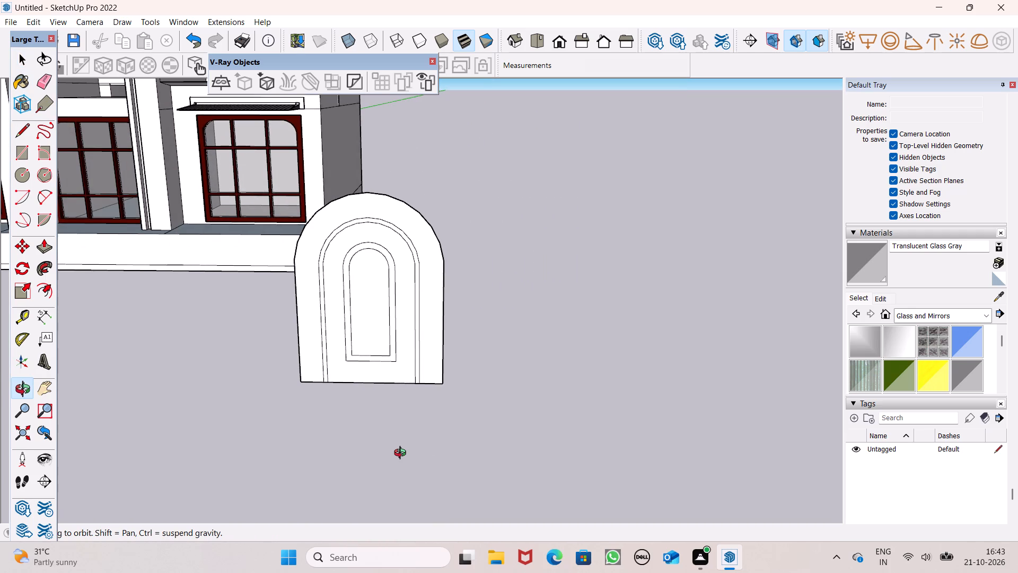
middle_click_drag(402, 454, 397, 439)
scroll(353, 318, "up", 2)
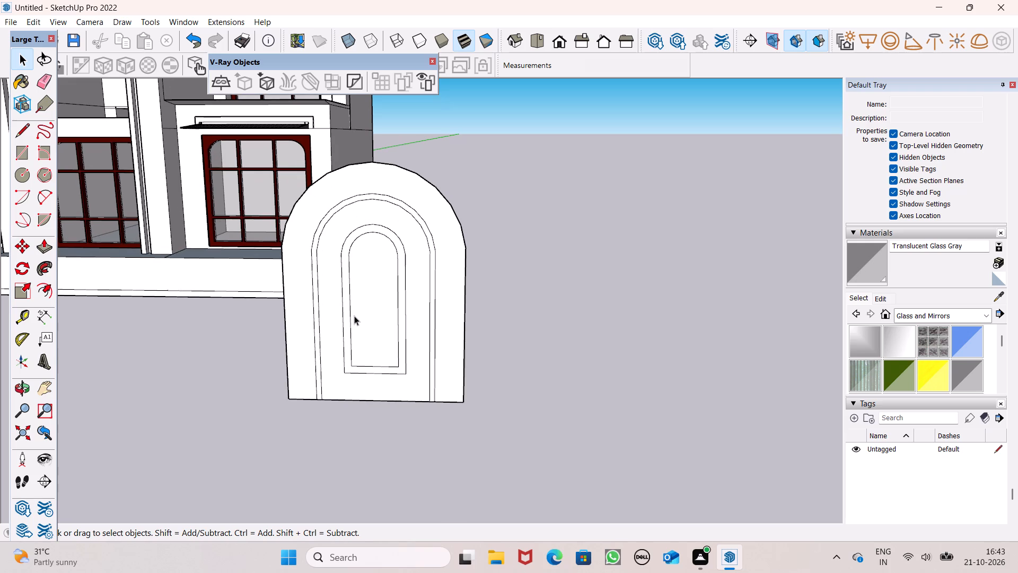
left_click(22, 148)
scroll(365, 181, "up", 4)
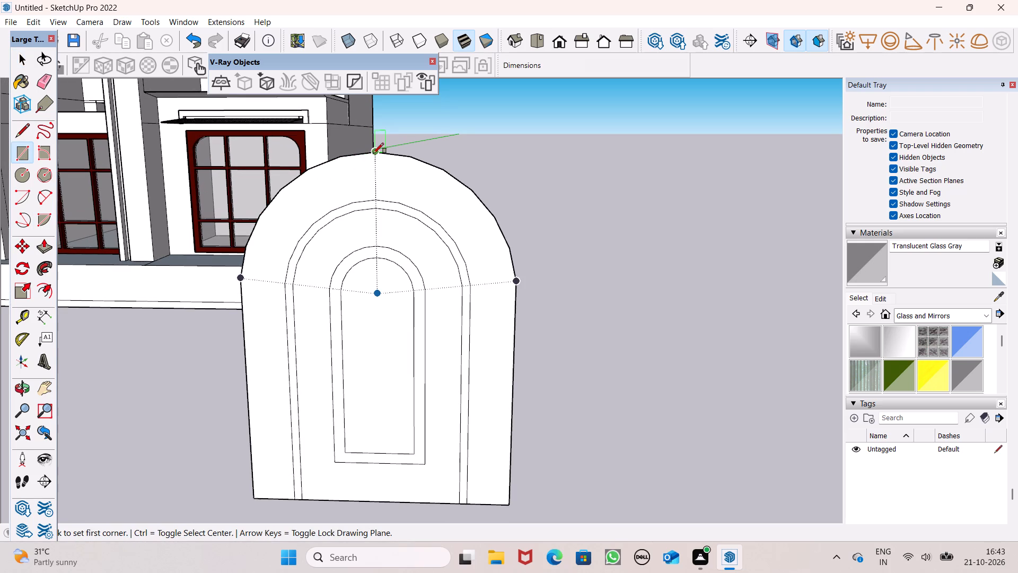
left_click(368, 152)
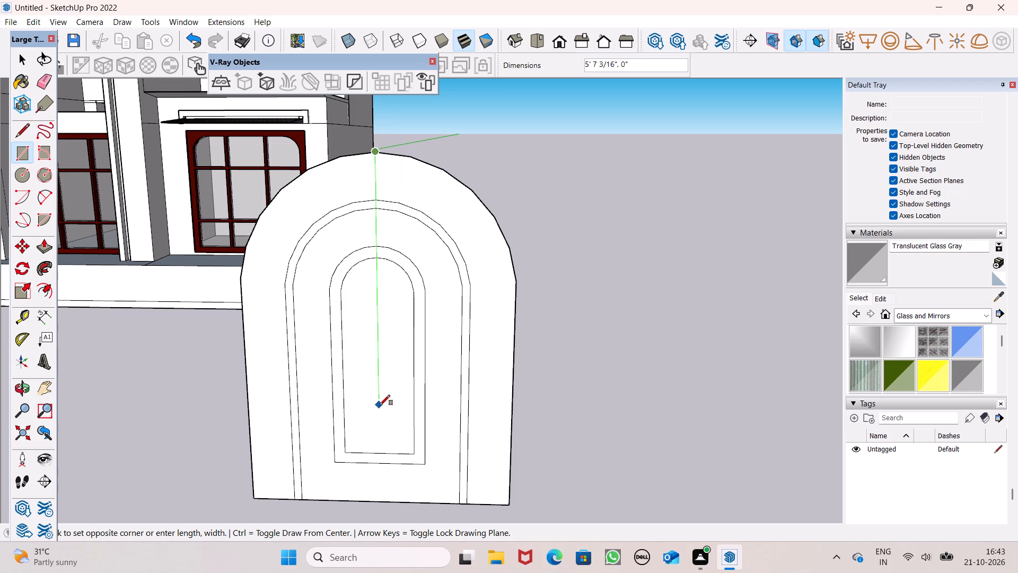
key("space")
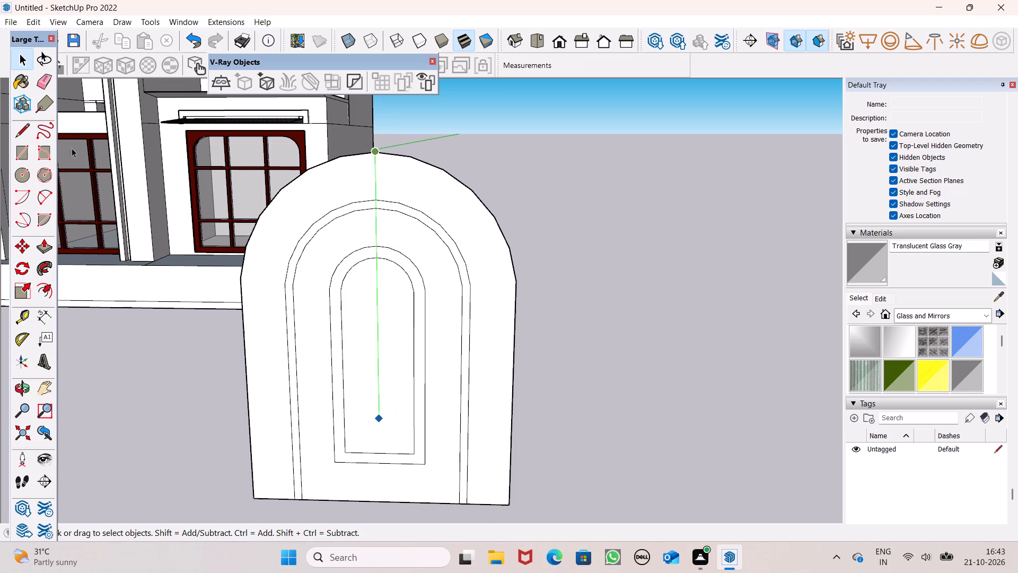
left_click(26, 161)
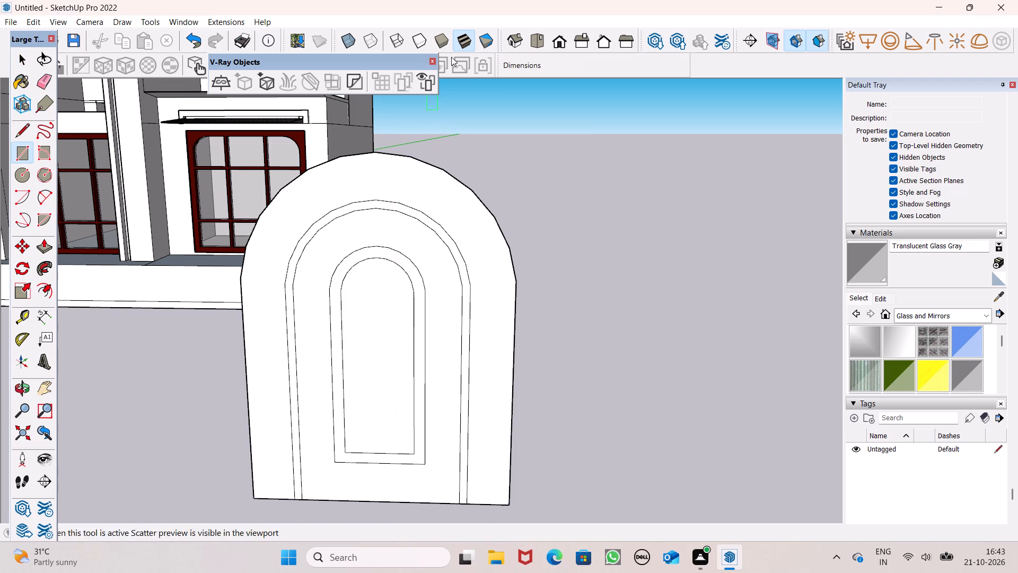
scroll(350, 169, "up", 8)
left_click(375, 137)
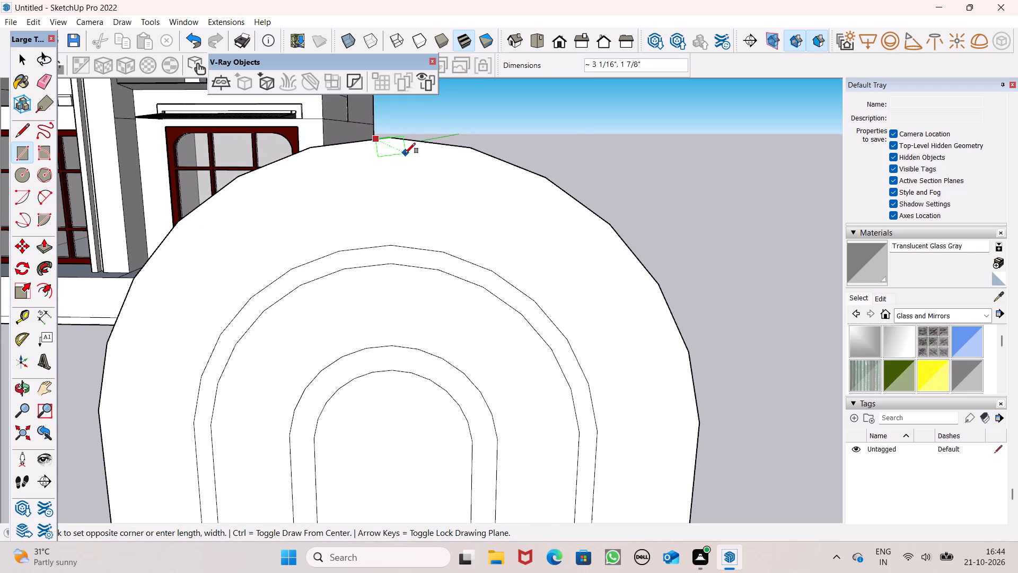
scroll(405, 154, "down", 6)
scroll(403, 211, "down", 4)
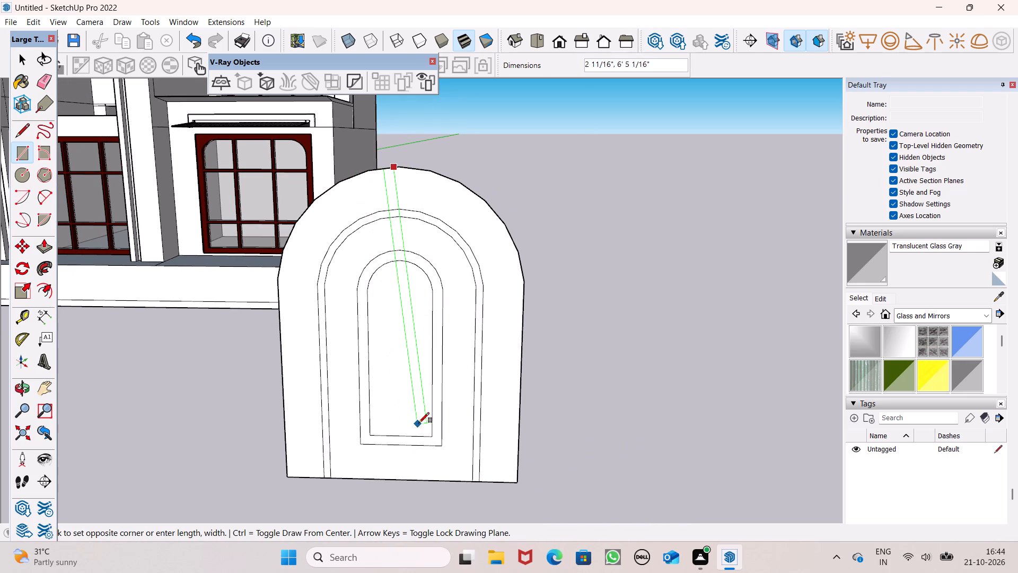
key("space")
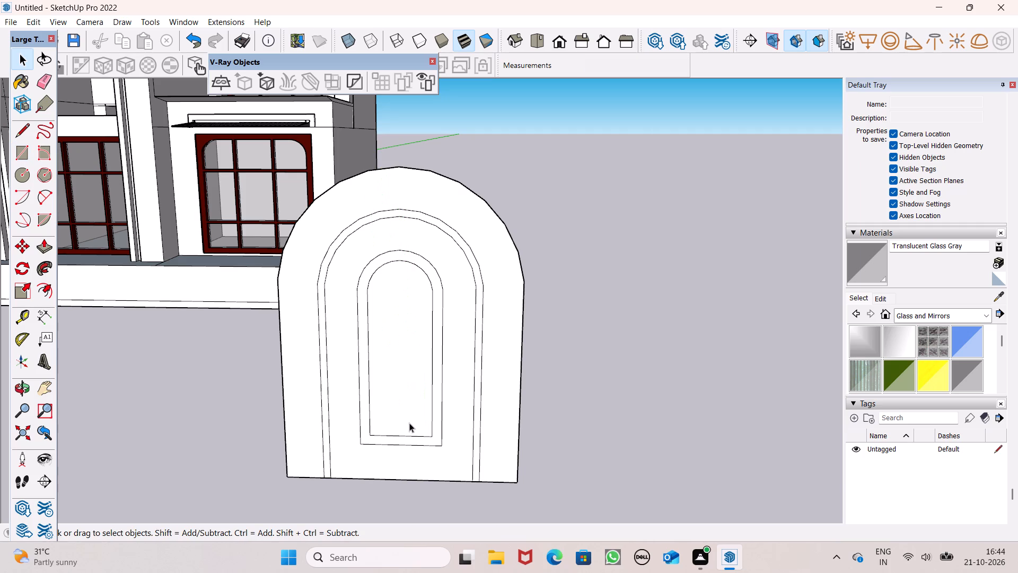
Draw a vertical line about 6' 9 1/8" long from the outer arch's top down to the innermost panel's bottom edge.
left_click(25, 140)
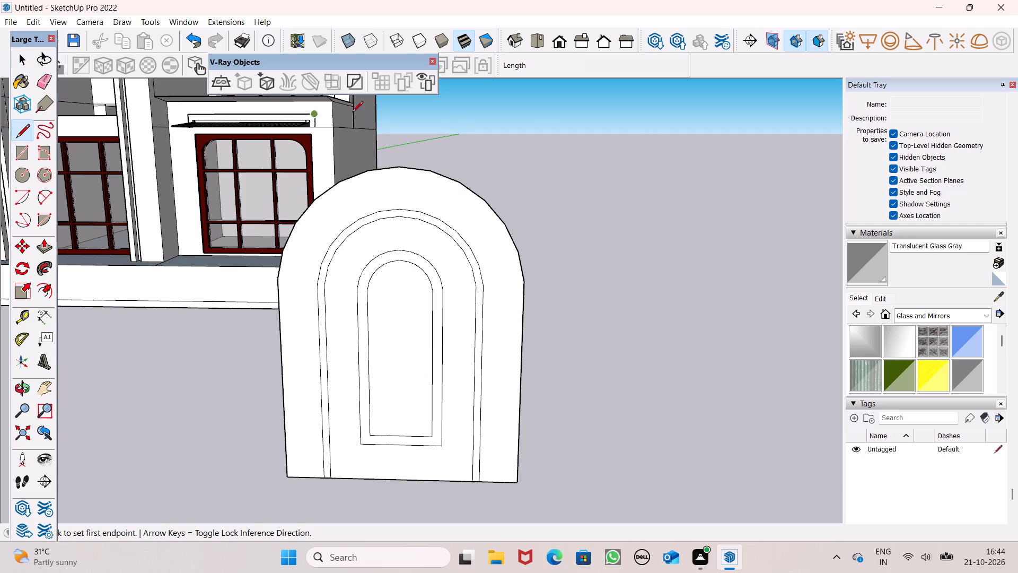
scroll(394, 172, "up", 7)
middle_click(394, 172)
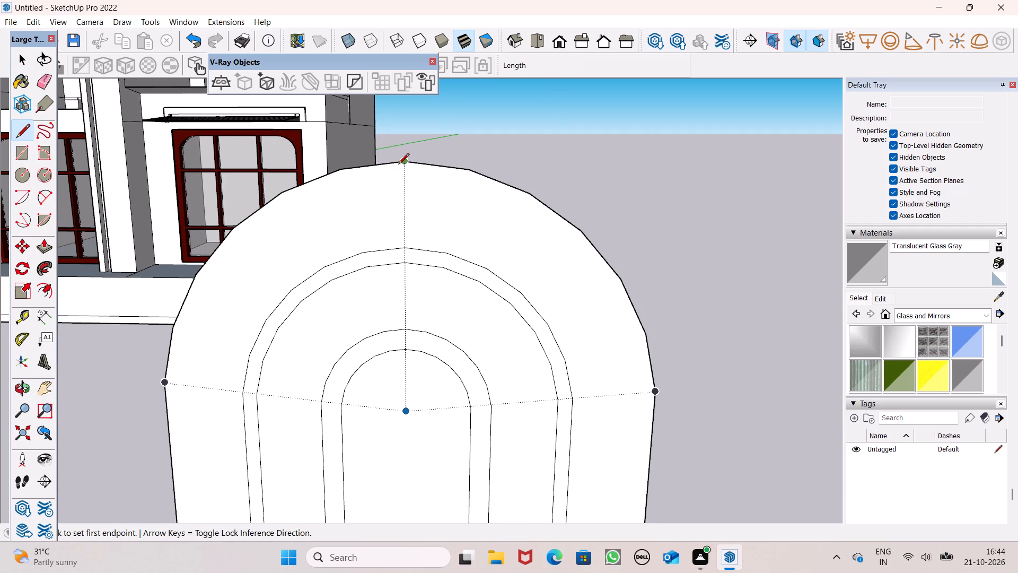
left_click(395, 164)
scroll(402, 185, "down", 5)
scroll(406, 418, "down", 4)
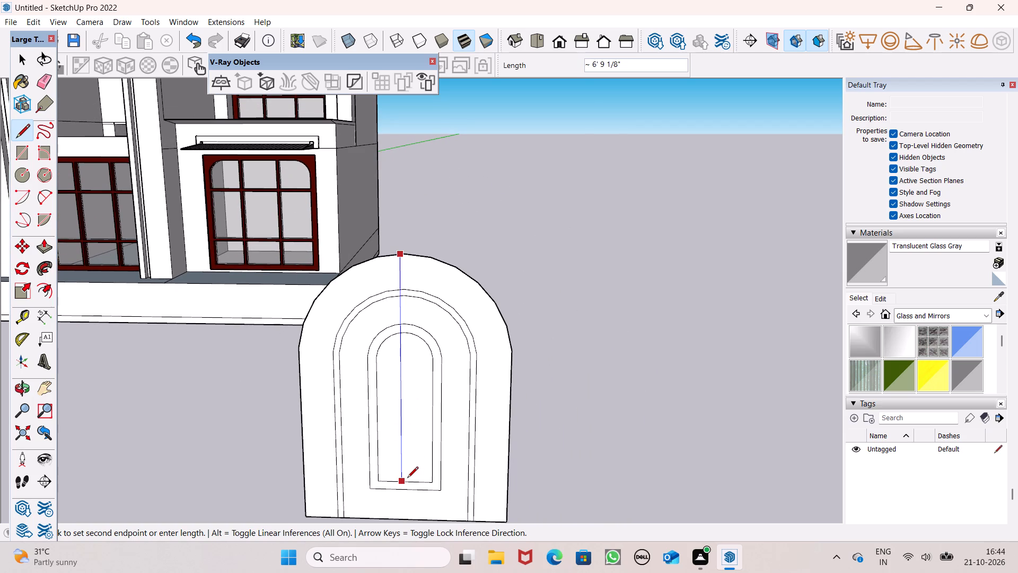
scroll(407, 480, "up", 4)
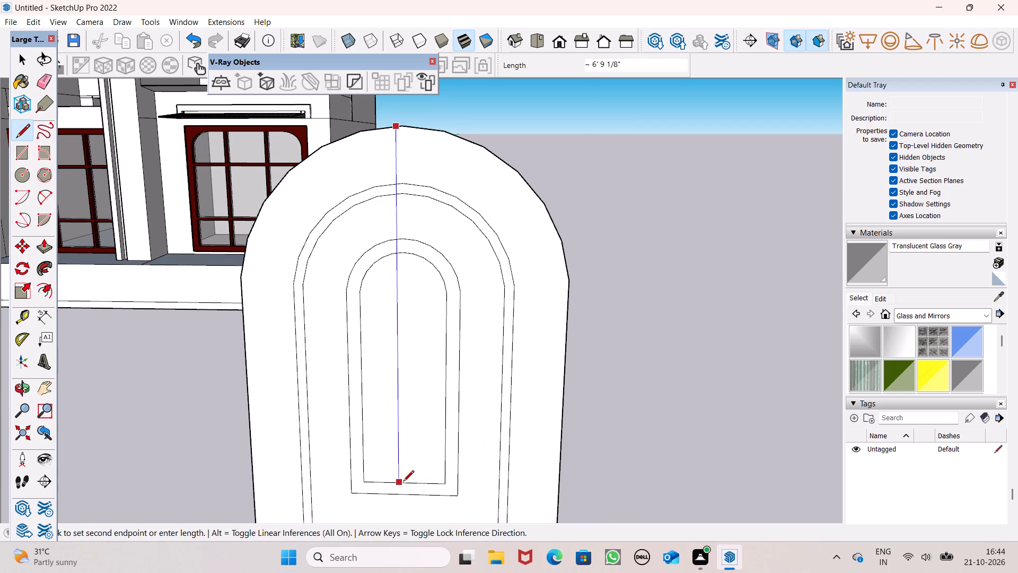
left_click(403, 482)
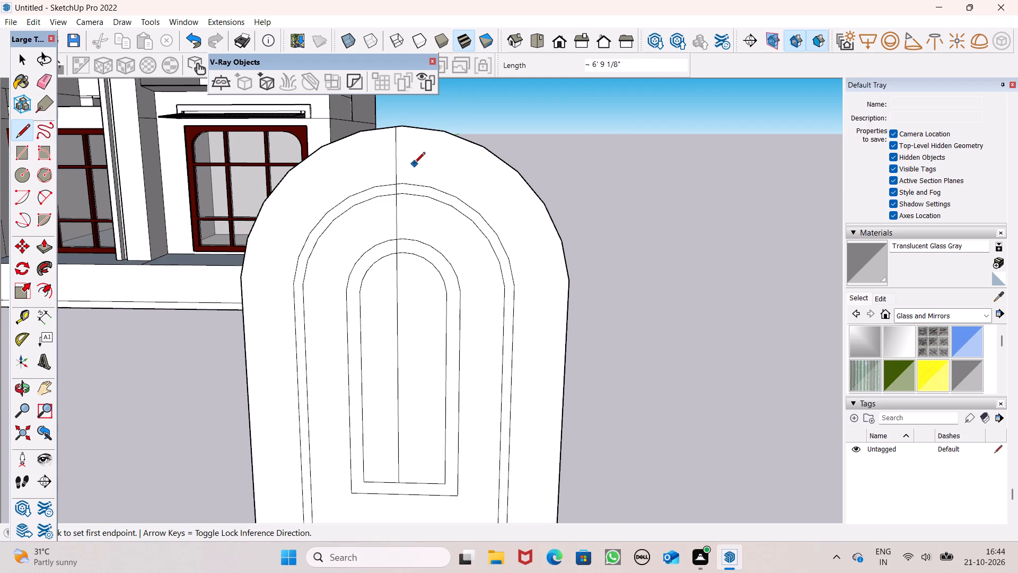
Draw a second vertical line about 6' 9 5/16" long, close beside the first, from the outer arch's top to the innermost panel's bottom edge.
scroll(414, 159, "up", 5)
scroll(397, 108, "up", 4)
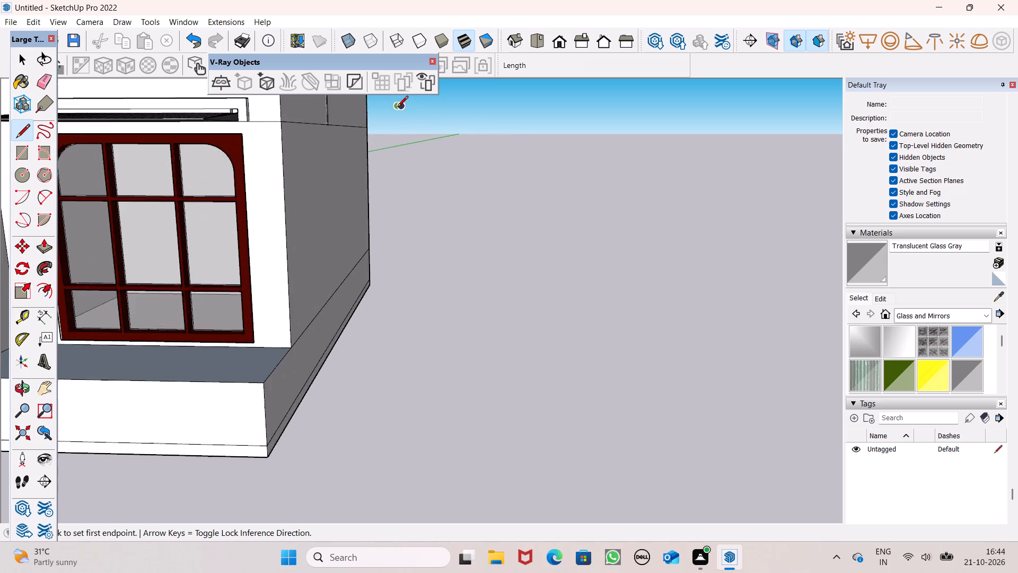
scroll(397, 111, "down", 5)
scroll(408, 135, "up", 1)
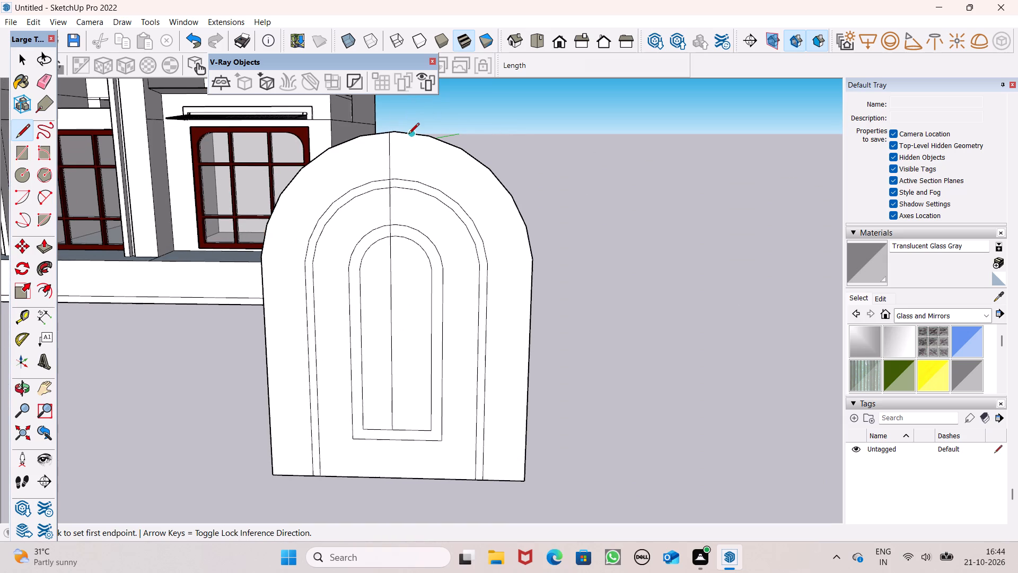
scroll(409, 135, "up", 4)
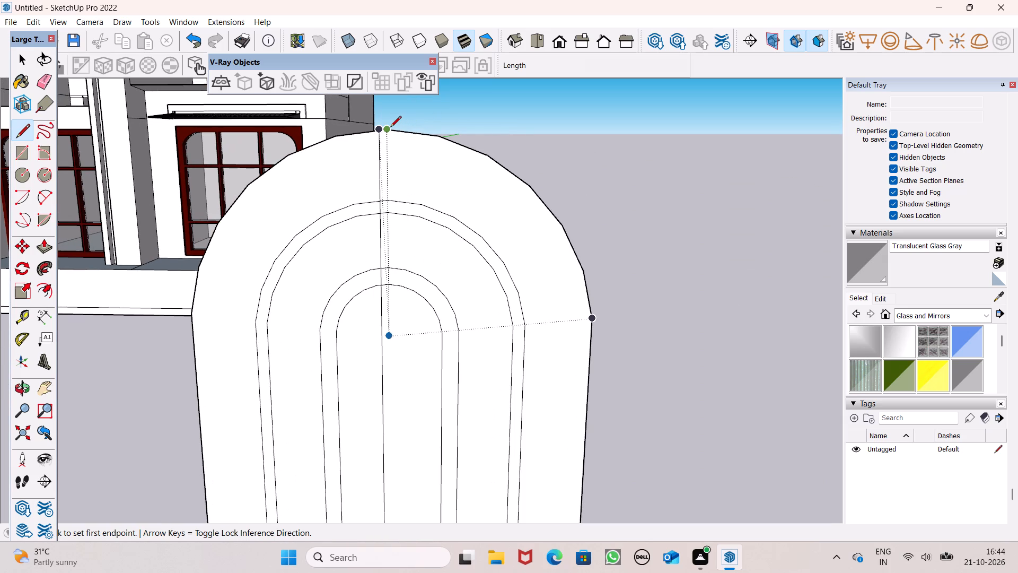
left_click(390, 128)
scroll(402, 178, "down", 5)
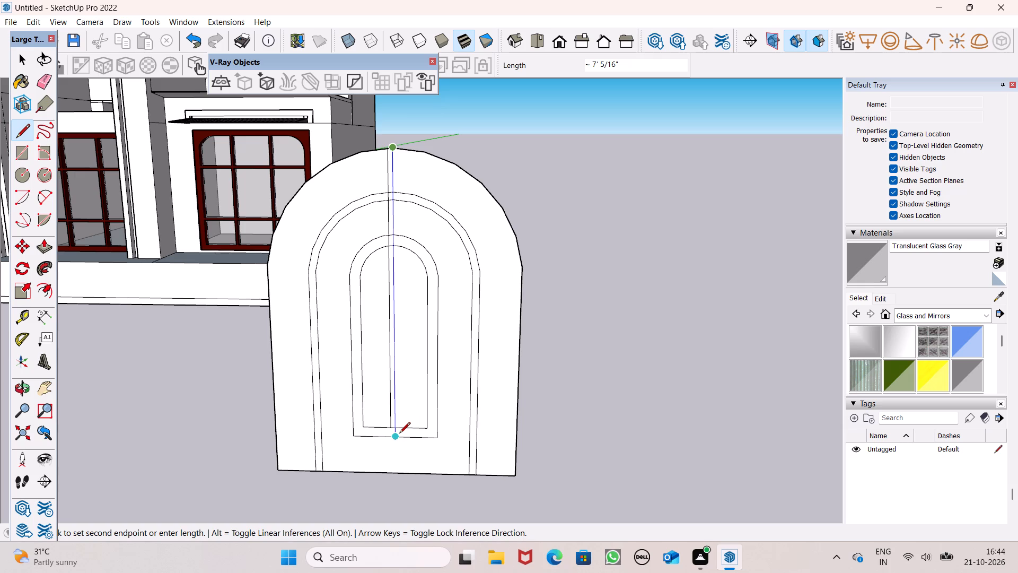
scroll(399, 435, "up", 6)
left_click(393, 417)
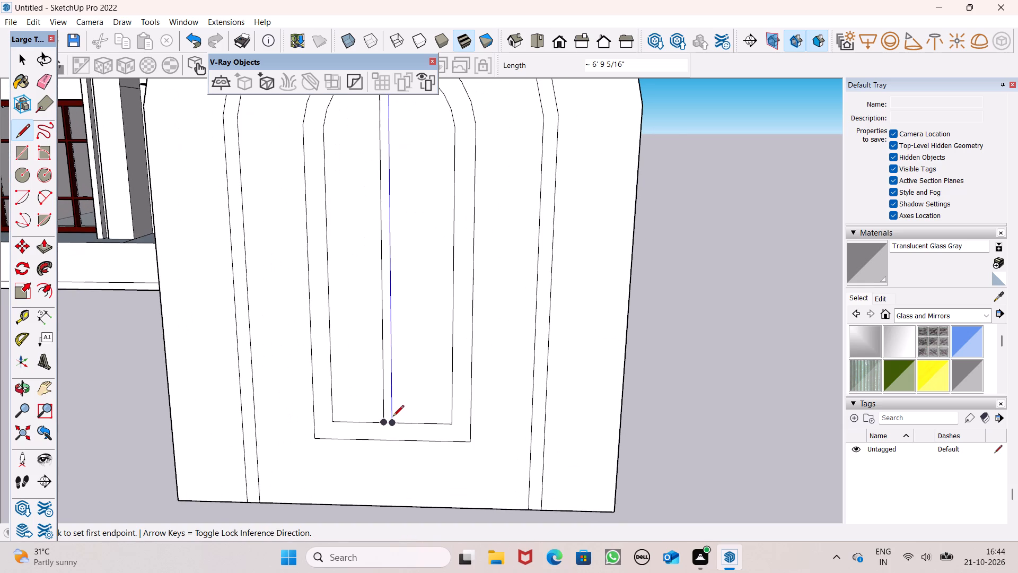
scroll(414, 440, "down", 4)
key("space")
scroll(415, 406, "down", 4)
scroll(518, 117, "up", 1)
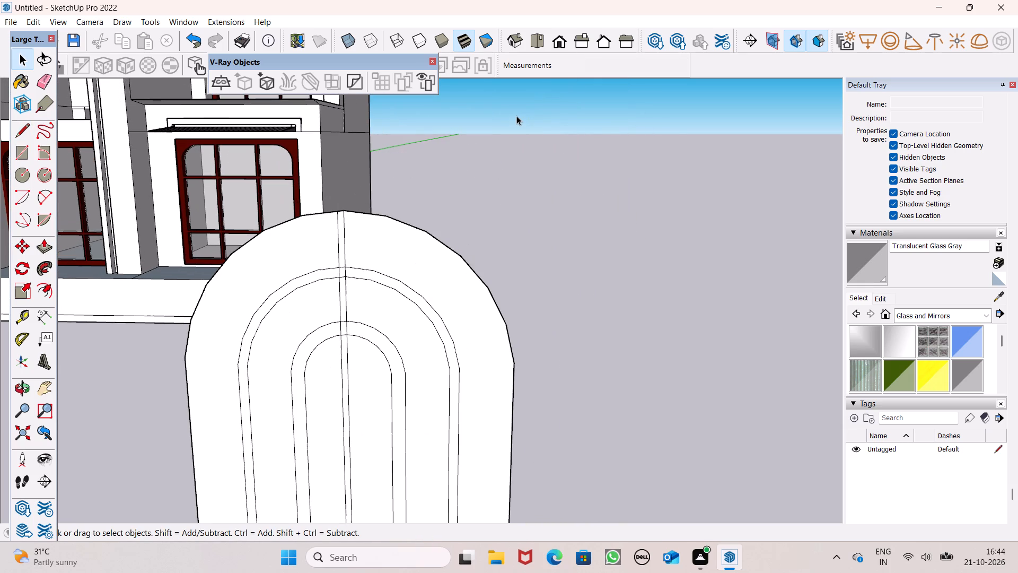
Erase the line segments where the double vertical lines cross the outer narrow arched border, leaving the strip open through it.
left_click(42, 75)
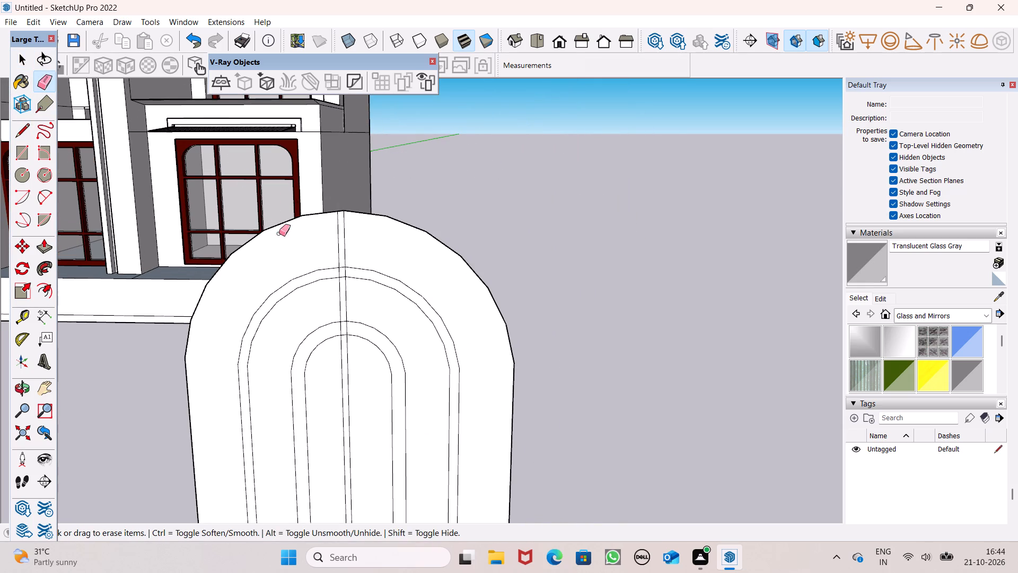
scroll(346, 294, "up", 10)
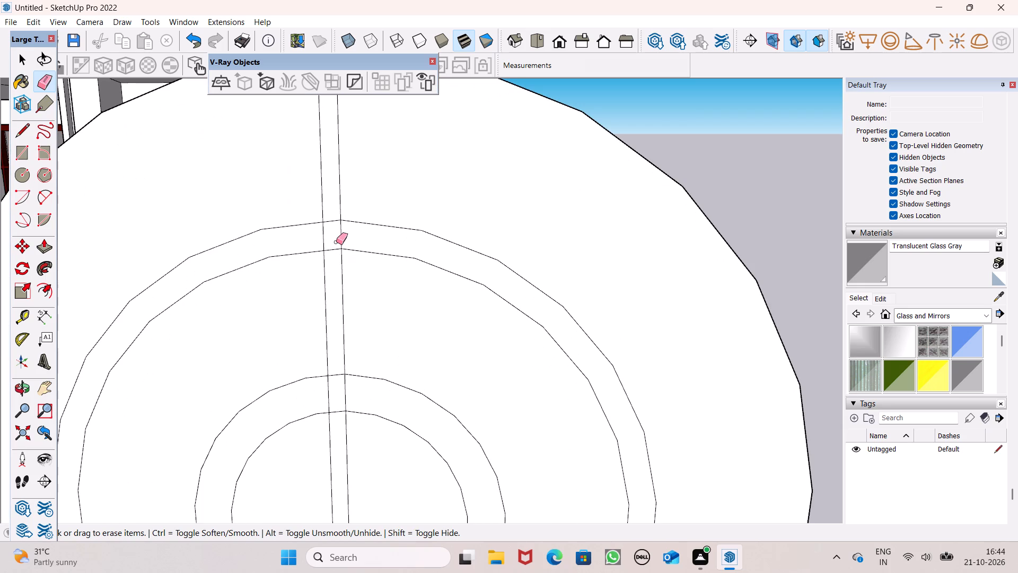
scroll(331, 237, "up", 3)
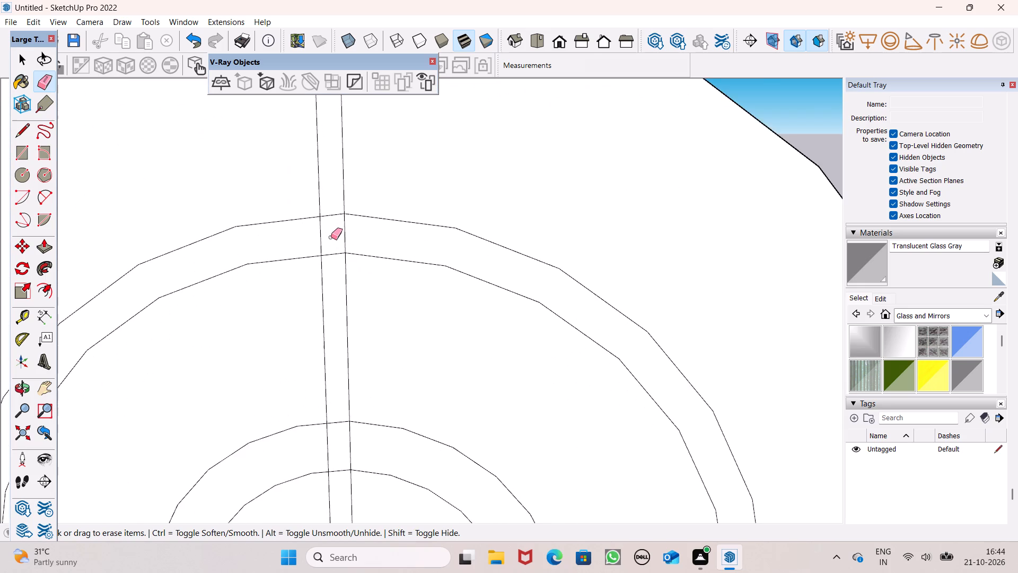
scroll(331, 237, "up", 1)
left_click_drag(330, 235, 345, 238)
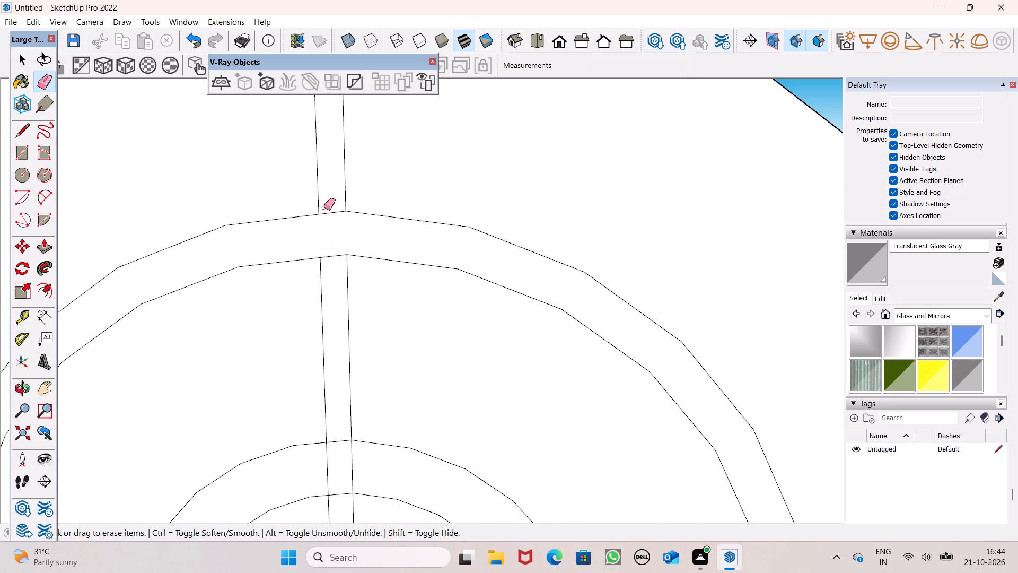
left_click_drag(326, 206, 327, 225)
left_click_drag(328, 259, 329, 271)
left_click_drag(328, 254, 331, 263)
Erase the crossing segments where the vertical strip meets the central panel's border, at its arch and its bottom edge.
scroll(347, 175, "down", 6)
scroll(388, 376, "up", 5)
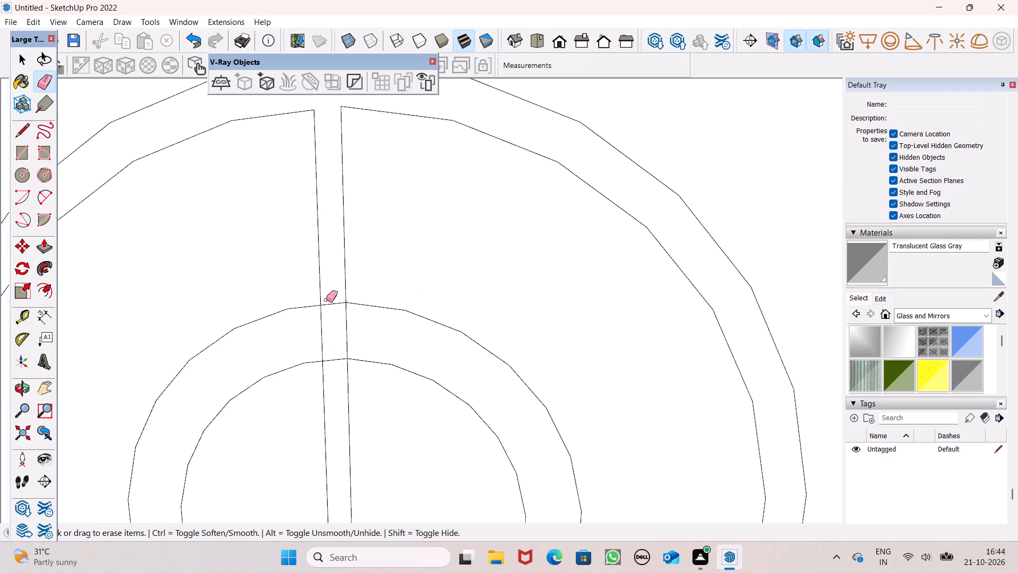
left_click_drag(326, 300, 335, 367)
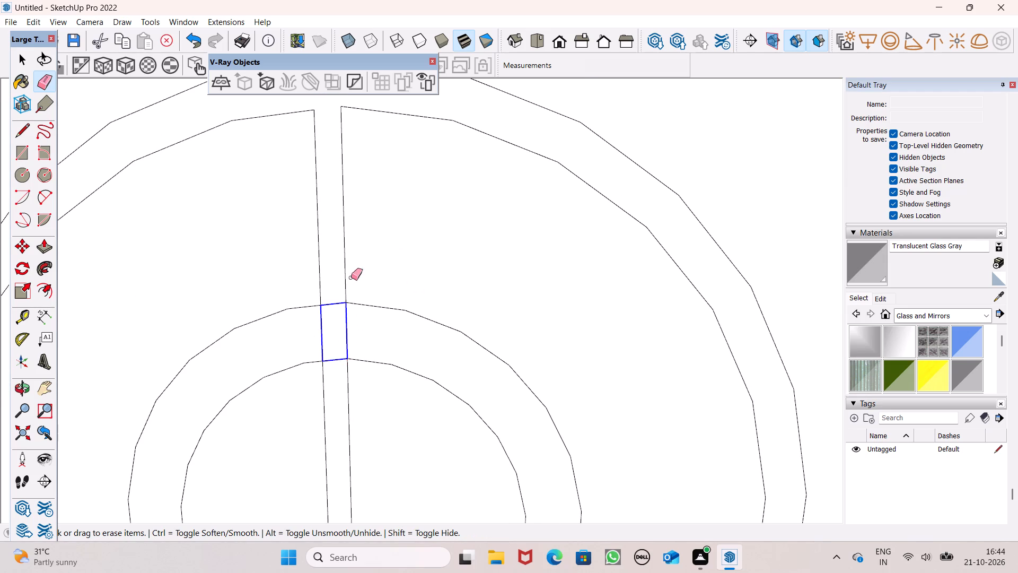
scroll(353, 255, "down", 19)
scroll(375, 465, "up", 5)
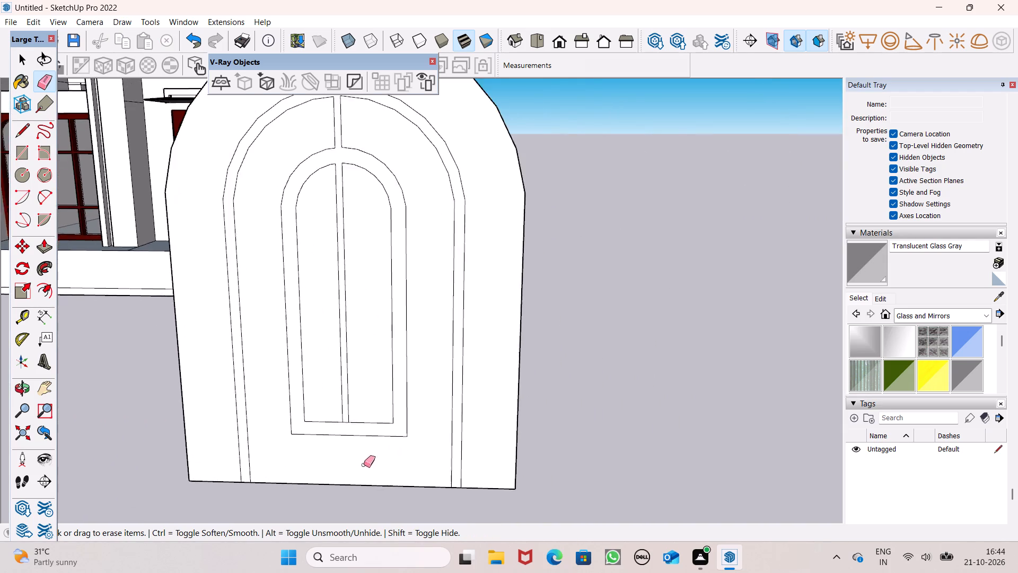
scroll(364, 465, "up", 2)
scroll(328, 408, "up", 10)
left_click_drag(338, 398, 341, 408)
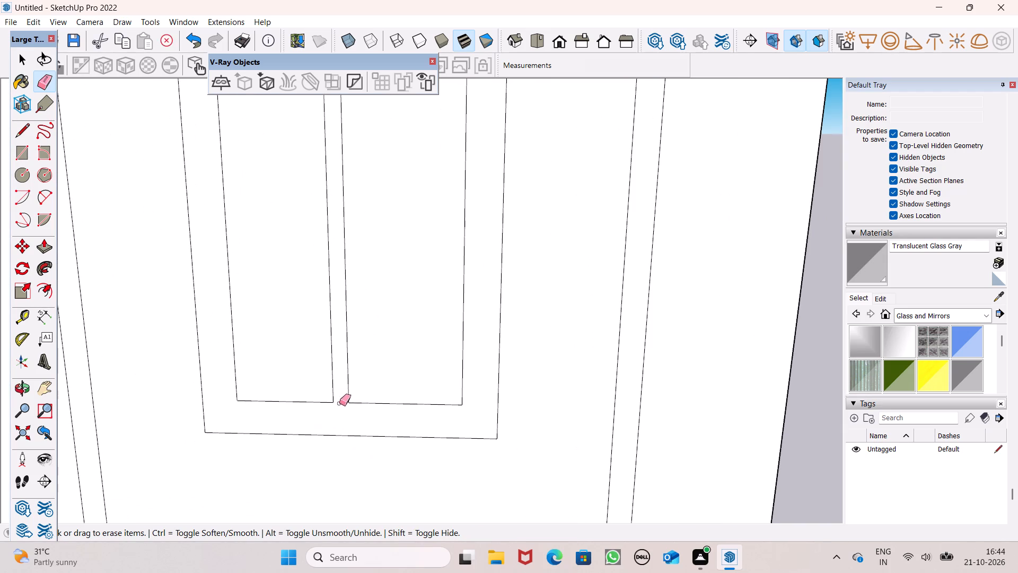
scroll(416, 357, "down", 14)
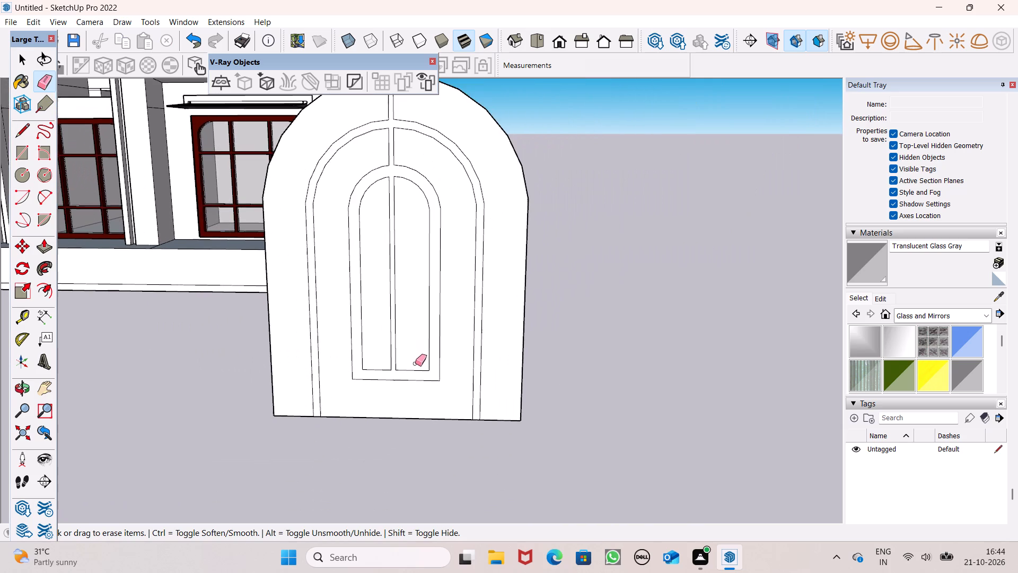
middle_click_drag(436, 376, 436, 425)
key("space")
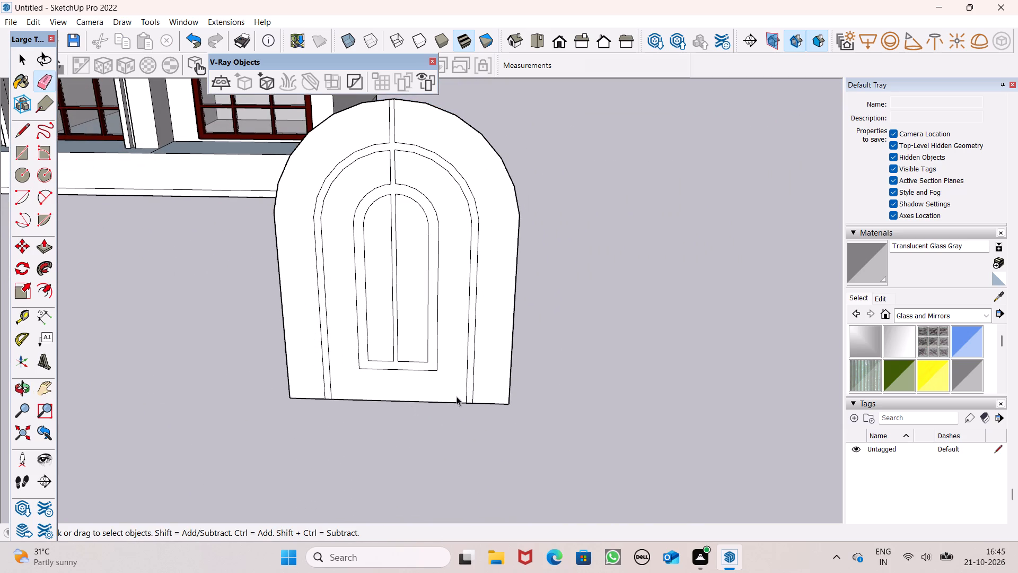
Draw a horizontal rectangle 6' by about 1 7/16" across the full width of the element, starting at the outer arch's springing point.
scroll(490, 333, "up", 2)
scroll(279, 166, "down", 1)
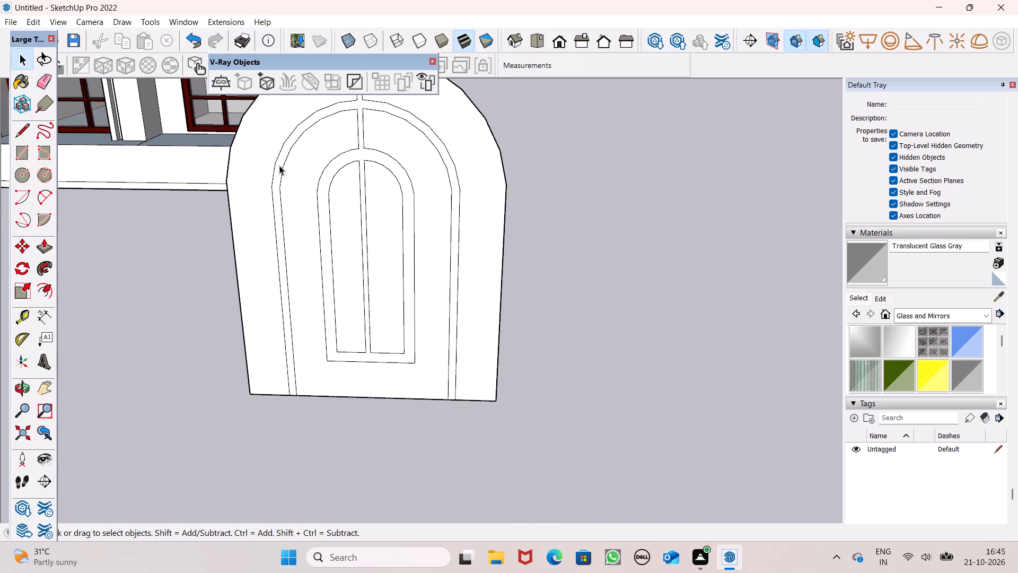
scroll(323, 108, "up", 4)
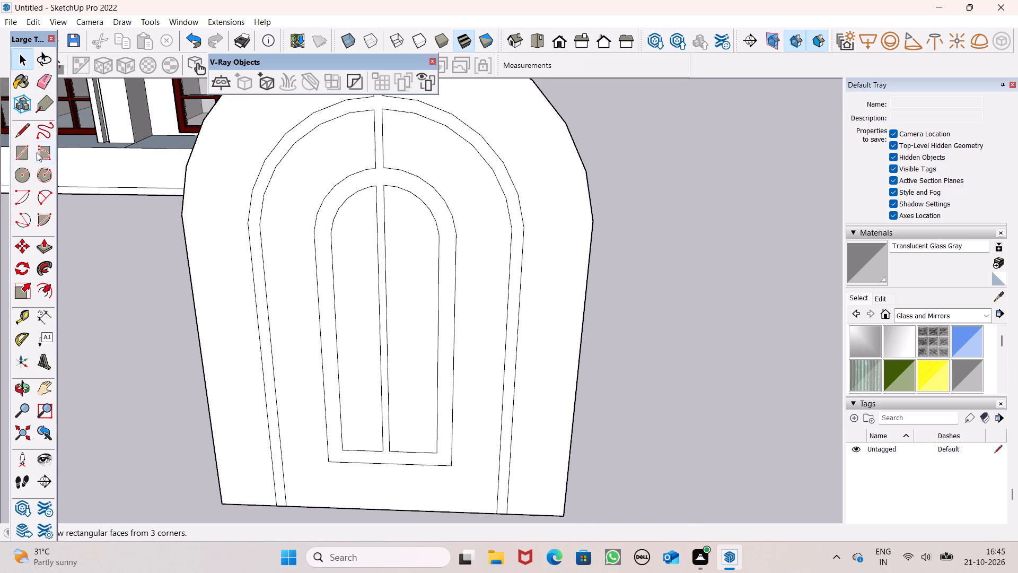
left_click(25, 158)
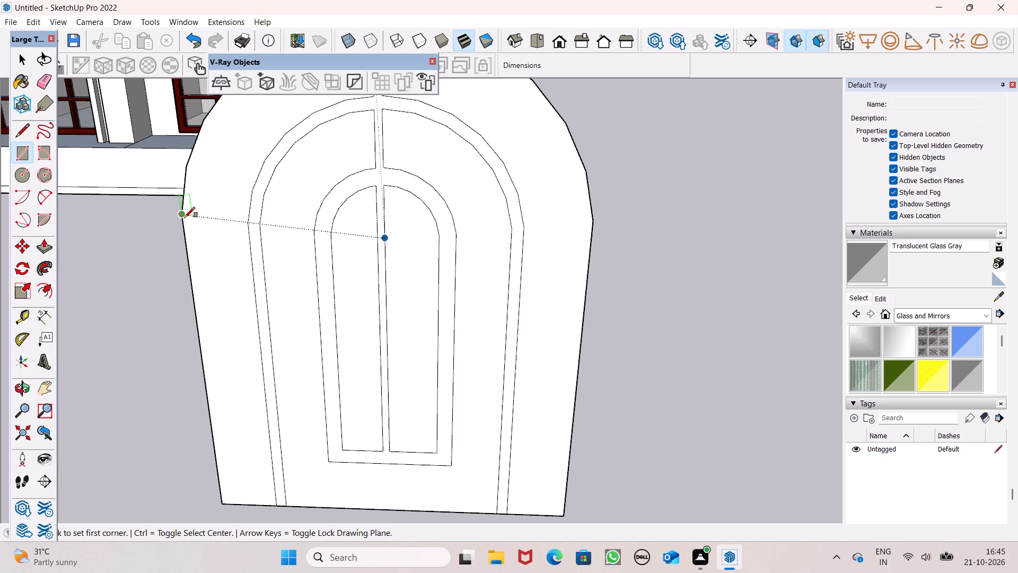
left_click(185, 218)
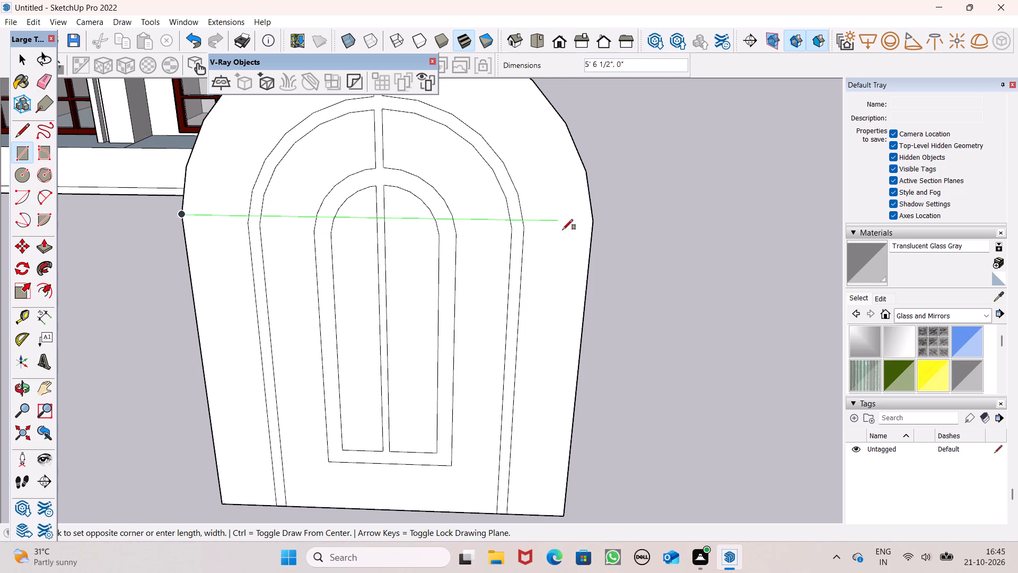
left_click(594, 229)
scroll(450, 238, "down", 2)
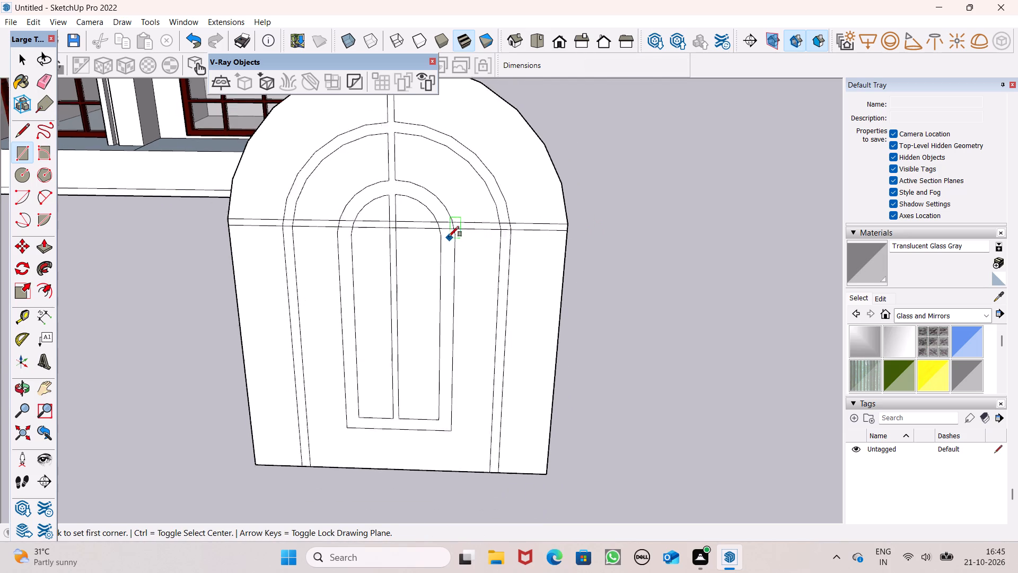
scroll(449, 237, "down", 1)
middle_click_drag(450, 261, 417, 153)
scroll(417, 153, "up", 1)
key("space")
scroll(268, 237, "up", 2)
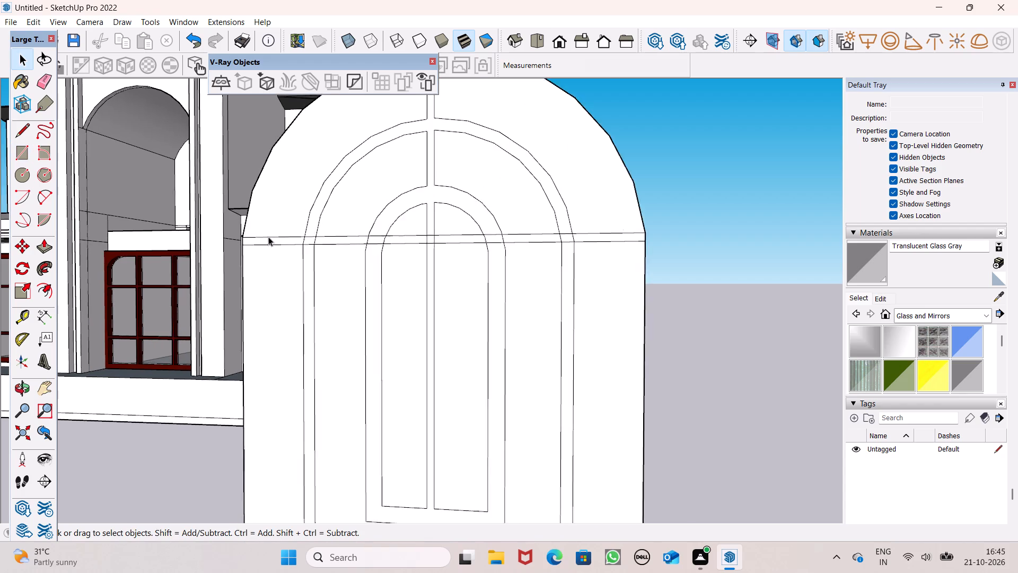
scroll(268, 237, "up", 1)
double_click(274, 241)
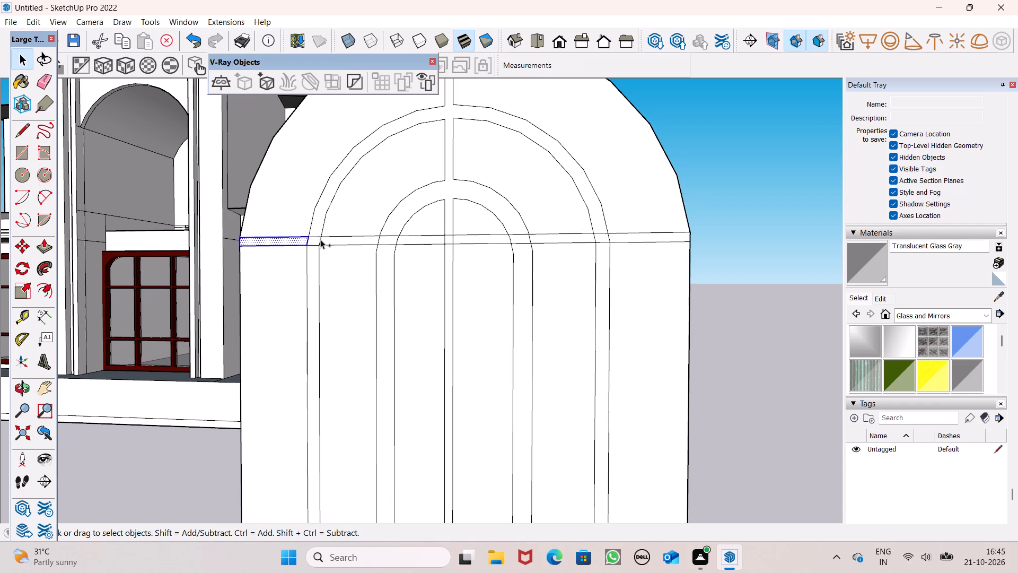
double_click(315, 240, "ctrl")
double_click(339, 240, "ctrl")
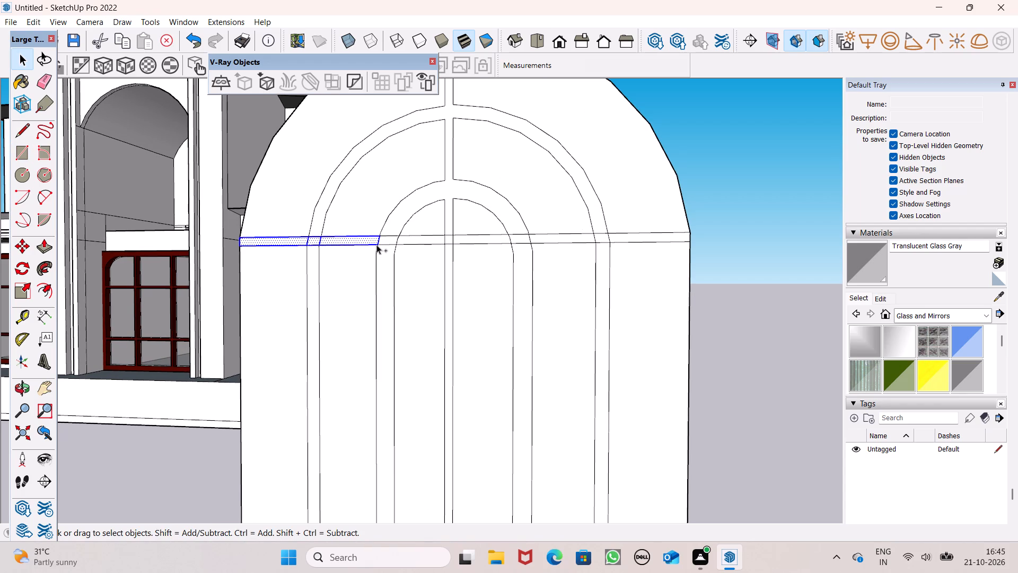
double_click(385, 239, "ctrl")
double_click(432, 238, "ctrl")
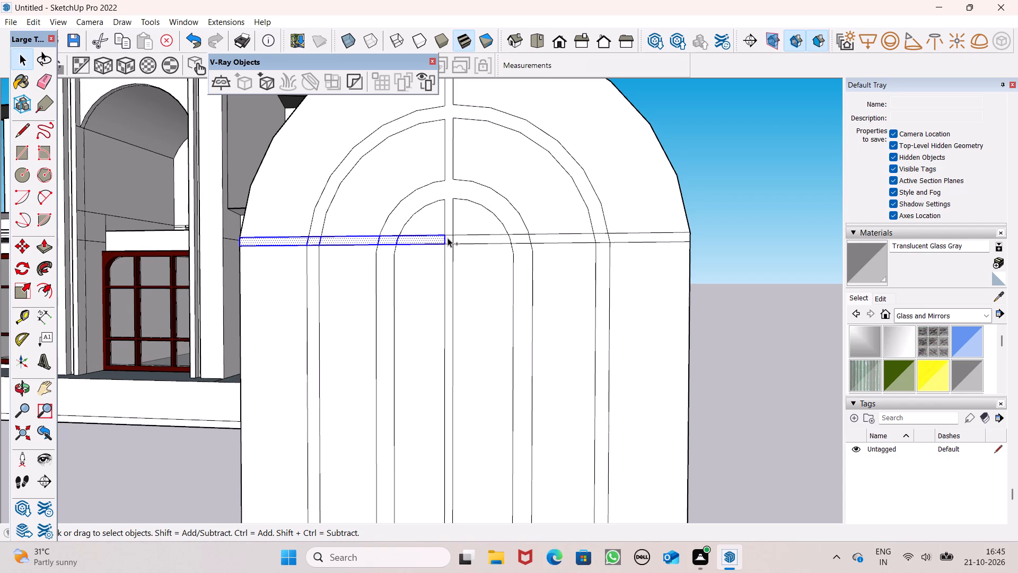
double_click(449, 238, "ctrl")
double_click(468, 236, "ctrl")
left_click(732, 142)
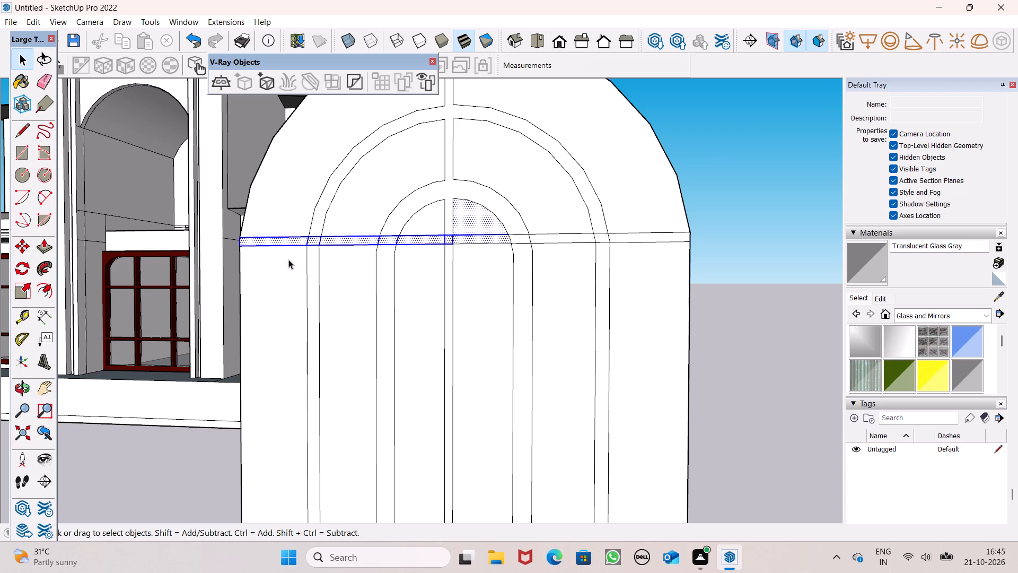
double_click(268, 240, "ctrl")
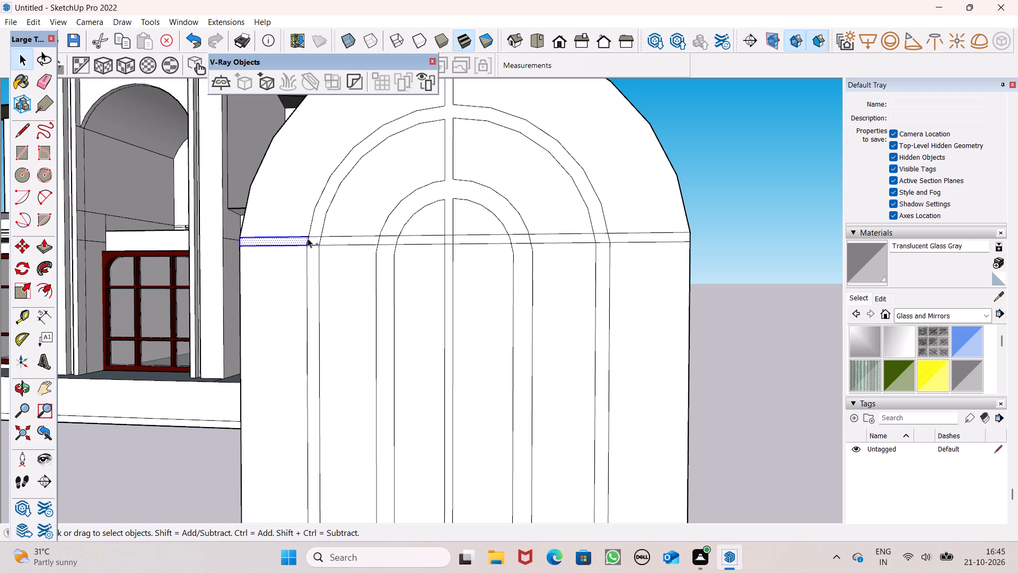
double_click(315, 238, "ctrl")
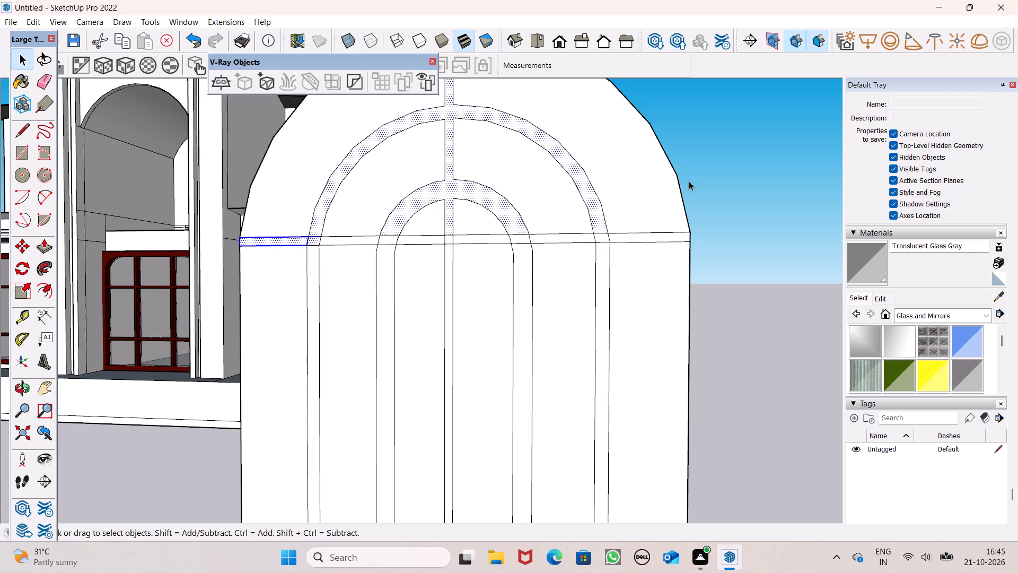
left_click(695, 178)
Copy the full-width horizontal band, including all its segments between the borders and central strip, straight down about 11" below the original.
scroll(242, 197, "down", 1)
scroll(295, 227, "up", 5)
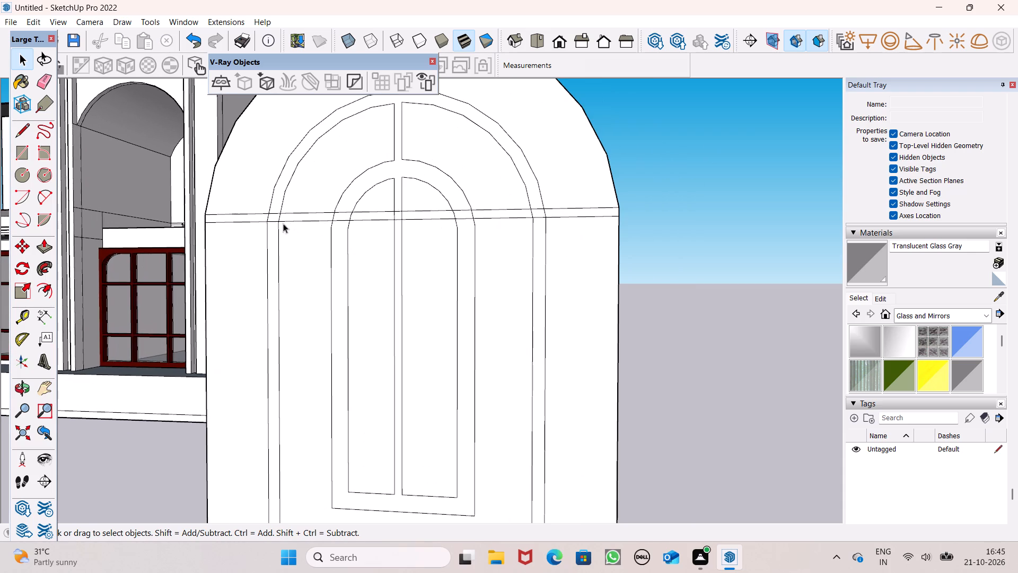
scroll(239, 217, "up", 2, "ctrl")
double_click(239, 217, "ctrl")
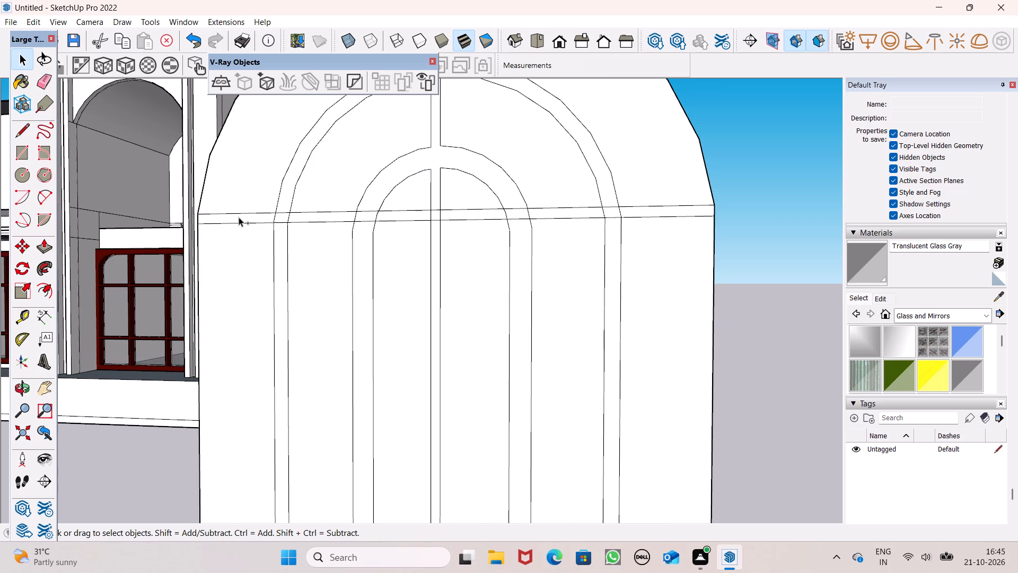
scroll(289, 218, "up", 6, "ctrl")
double_click(282, 219, "ctrl")
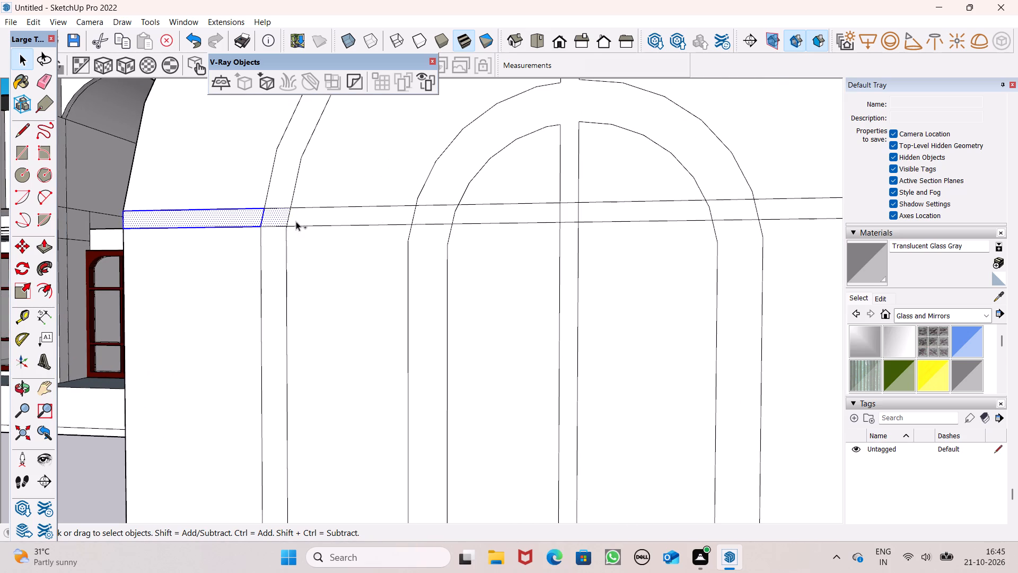
double_click(283, 221, "ctrl")
double_click(306, 219, "ctrl")
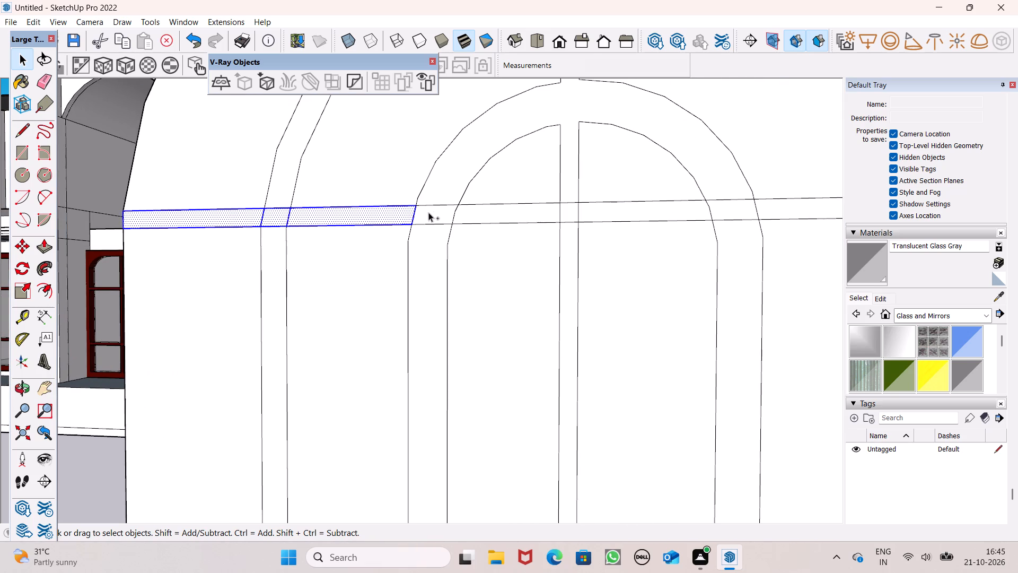
double_click(434, 212, "ctrl")
double_click(493, 207, "ctrl")
scroll(342, 214, "down", 3, "ctrl")
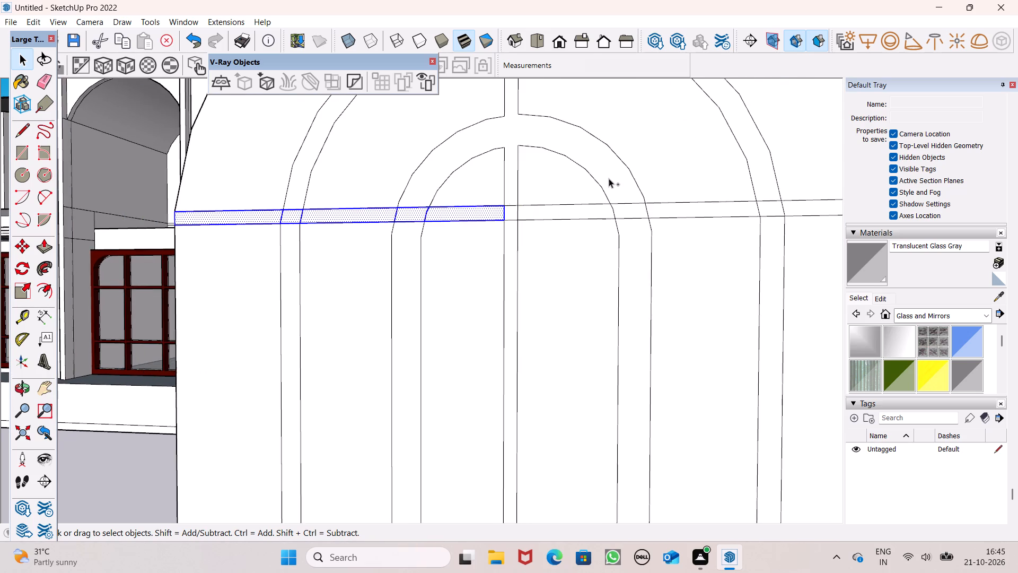
scroll(609, 178, "up", 6, "ctrl")
double_click(435, 245, "ctrl")
double_click(485, 231, "ctrl")
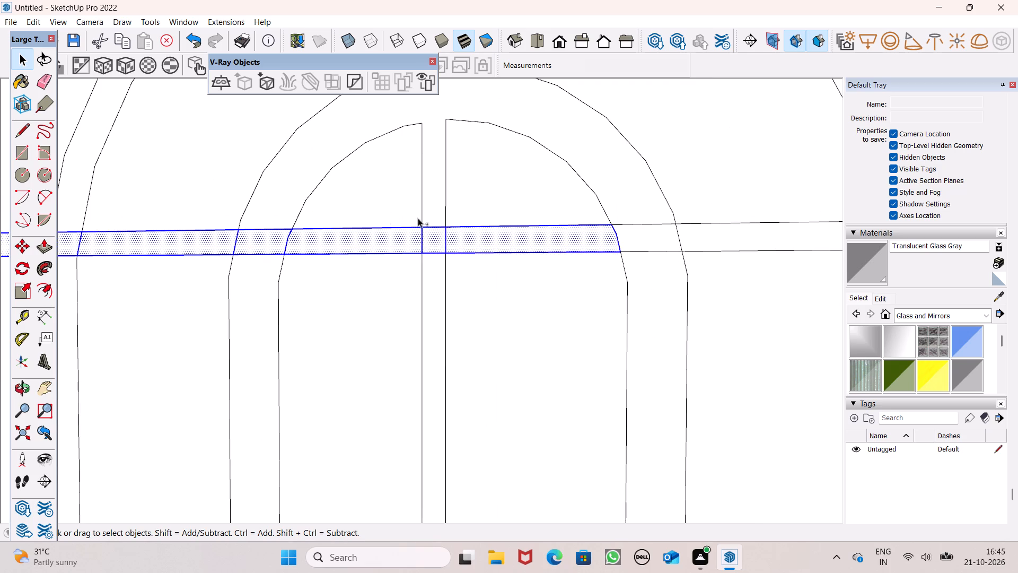
scroll(358, 223, "down", 7, "ctrl")
scroll(569, 221, "up", 3, "ctrl")
double_click(471, 240, "ctrl")
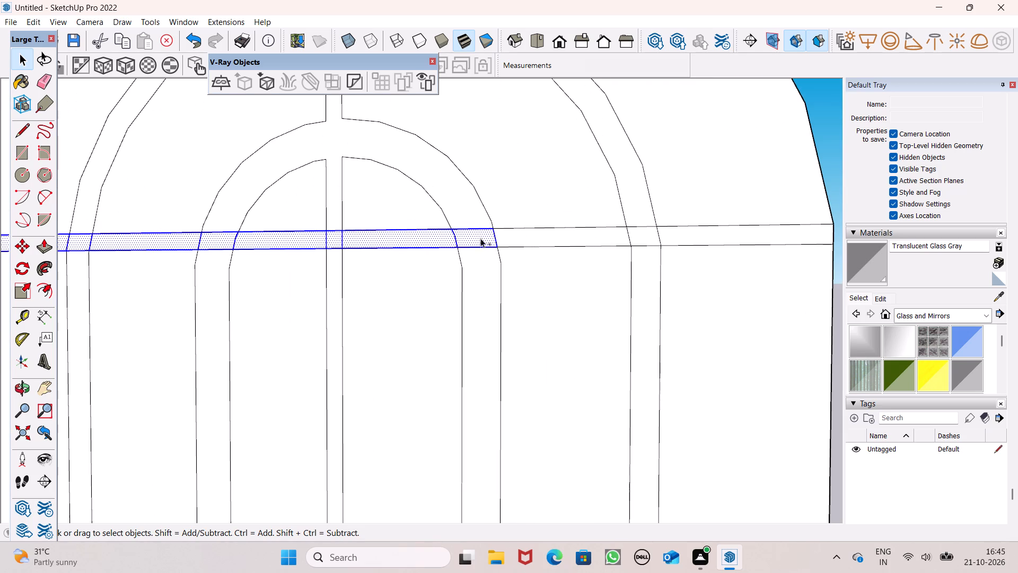
double_click(534, 239, "ctrl")
scroll(418, 242, "down", 4, "ctrl")
scroll(677, 221, "up", 6, "ctrl")
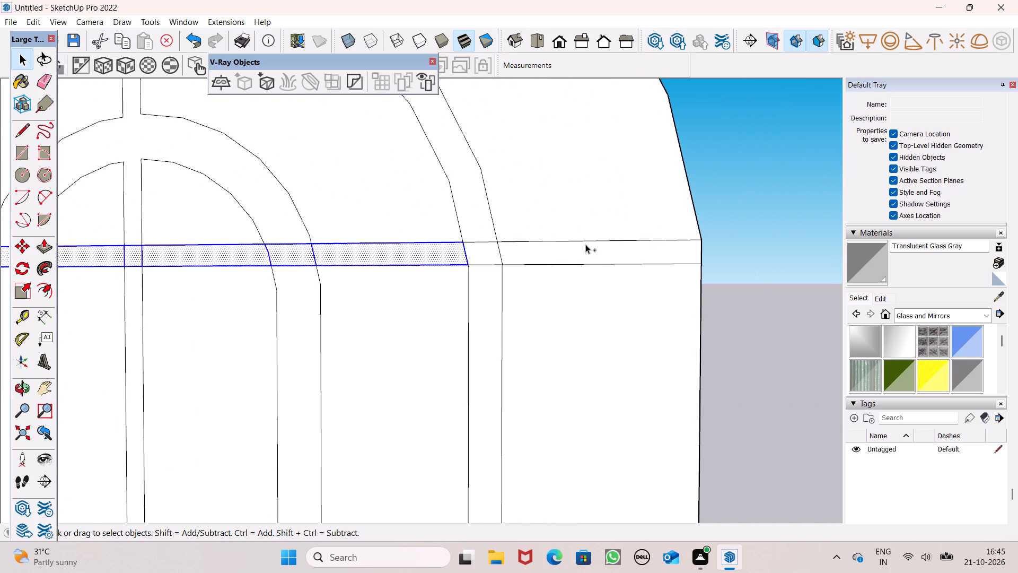
double_click(488, 261, "ctrl")
double_click(524, 253, "ctrl")
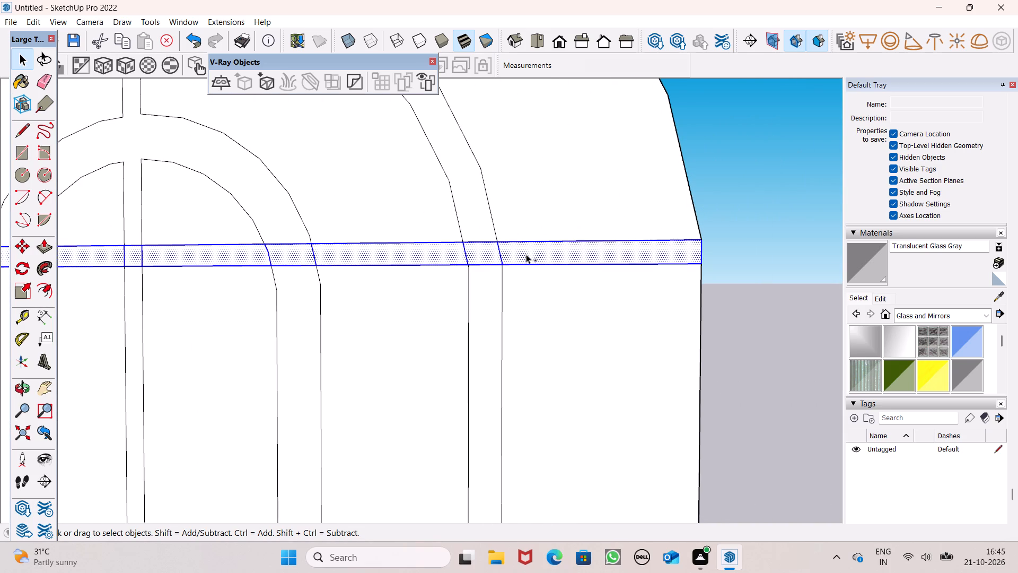
scroll(489, 212, "down", 5, "ctrl")
scroll(489, 212, "down", 9)
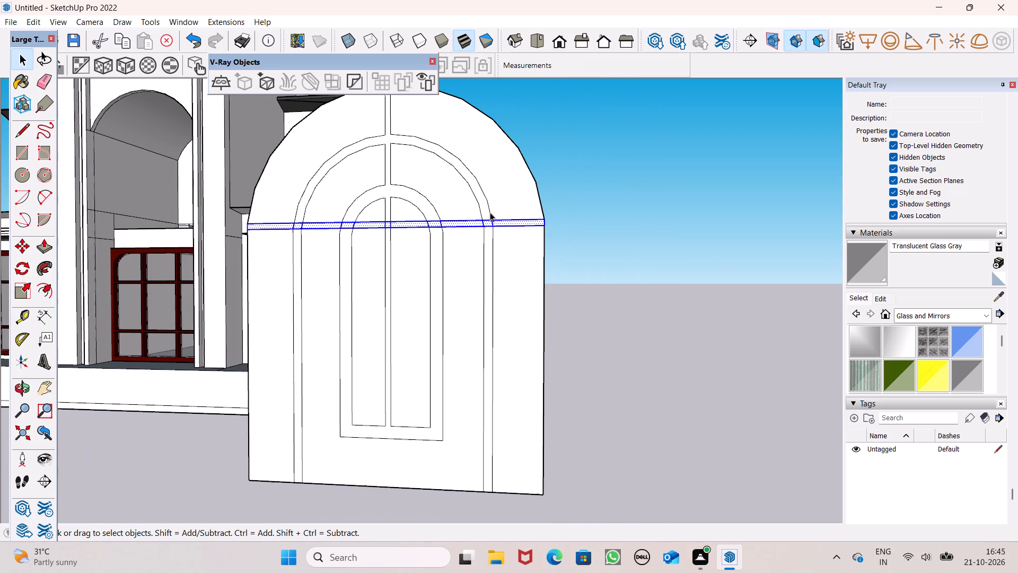
key("m")
key("Return")
left_click_drag(407, 229, 411, 321, "ctrl")
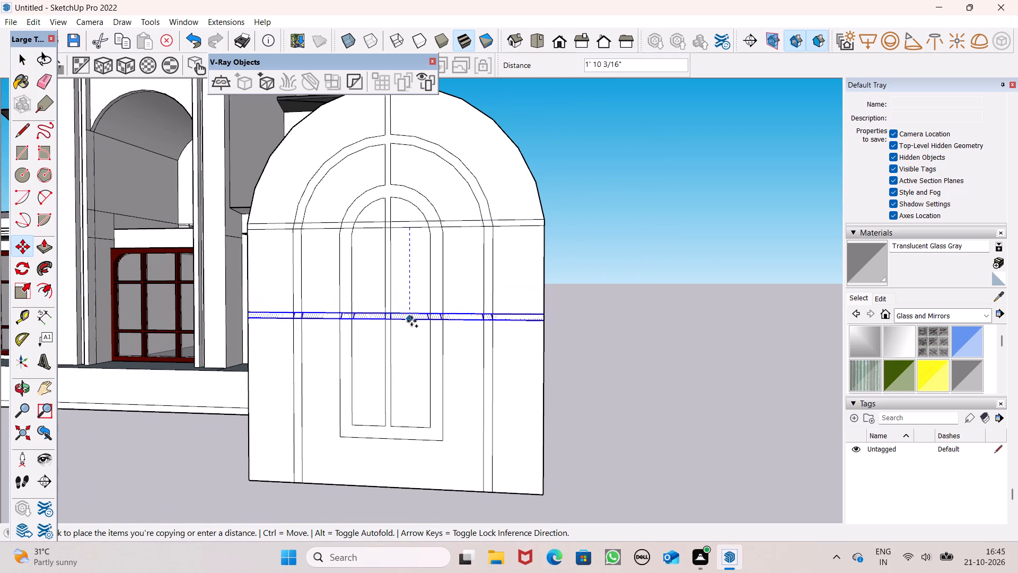
left_click_drag(411, 321, 407, 308, "ctrl")
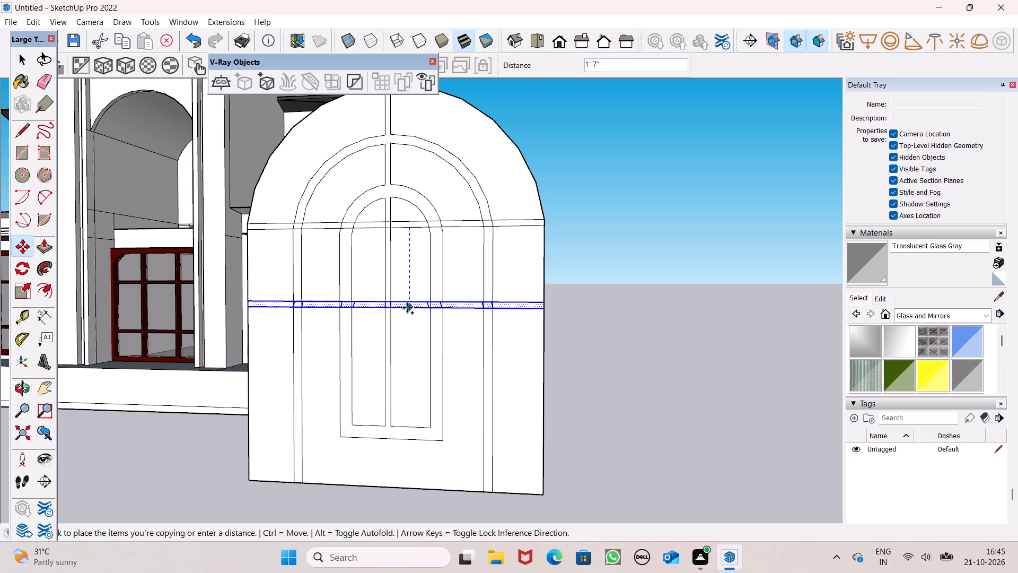
left_click_drag(407, 308, 400, 273, "ctrl")
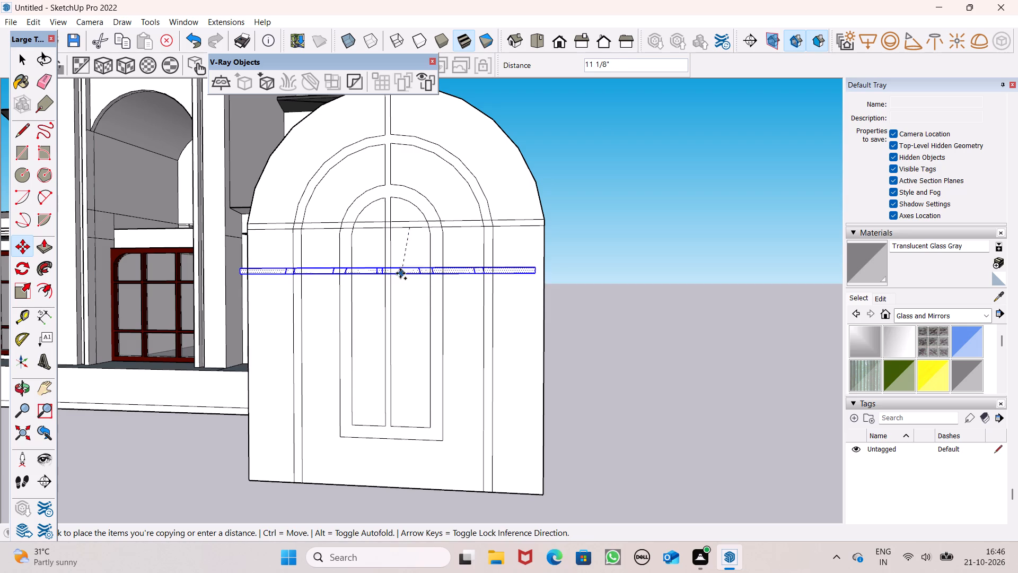
left_click_drag(400, 273, 416, 275, "ctrl")
Add two more copies of the horizontal band down the arched element, the lowest about 1' 1" below the one above it.
left_click_drag(414, 277, 411, 325)
left_click_drag(415, 327, 415, 335)
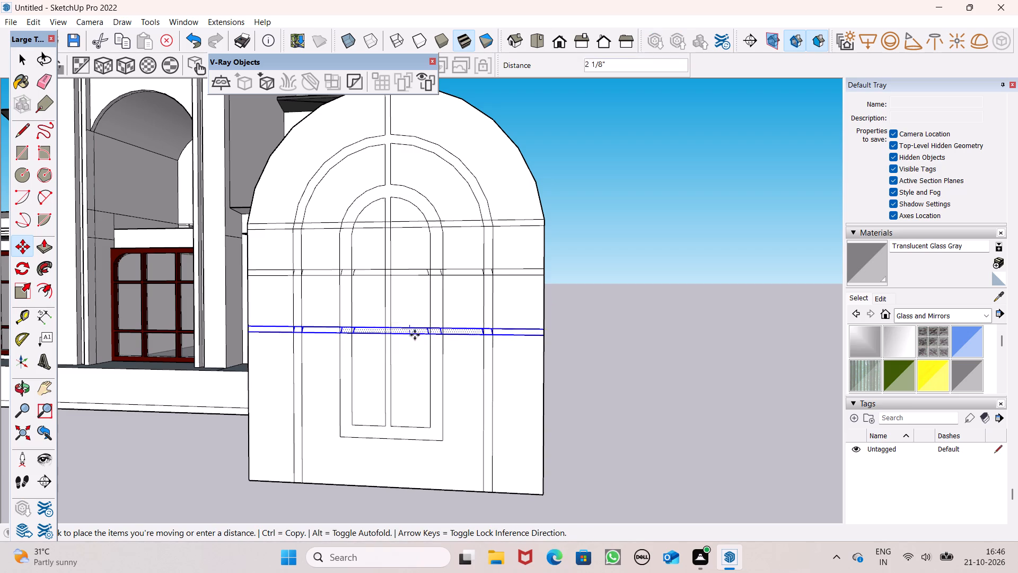
left_click_drag(415, 335, 410, 378)
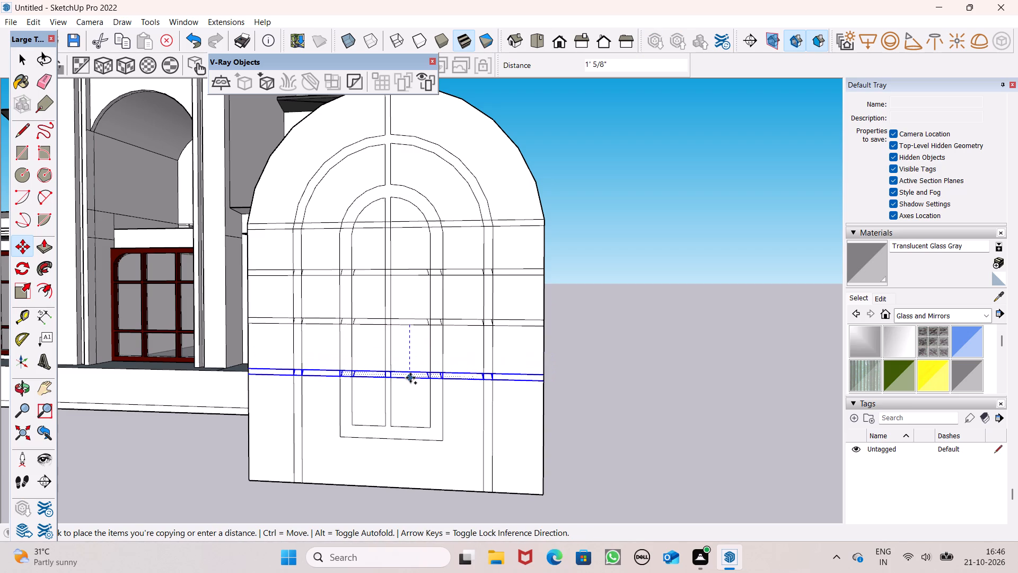
left_click_drag(410, 378, 408, 379)
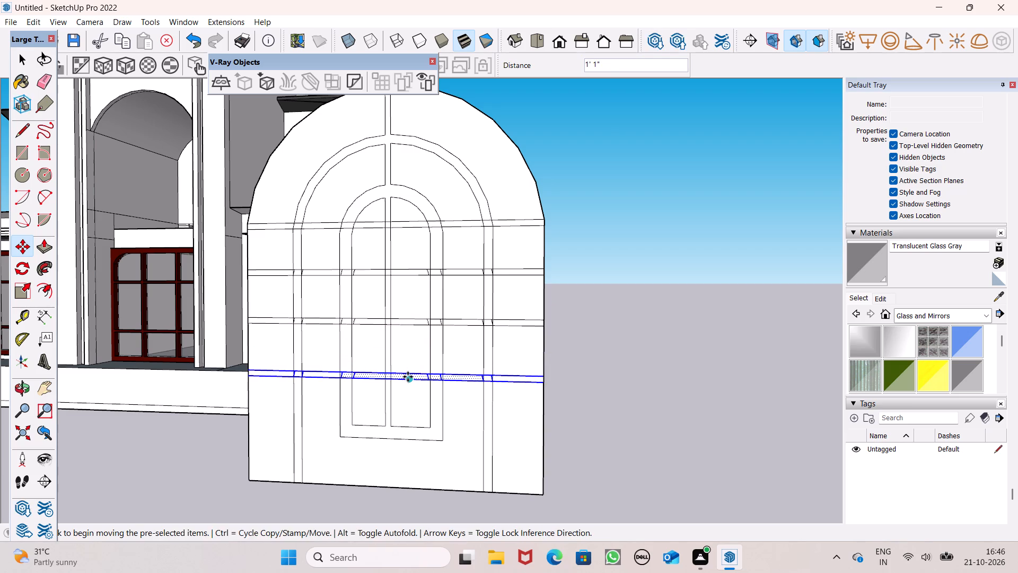
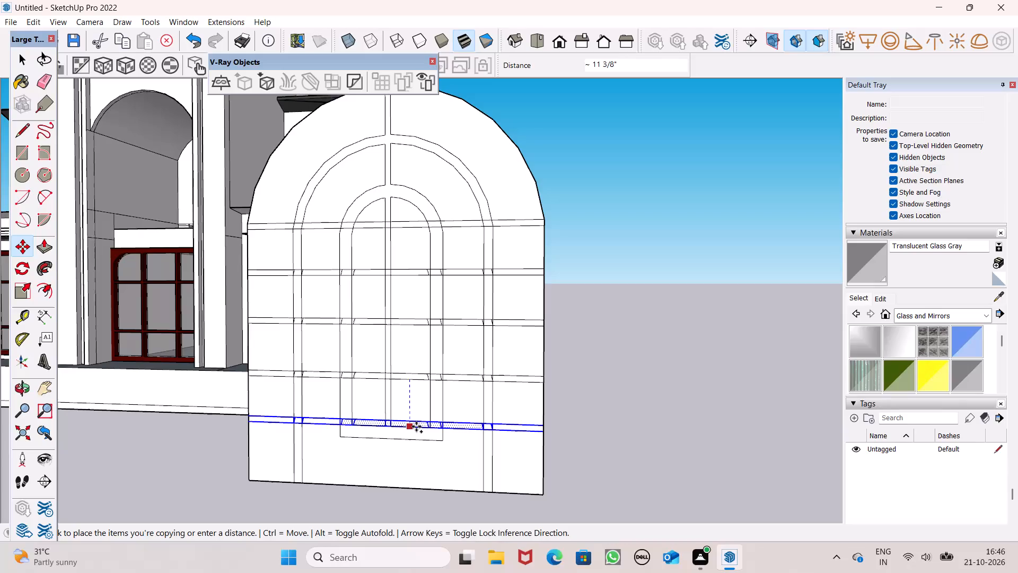
Erase the crossing segments where the topmost horizontal band meets the left side of the outer border.
key("space")
left_click(624, 233)
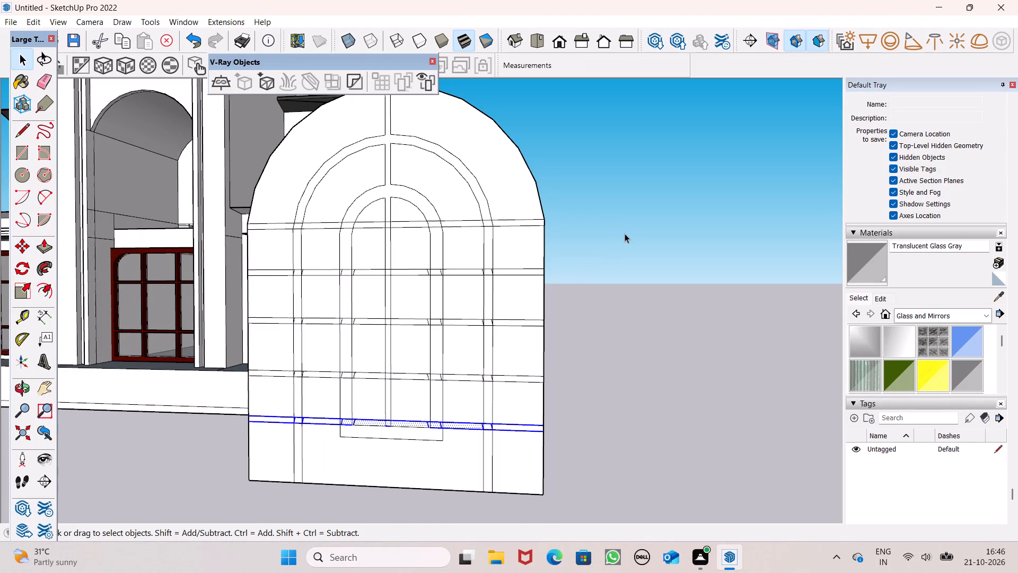
left_click(52, 88)
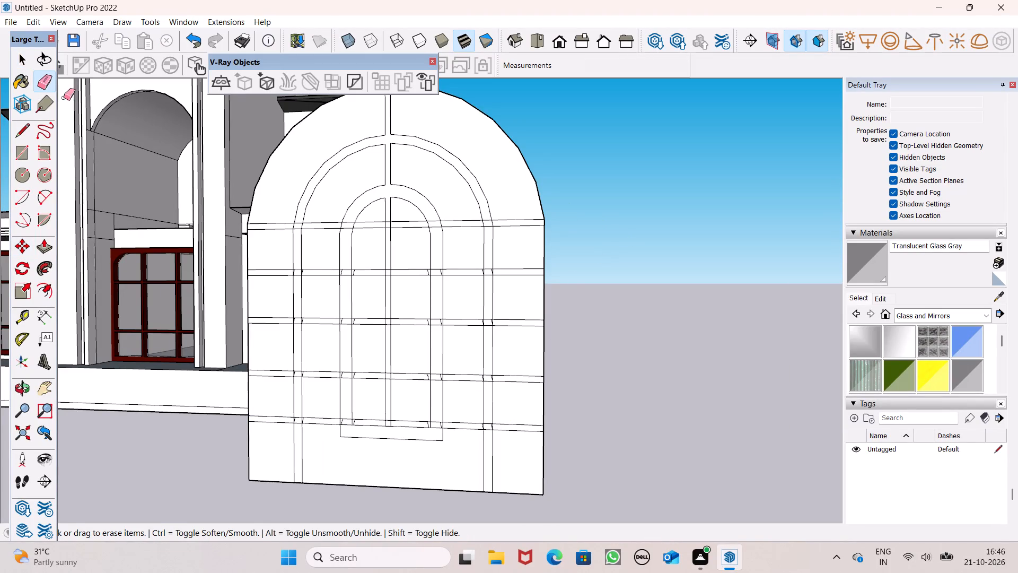
scroll(355, 235, "up", 6)
scroll(249, 223, "up", 12)
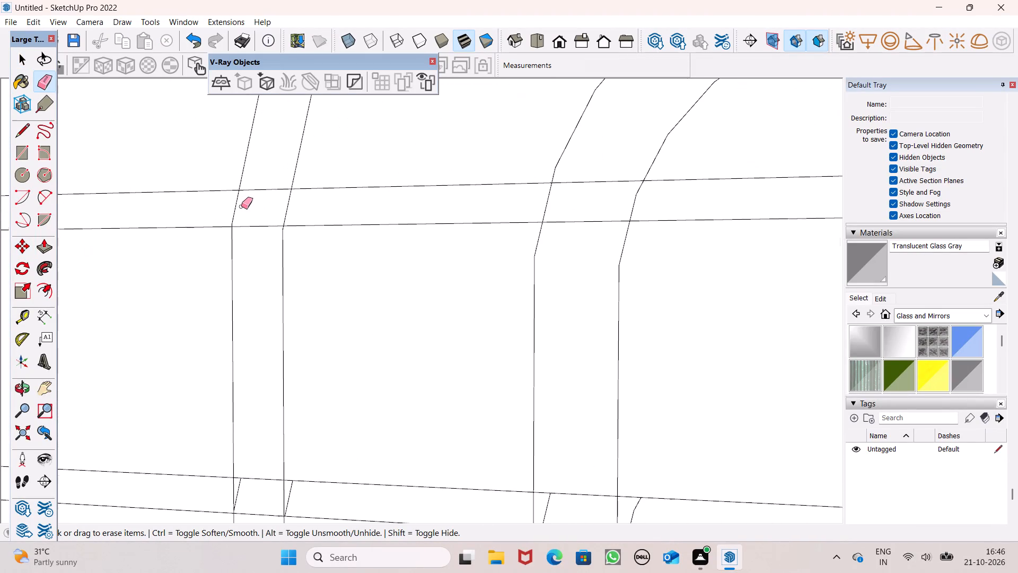
left_click_drag(240, 206, 236, 215)
left_click_drag(299, 224, 280, 209)
left_click_drag(272, 179, 260, 234)
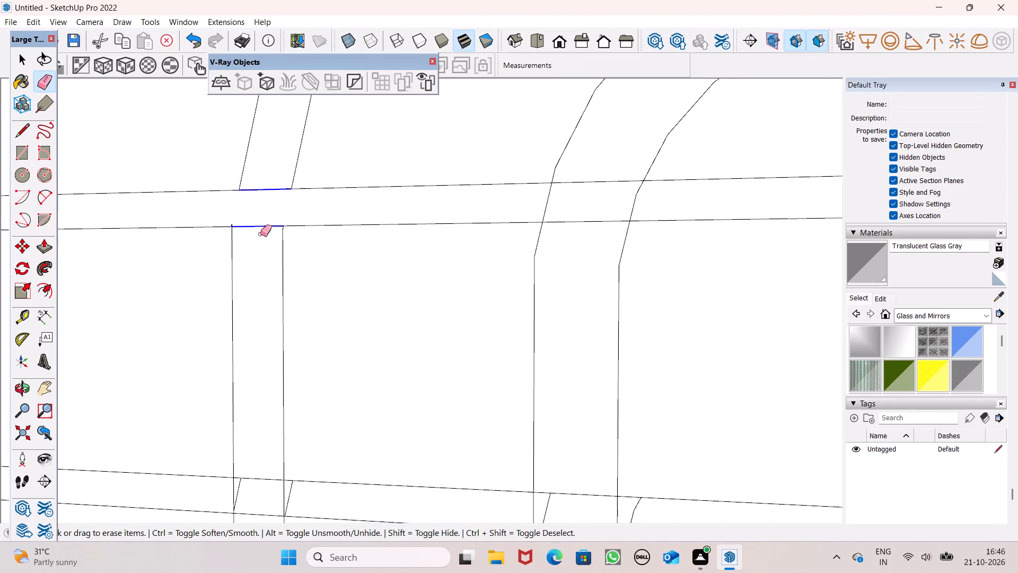
left_click_drag(260, 234, 260, 237)
Erase the crossing and slanted segments where the second band from the top meets the left sides of the outer and central borders.
scroll(246, 192, "down", 7)
scroll(253, 403, "up", 6)
left_click_drag(207, 324, 213, 324)
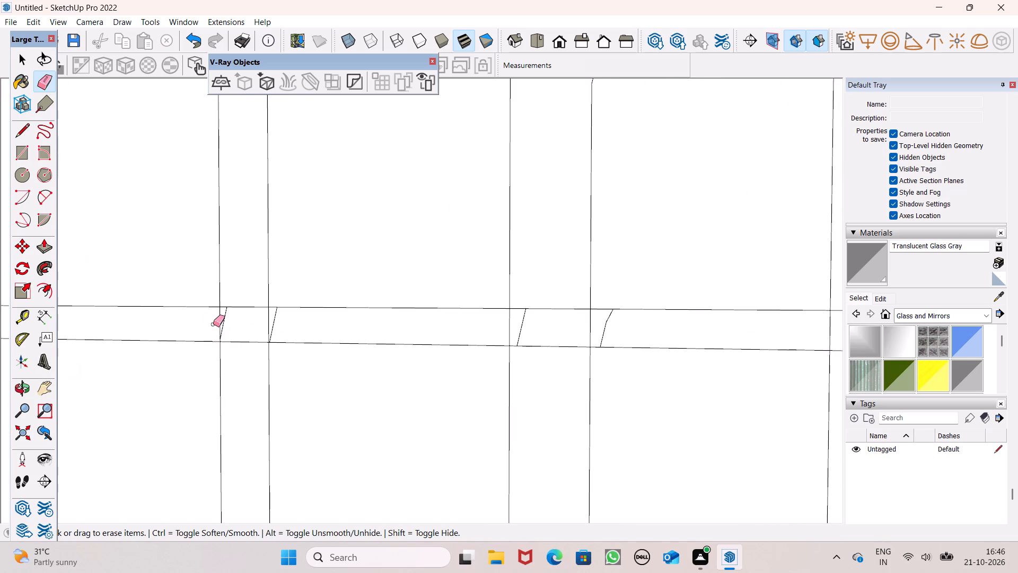
left_click_drag(213, 324, 296, 331)
left_click_drag(246, 300, 250, 345)
left_click_drag(235, 327, 201, 323)
scroll(174, 312, "down", 4)
scroll(362, 349, "up", 5)
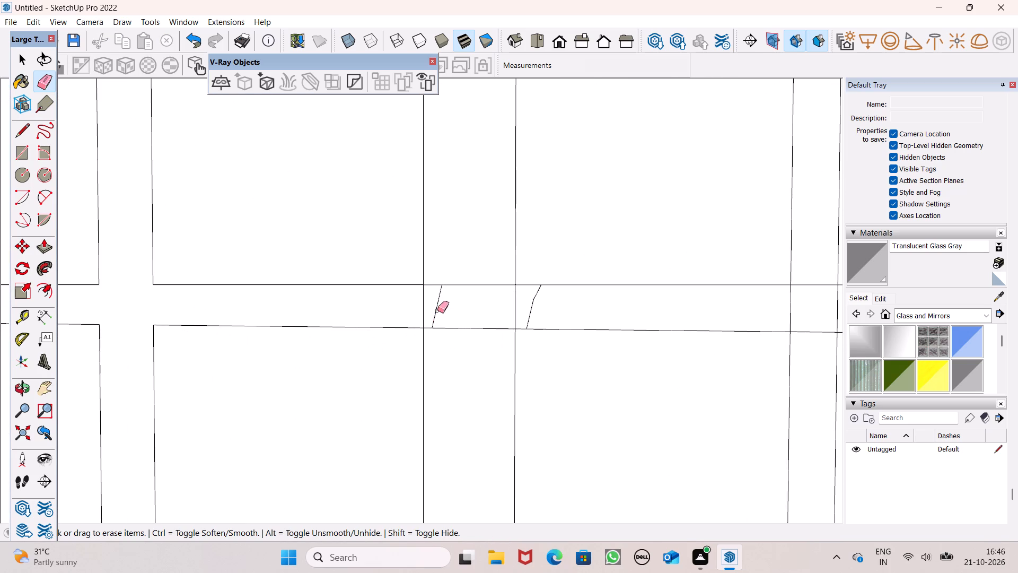
left_click_drag(437, 310, 432, 308)
left_click_drag(431, 308, 423, 311)
left_click_drag(440, 272, 480, 315)
left_click_drag(466, 272, 475, 324)
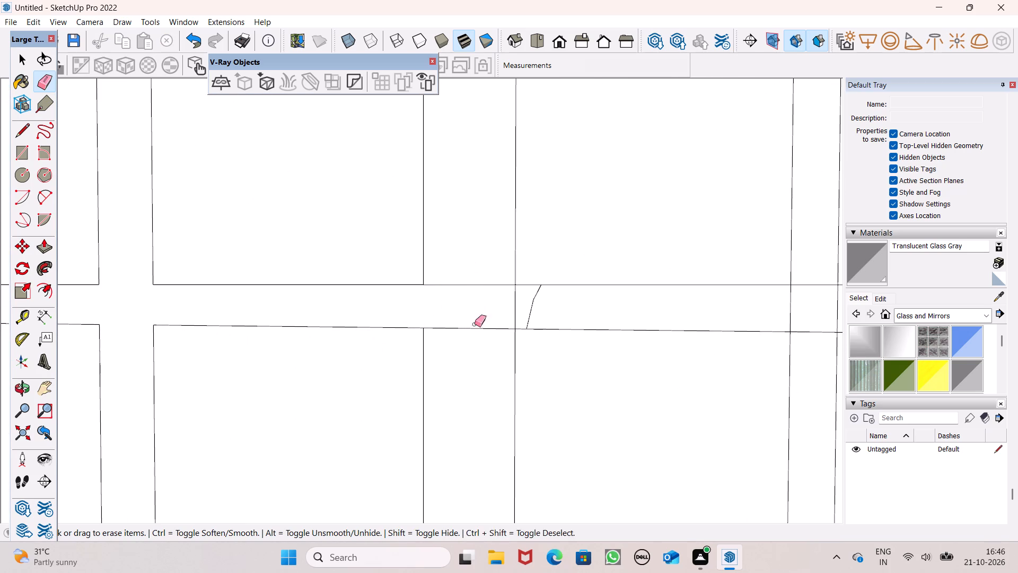
left_click_drag(475, 324, 478, 331)
left_click_drag(507, 301, 542, 307)
Erase the crossing segments where the topmost band meets the left side of the central panel's border and the central vertical strip.
scroll(380, 301, "down", 7)
scroll(329, 329, "down", 6)
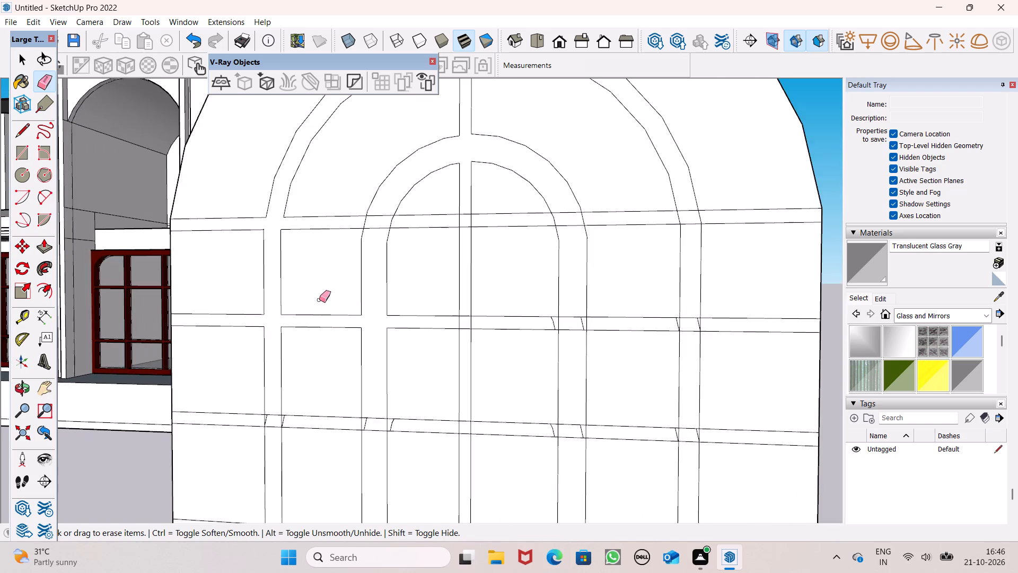
scroll(317, 279, "up", 5)
scroll(436, 150, "up", 6)
left_click_drag(421, 192, 387, 264)
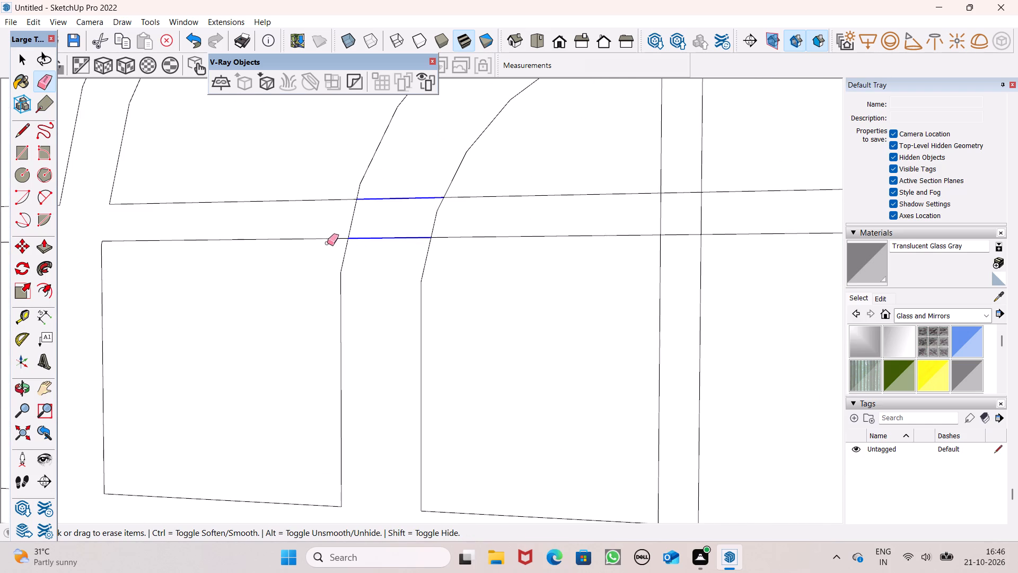
left_click_drag(334, 217, 322, 229)
scroll(296, 236, "down", 3)
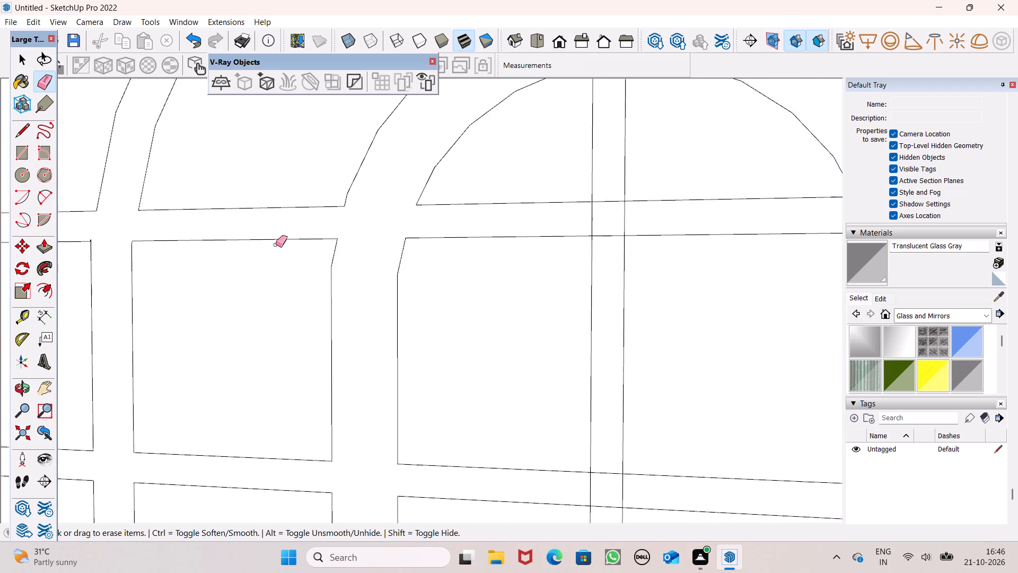
scroll(276, 245, "down", 2)
scroll(342, 182, "down", 4)
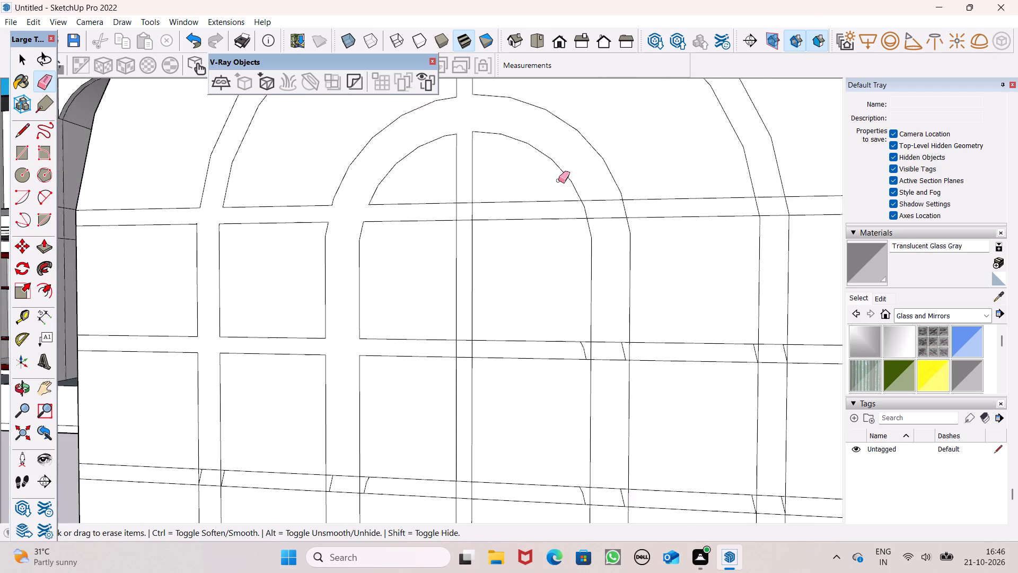
scroll(564, 186, "up", 6)
scroll(447, 216, "up", 6)
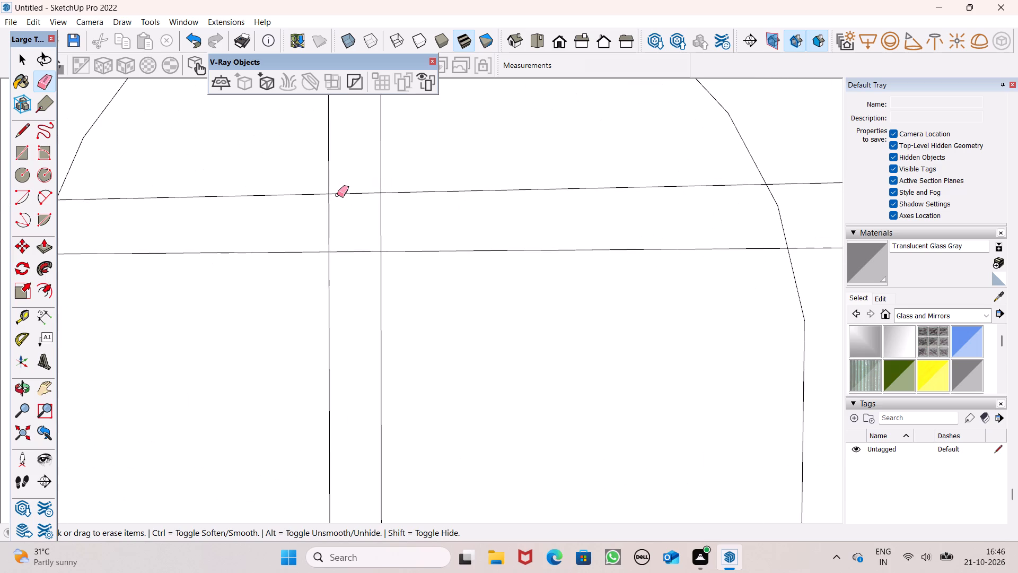
left_click_drag(339, 190, 353, 256)
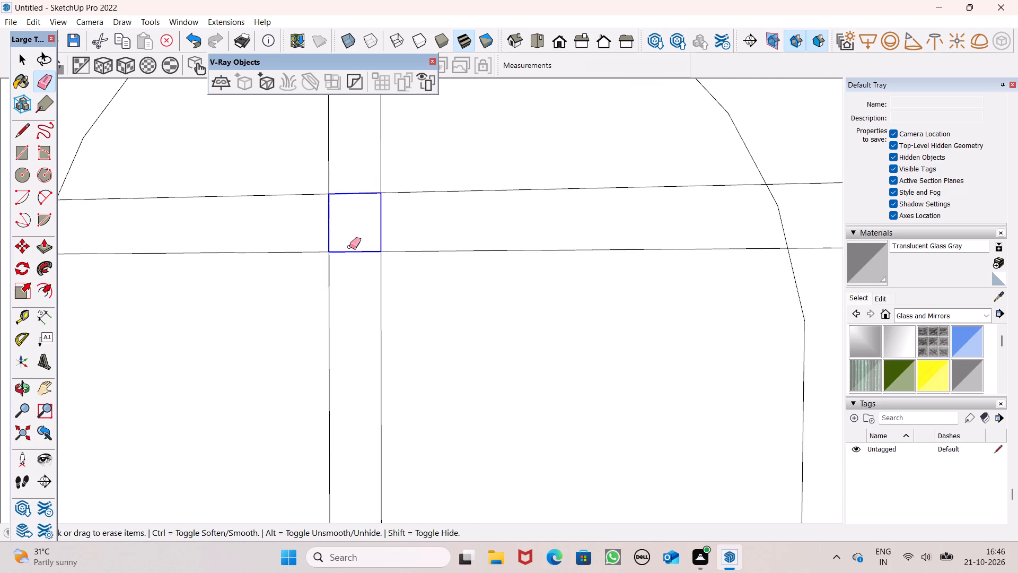
Erase the crossing segments where the topmost band meets the right side of the central panel's border.
scroll(324, 199, "down", 12)
scroll(465, 194, "up", 6)
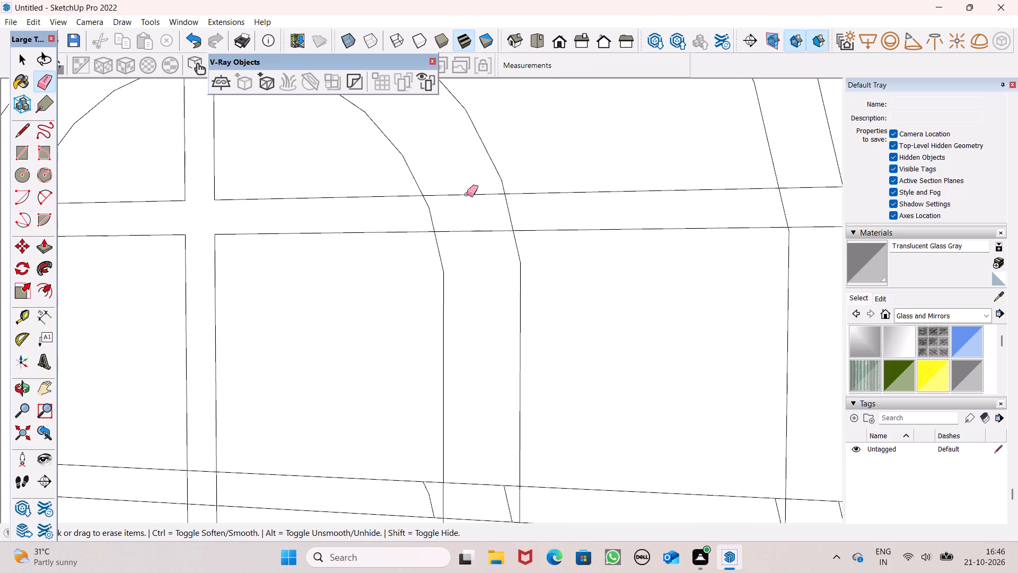
left_click(466, 193)
left_click_drag(463, 207, 459, 231)
left_click_drag(458, 236, 455, 241)
left_click_drag(436, 221, 433, 222)
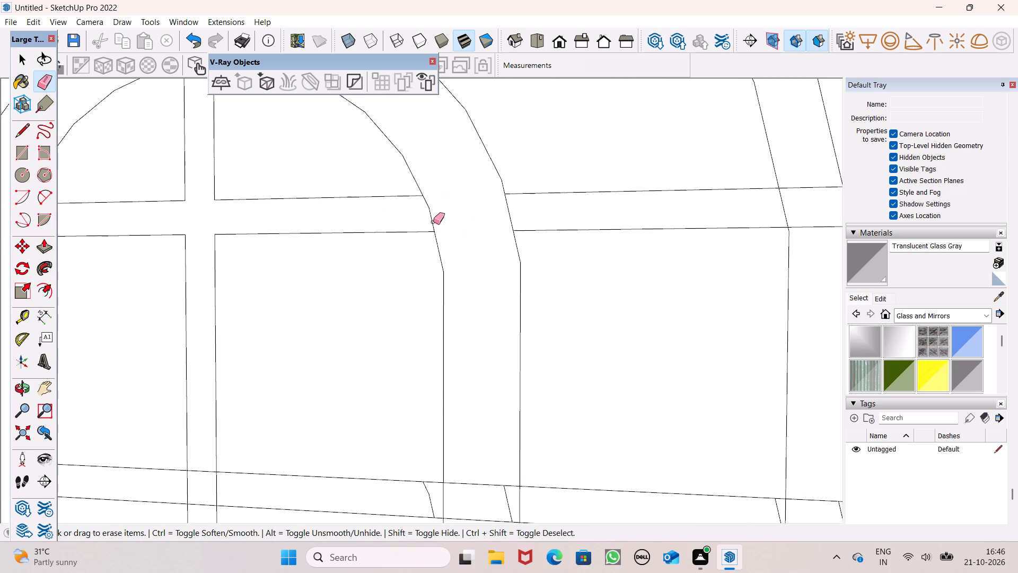
left_click_drag(433, 222, 497, 220)
left_click_drag(522, 220, 467, 219)
Erase the crossing segments where the topmost band meets the right side of the outer border, including the short leftover stub.
scroll(432, 206, "down", 8)
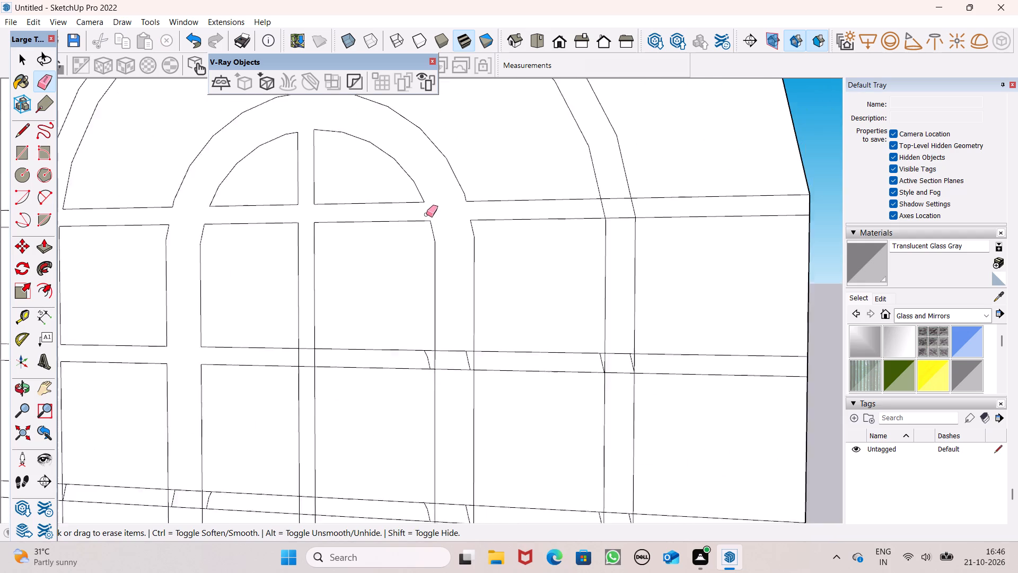
scroll(426, 214, "down", 6)
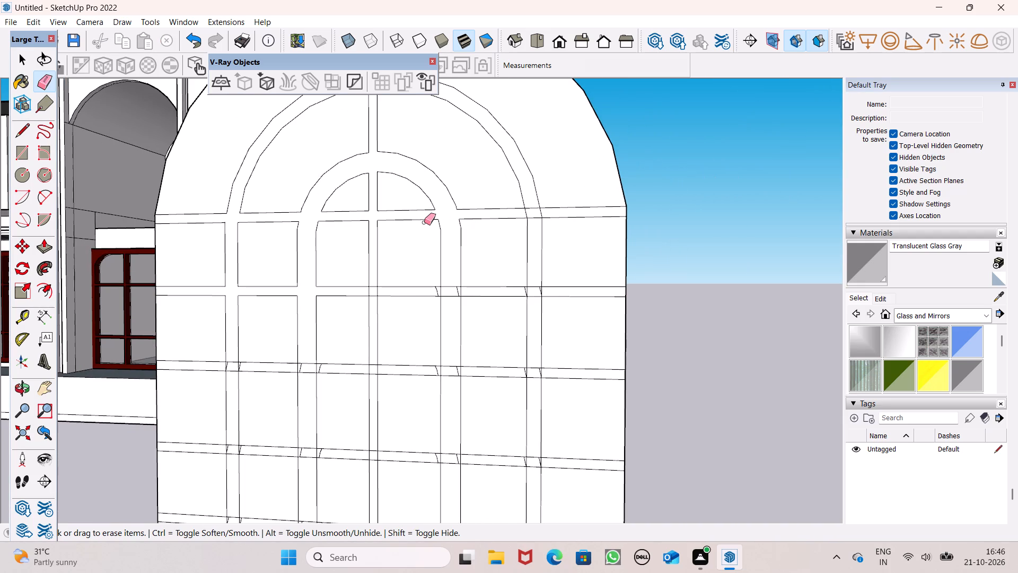
scroll(423, 222, "down", 1)
scroll(442, 232, "up", 5)
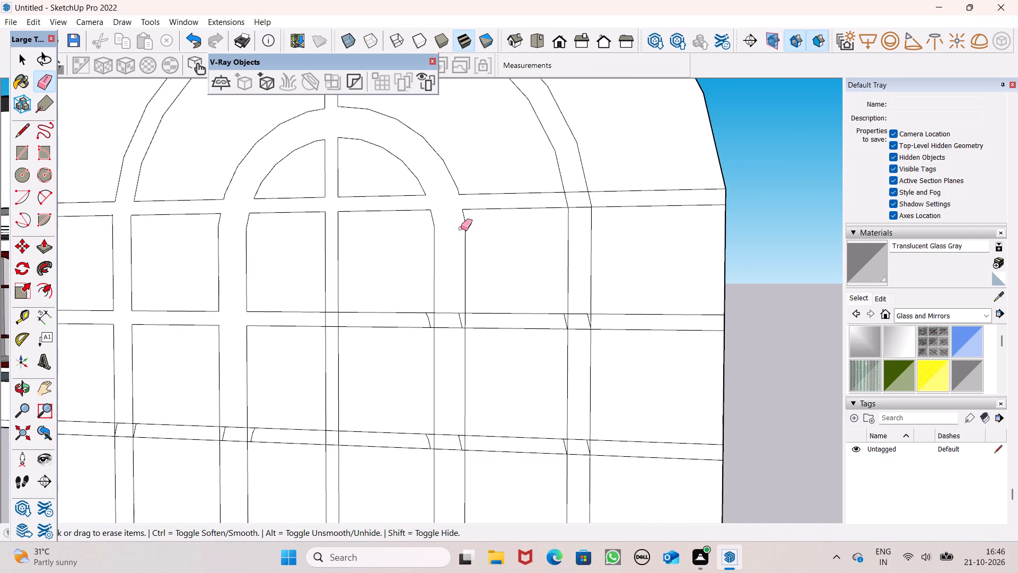
scroll(547, 205, "up", 6)
scroll(662, 201, "up", 4)
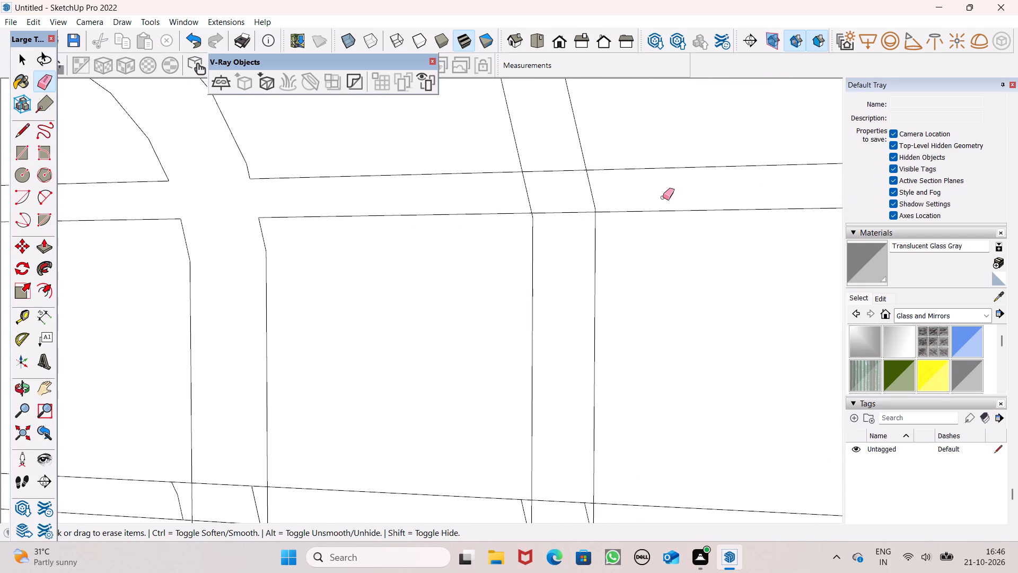
left_click_drag(565, 166, 529, 204)
left_click_drag(532, 202, 570, 219)
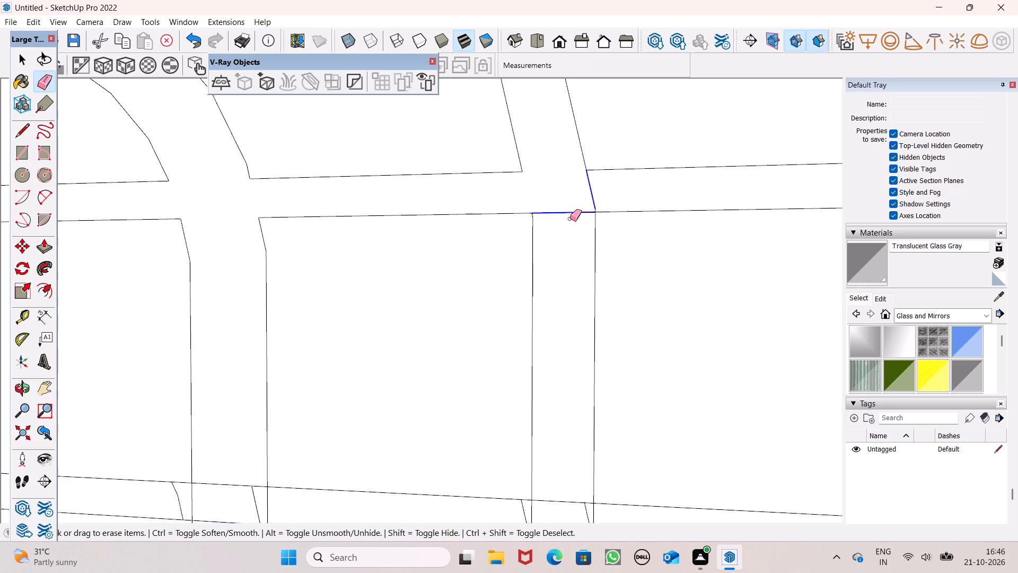
left_click_drag(570, 219, 570, 220)
scroll(525, 178, "down", 4)
scroll(576, 207, "down", 4)
scroll(579, 218, "up", 5)
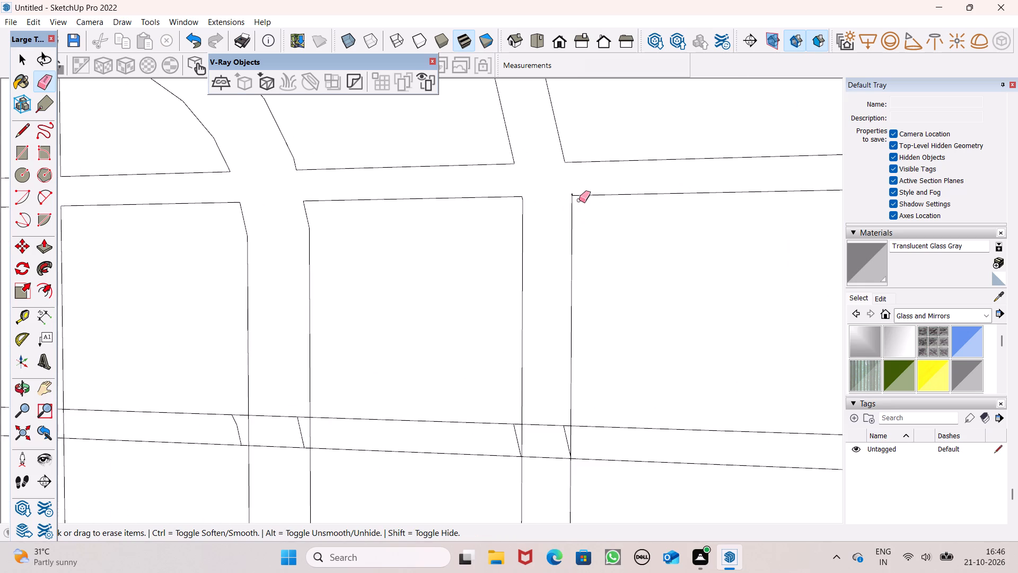
scroll(579, 200, "up", 15)
scroll(563, 187, "up", 6)
left_click(561, 177)
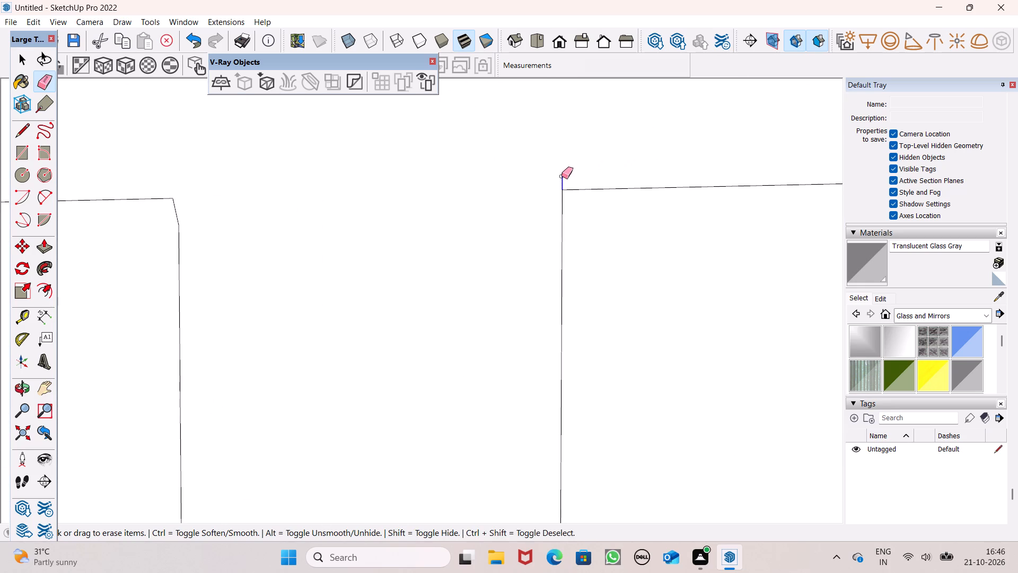
Erase the crossing and slanted segments where the second band from the top meets the right side of the outer border.
scroll(628, 147, "down", 4)
scroll(629, 166, "up", 1)
scroll(629, 171, "down", 8)
scroll(509, 219, "down", 13)
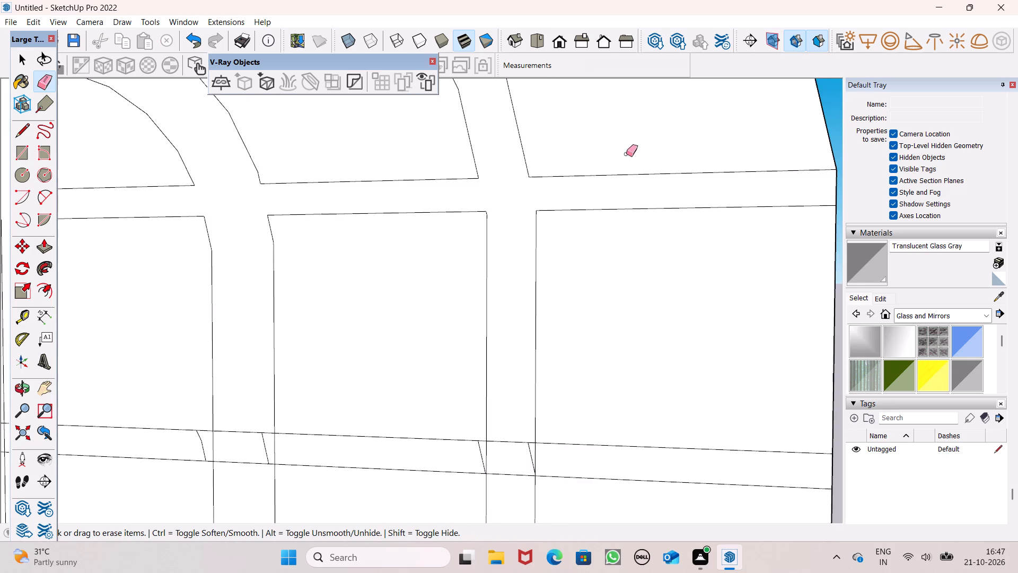
scroll(652, 143, "down", 6)
scroll(670, 229, "down", 2)
scroll(628, 336, "up", 6)
scroll(576, 300, "up", 2)
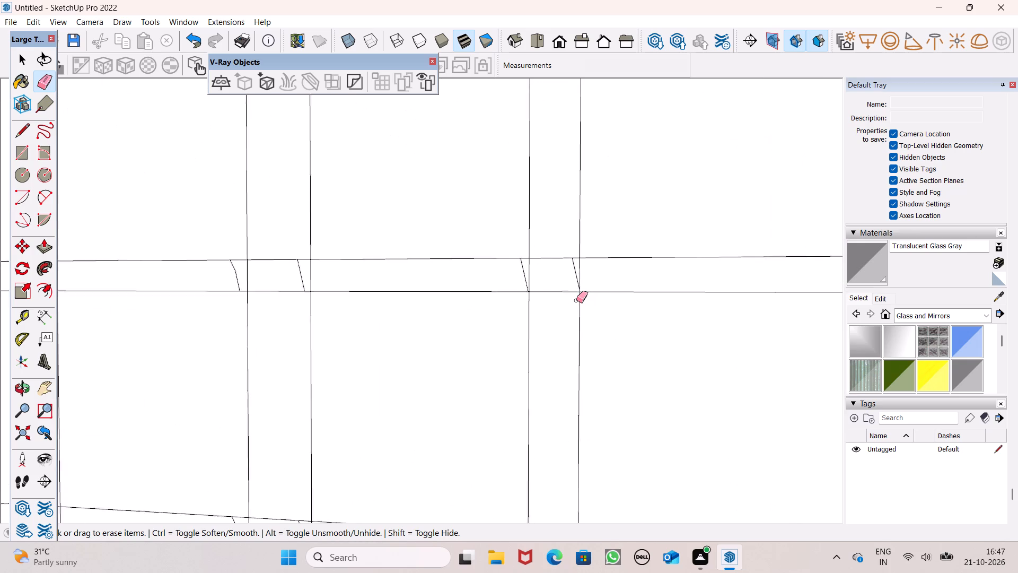
scroll(576, 300, "up", 5)
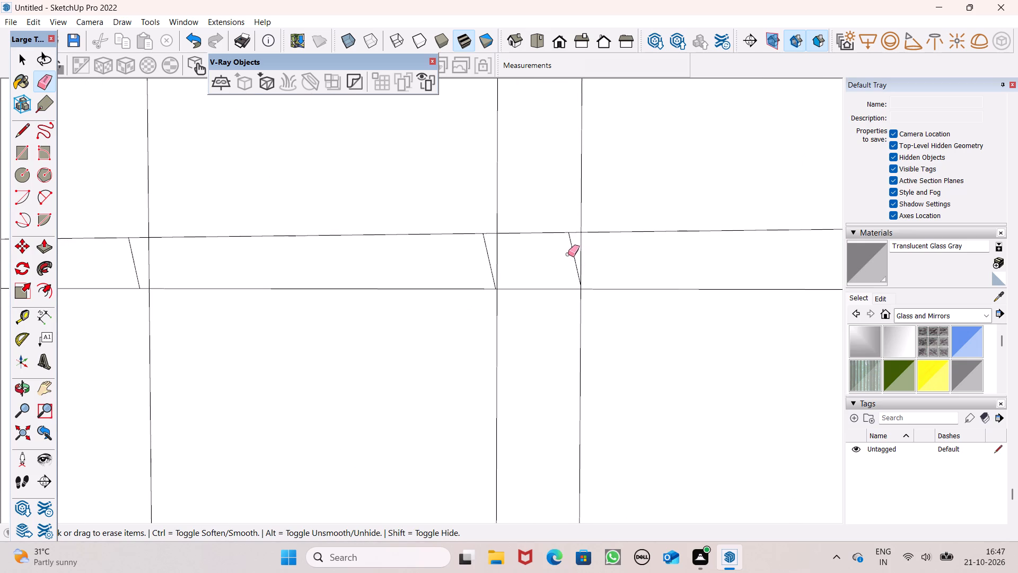
scroll(554, 295, "up", 4)
left_click_drag(440, 242, 454, 237)
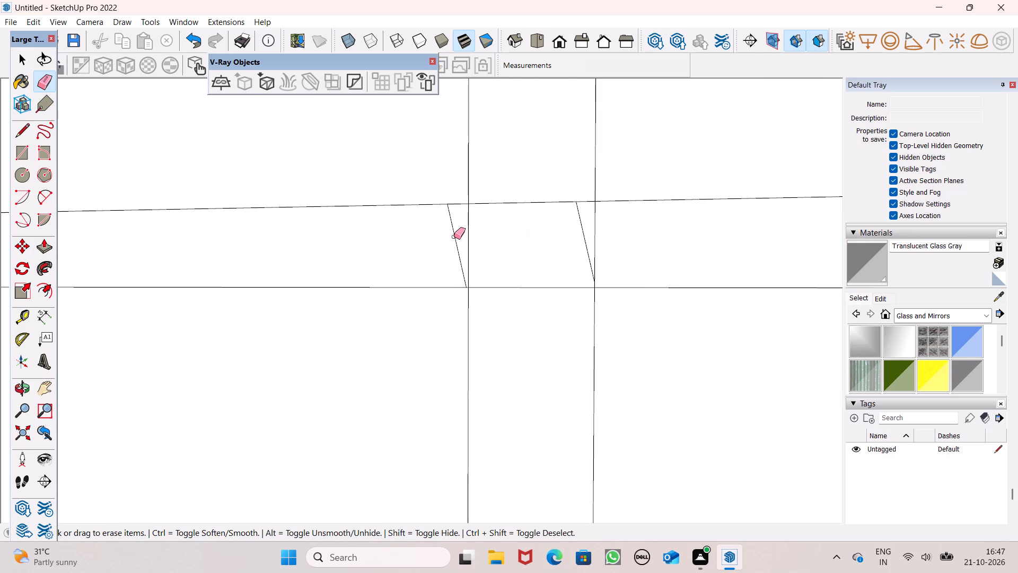
left_click_drag(454, 237, 454, 236)
left_click_drag(587, 222, 580, 236)
left_click_drag(580, 236, 473, 257)
left_click(516, 208)
left_click_drag(516, 188, 542, 261)
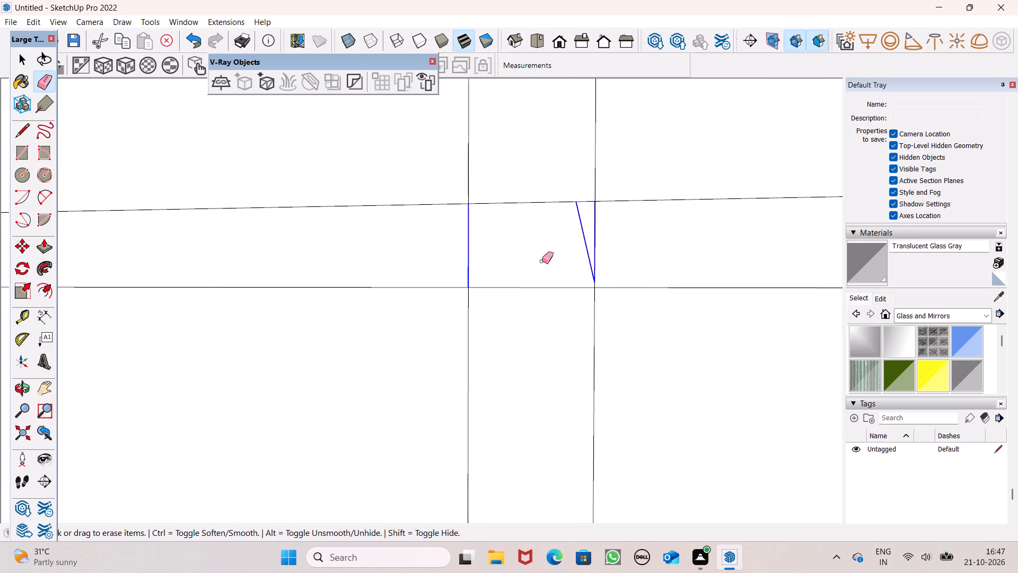
left_click_drag(542, 261, 530, 238)
left_click_drag(533, 192, 538, 227)
Erase the crossing and slanted segments where the second band meets the right side of the central panel's border.
scroll(523, 219, "down", 6)
scroll(400, 194, "down", 6)
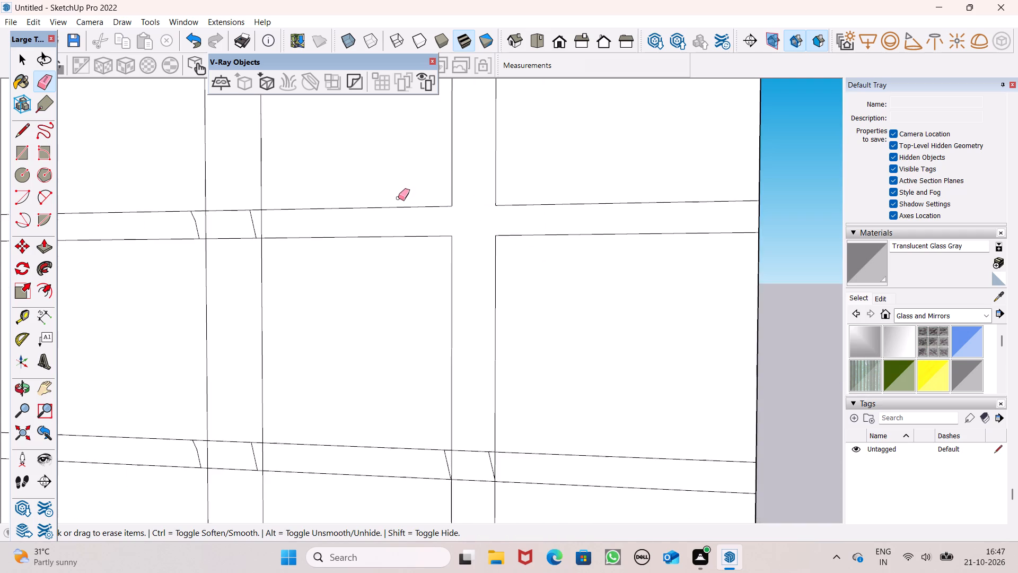
scroll(398, 199, "down", 6)
scroll(314, 238, "up", 6)
scroll(284, 205, "up", 6)
left_click_drag(283, 202, 283, 198)
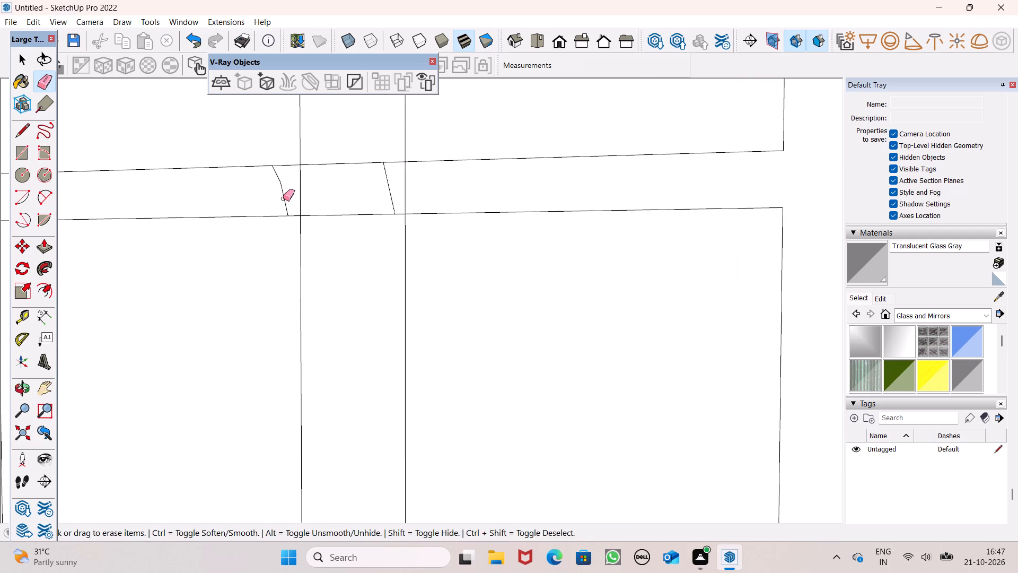
left_click_drag(283, 198, 284, 197)
left_click(285, 196)
left_click_drag(303, 192, 349, 193)
left_click_drag(380, 189, 381, 157)
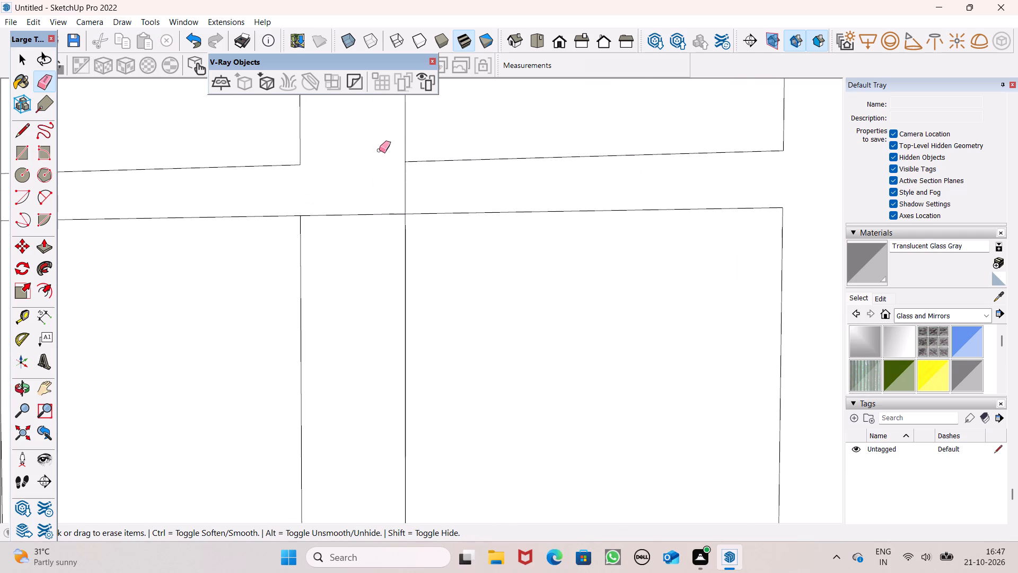
left_click_drag(379, 150, 398, 195)
left_click_drag(403, 185, 392, 189)
Erase the crossing segments where the second band from the top meets the central vertical strip.
scroll(615, 167, "down", 6)
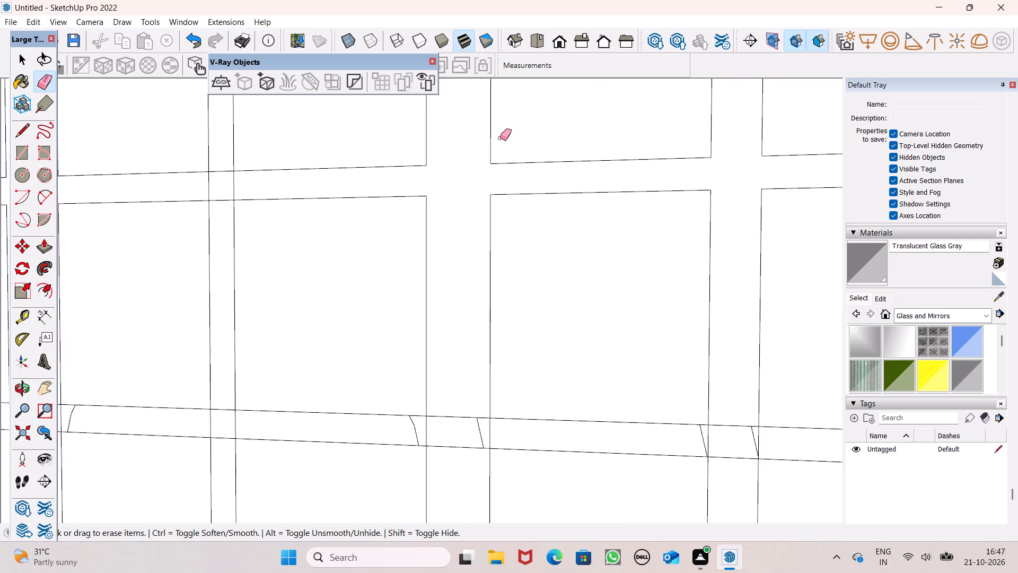
scroll(500, 138, "down", 5)
scroll(498, 237, "down", 9)
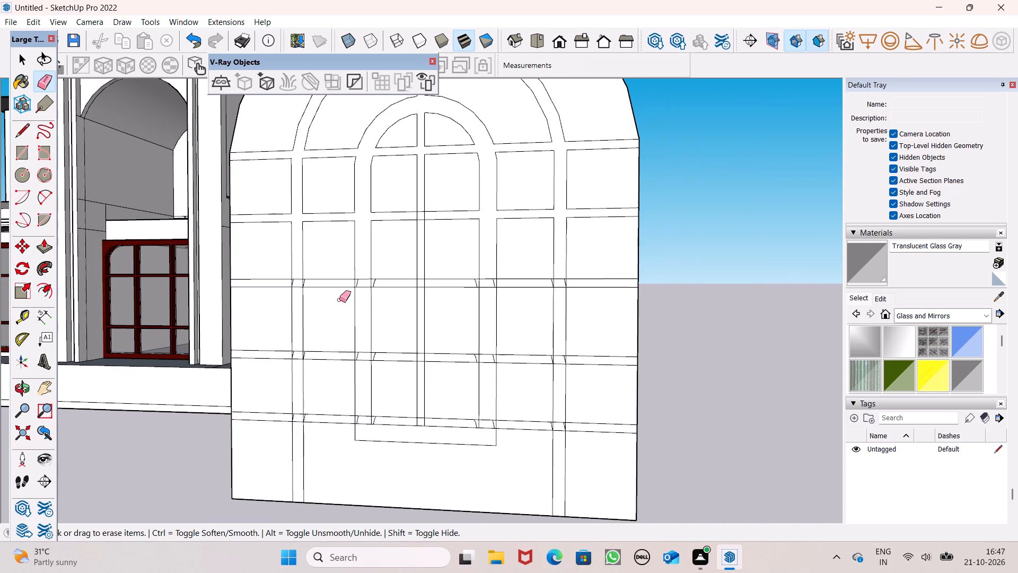
scroll(400, 203, "up", 6)
scroll(448, 215, "up", 7)
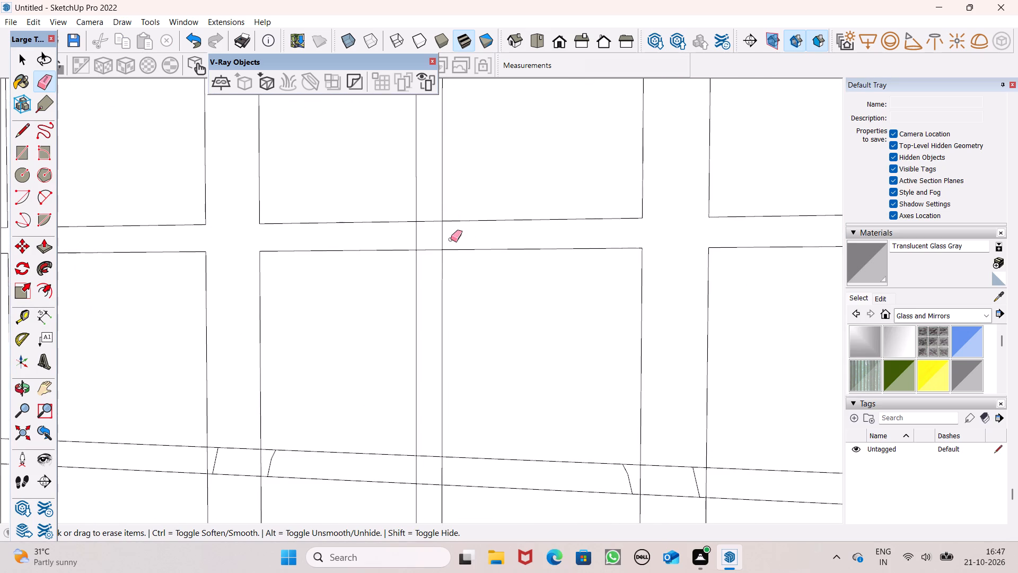
left_click_drag(451, 240, 424, 260)
scroll(437, 220, "down", 7)
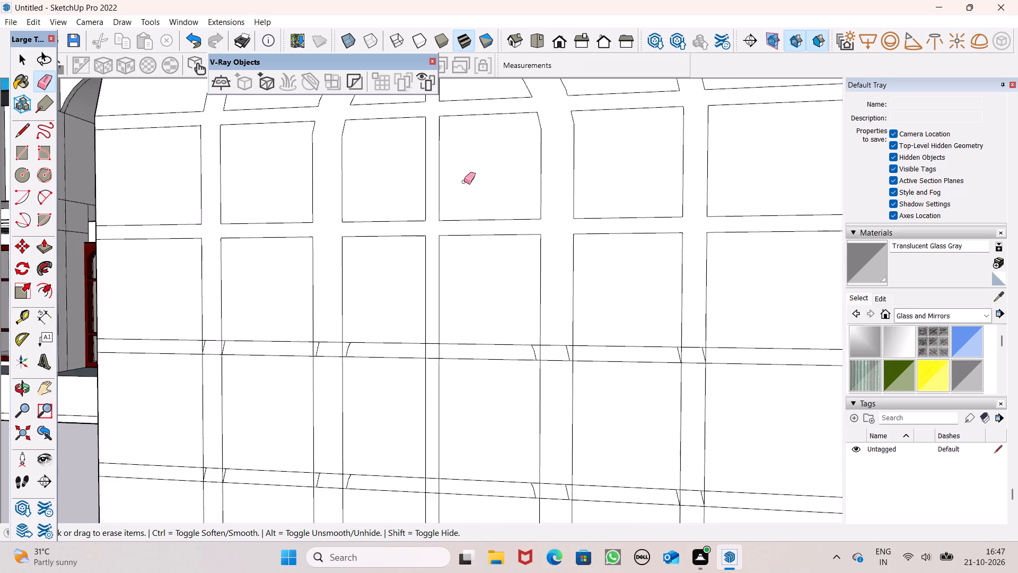
Erase the crossing and slanted segments where the third band from the top meets the left side of the outer border.
scroll(464, 181, "down", 13)
scroll(441, 270, "up", 6)
scroll(303, 273, "up", 4)
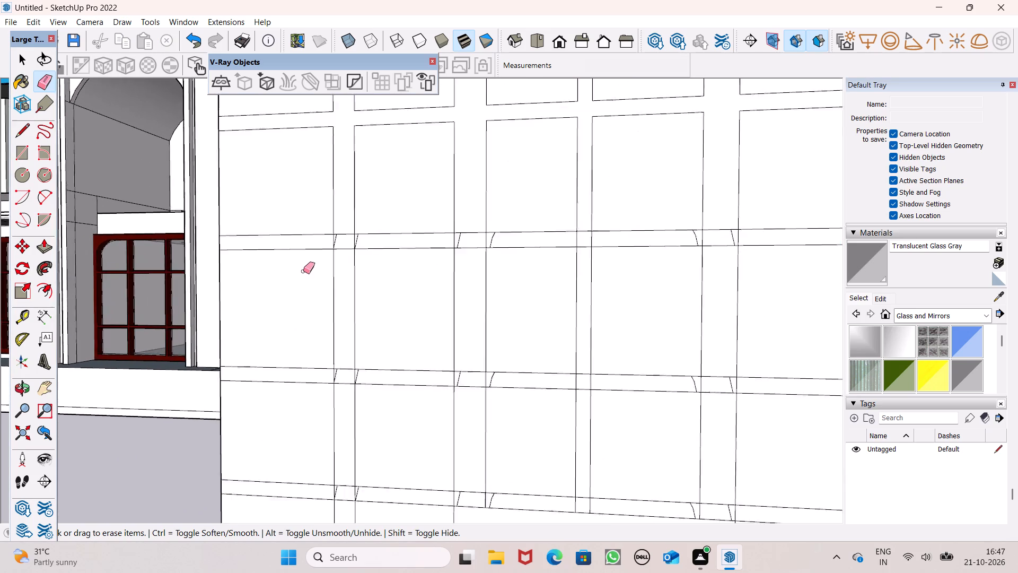
scroll(303, 271, "up", 4)
scroll(382, 232, "up", 7)
left_click_drag(354, 227, 361, 238)
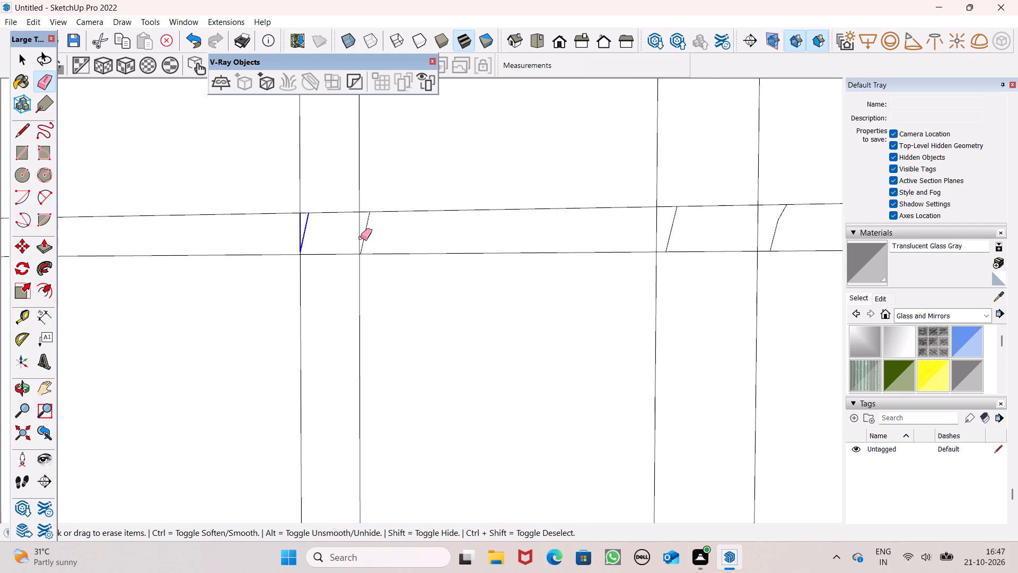
left_click_drag(361, 238, 336, 214)
left_click_drag(334, 201, 289, 233)
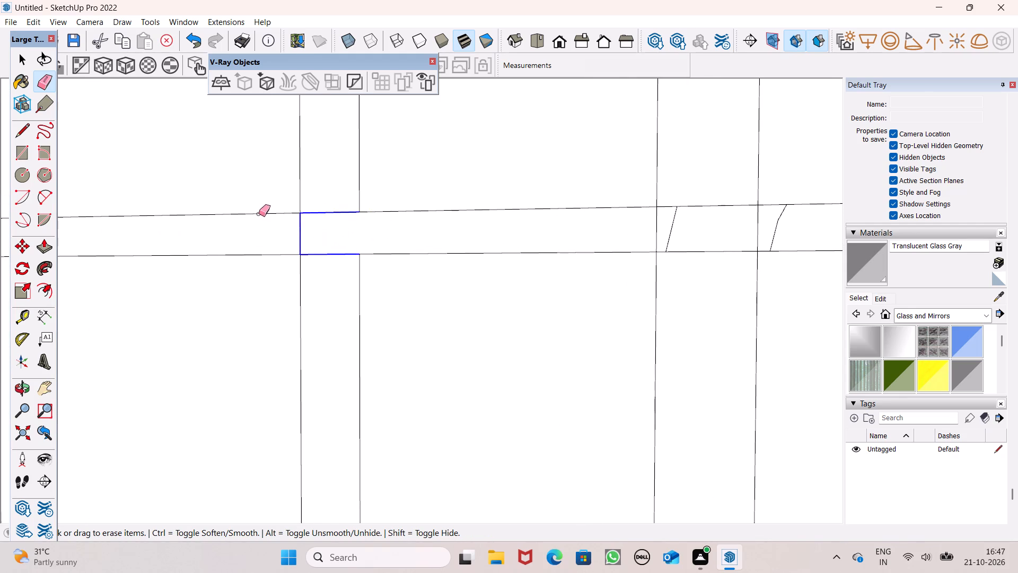
Erase the crossing and slanted segments where the third band meets the left side of the central panel's border, including the leftover stubs.
scroll(257, 214, "down", 11)
scroll(434, 205, "up", 9)
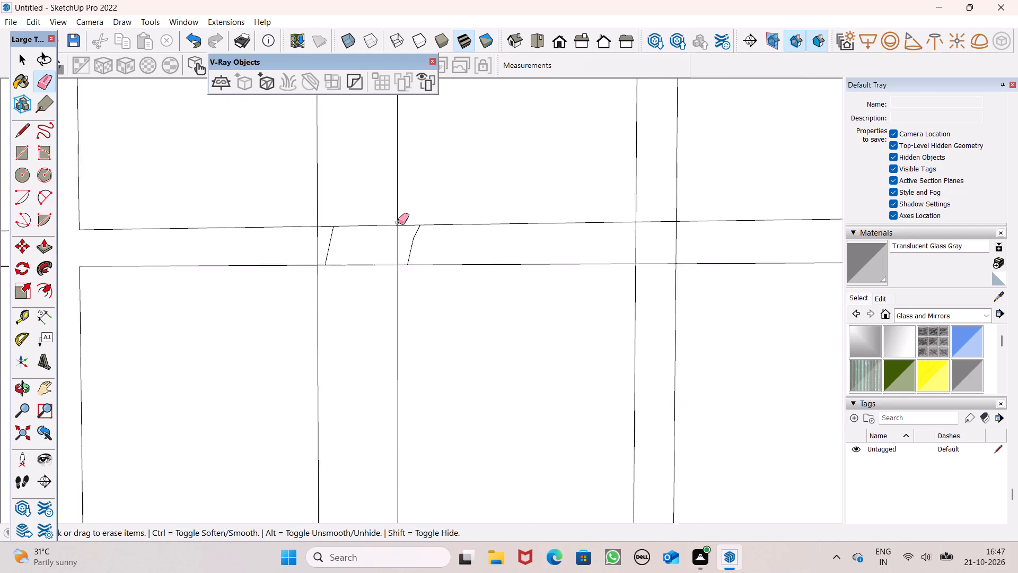
scroll(398, 222, "up", 2)
left_click_drag(365, 224, 338, 297)
left_click_drag(294, 255, 353, 250)
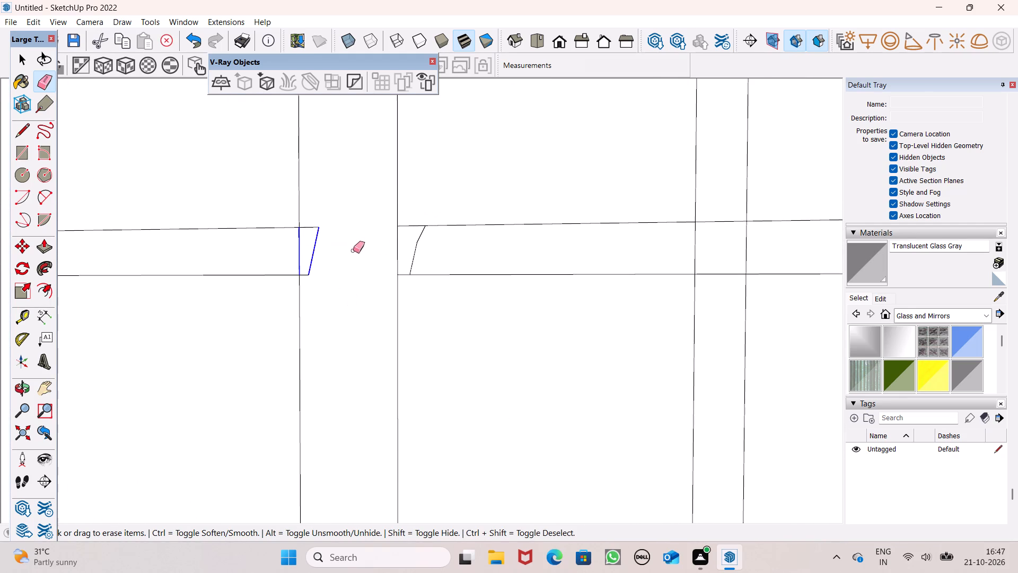
left_click_drag(353, 250, 424, 249)
scroll(197, 245, "down", 5)
scroll(236, 249, "up", 3)
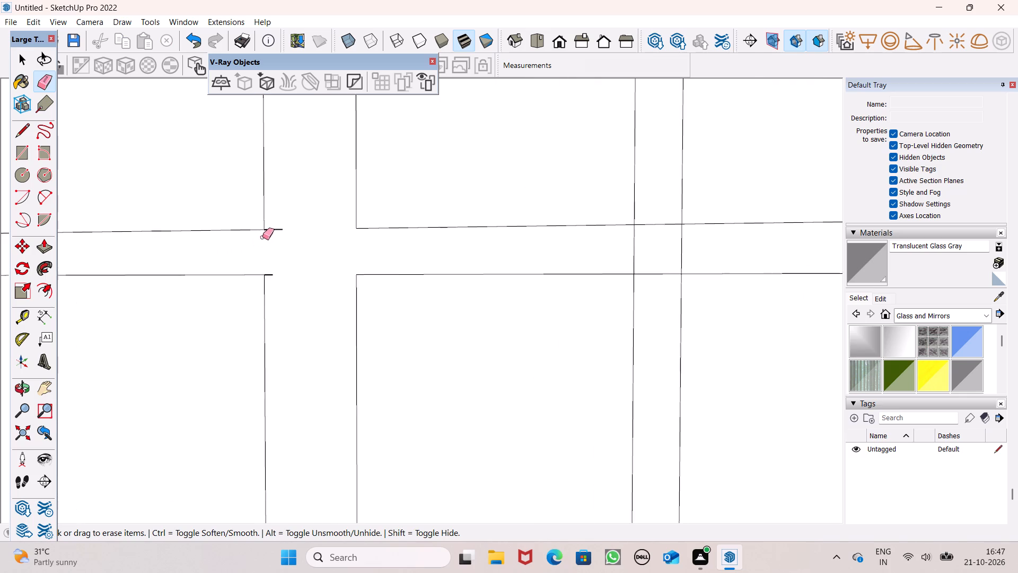
scroll(262, 237, "up", 2)
left_click_drag(271, 228, 274, 235)
left_click_drag(276, 264, 271, 280)
Erase the crossing segments where the third band from the top meets the central vertical strip.
scroll(272, 218, "down", 7)
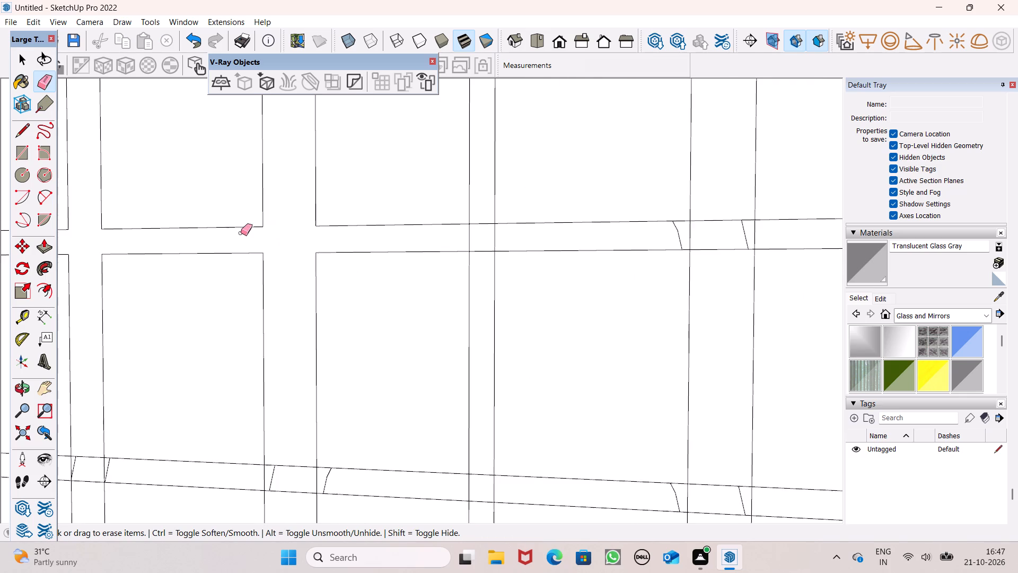
scroll(240, 236, "down", 2)
scroll(546, 245, "up", 5)
scroll(411, 231, "up", 3)
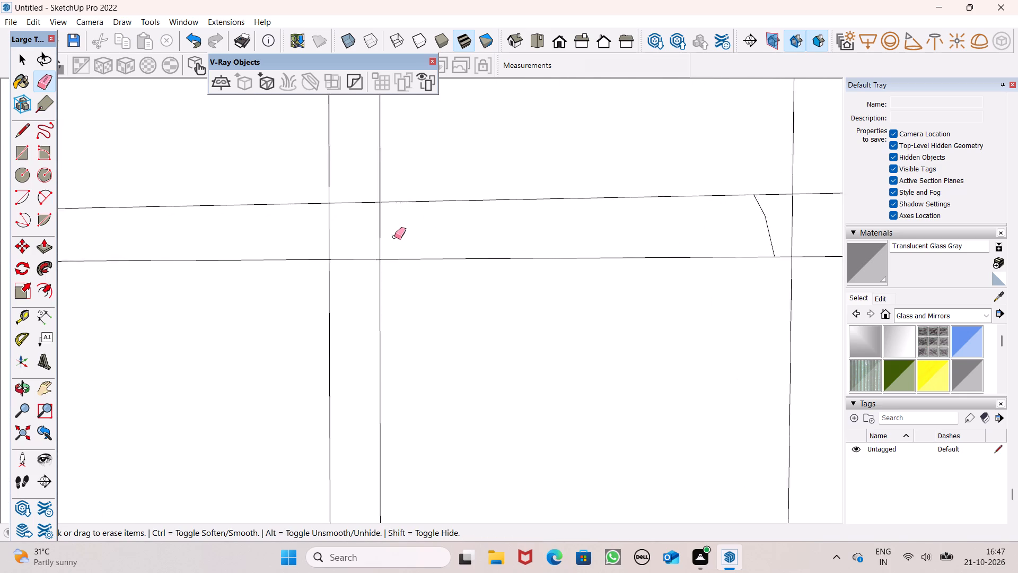
scroll(394, 237, "up", 4)
left_click_drag(344, 181, 292, 232)
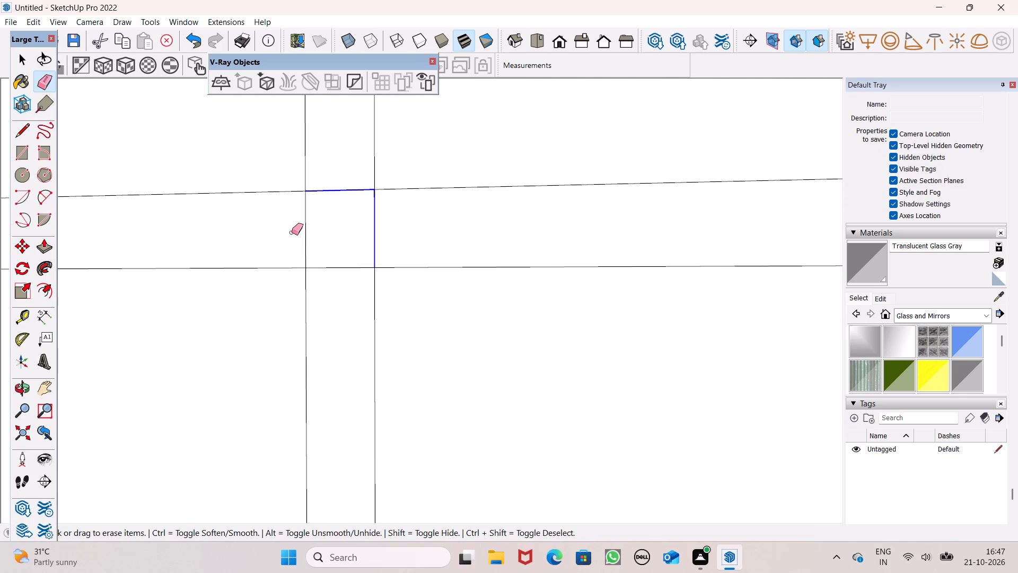
left_click_drag(292, 232, 340, 278)
Erase the crossing and slanted segments where the third band meets the right side of the central panel's border.
scroll(280, 211, "down", 7)
scroll(148, 227, "down", 5)
scroll(359, 219, "up", 3)
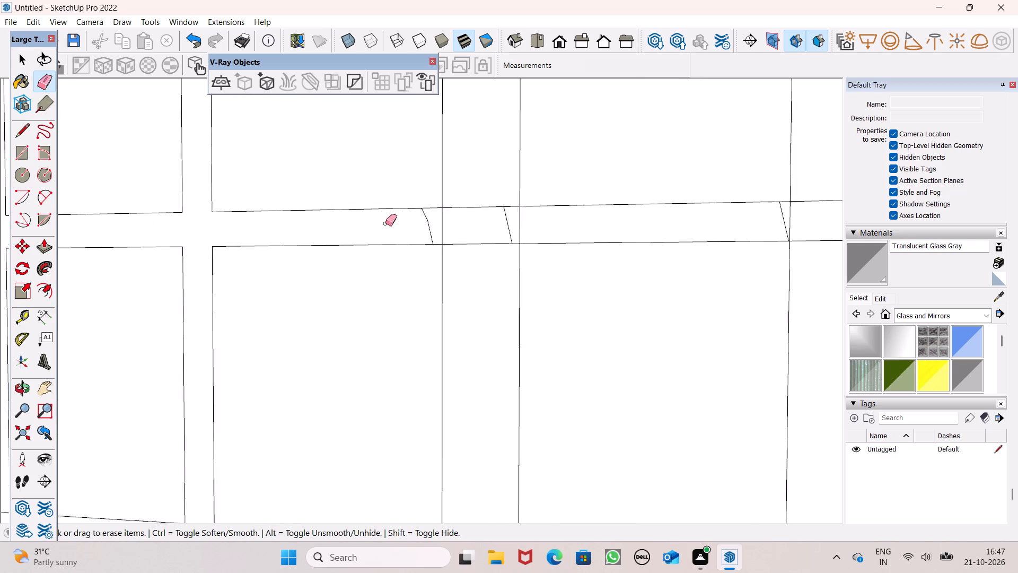
scroll(385, 223, "up", 4)
left_click_drag(454, 216, 431, 233)
left_click_drag(578, 222, 561, 223)
left_click_drag(546, 194, 547, 264)
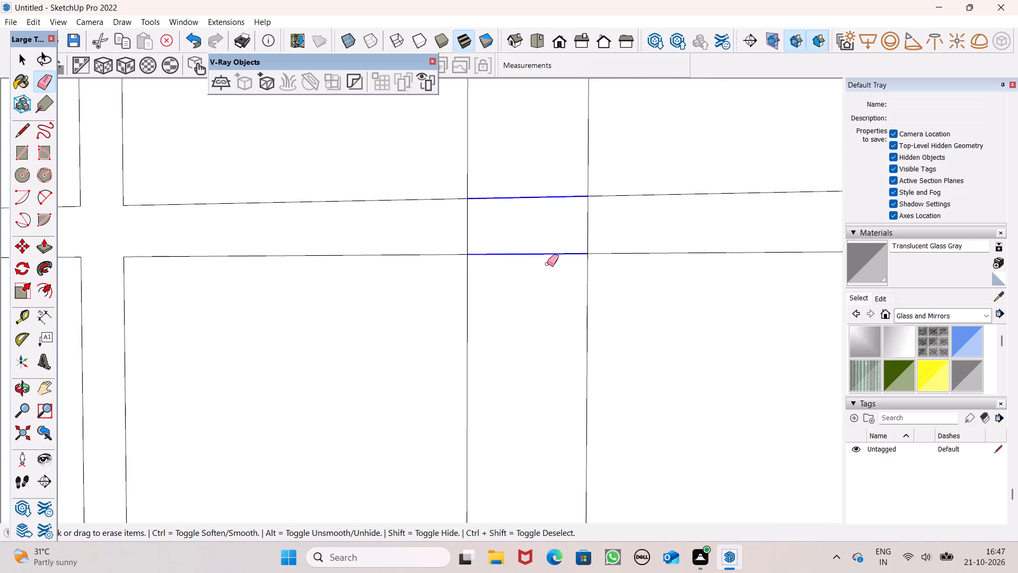
left_click_drag(547, 264, 533, 268)
left_click_drag(442, 219, 499, 222)
left_click_drag(590, 216, 518, 210)
Erase the crossing and slanted segments where the third band from the top meets the right side of the outer border.
scroll(280, 216, "down", 7)
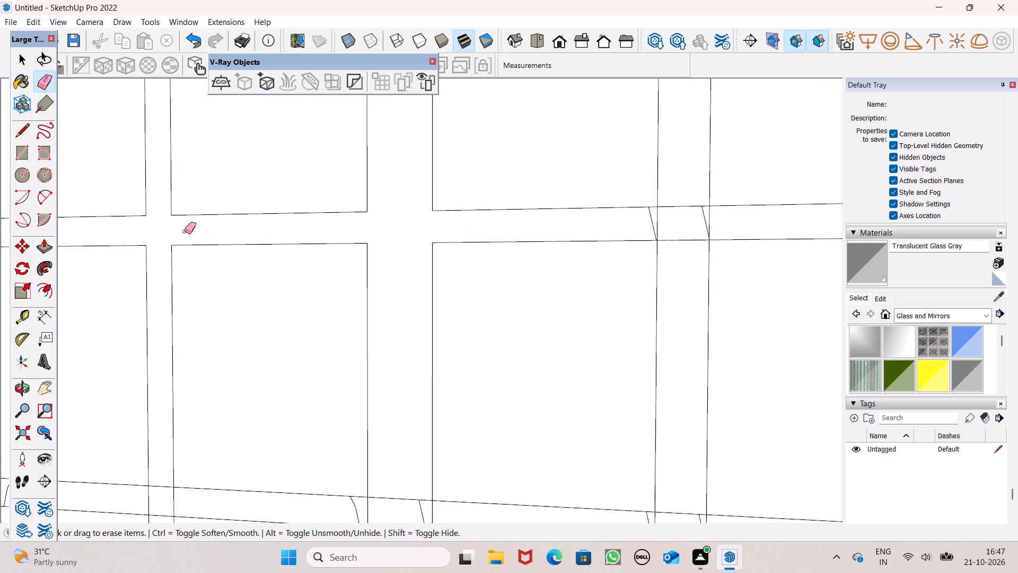
scroll(183, 234, "down", 5)
scroll(454, 232, "up", 6)
scroll(516, 228, "up", 8)
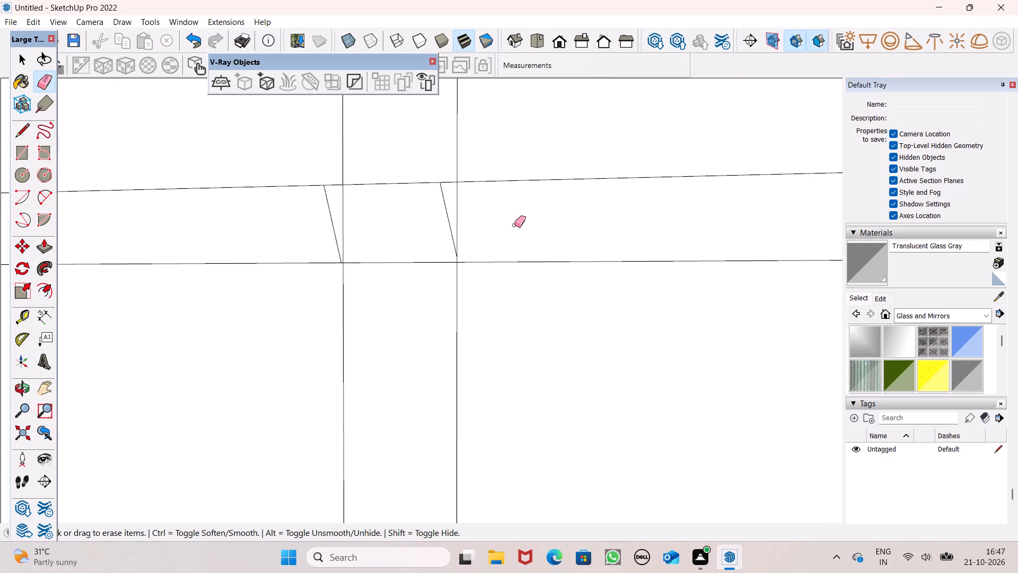
scroll(451, 225, "up", 2)
left_click_drag(442, 217, 448, 204)
left_click_drag(423, 169, 420, 176)
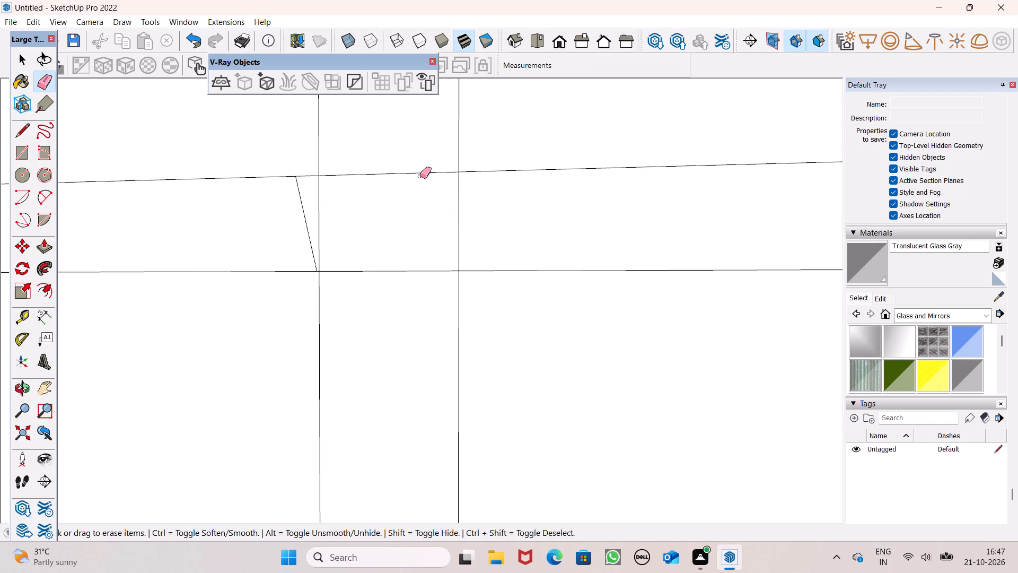
left_click_drag(420, 176, 417, 185)
left_click_drag(309, 213, 315, 213)
left_click_drag(316, 213, 300, 225)
left_click_drag(353, 254, 366, 272)
left_click_drag(522, 227, 444, 223)
Erase the crossing and slanted segments where the fourth band meets the left side of the outer border, including the short leftover stub.
scroll(401, 199, "down", 14)
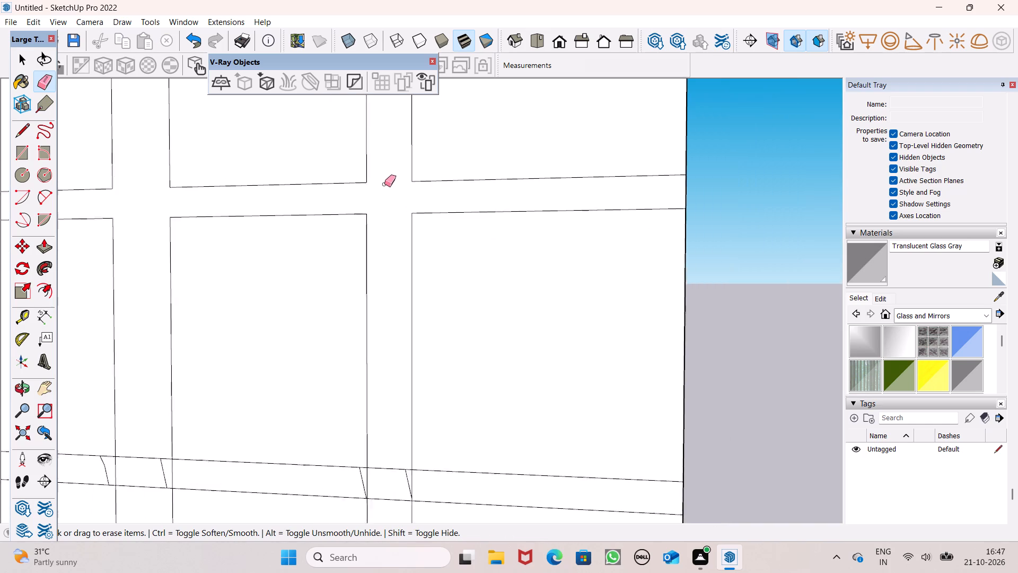
scroll(384, 184, "down", 1)
scroll(514, 177, "down", 10)
scroll(103, 310, "up", 5)
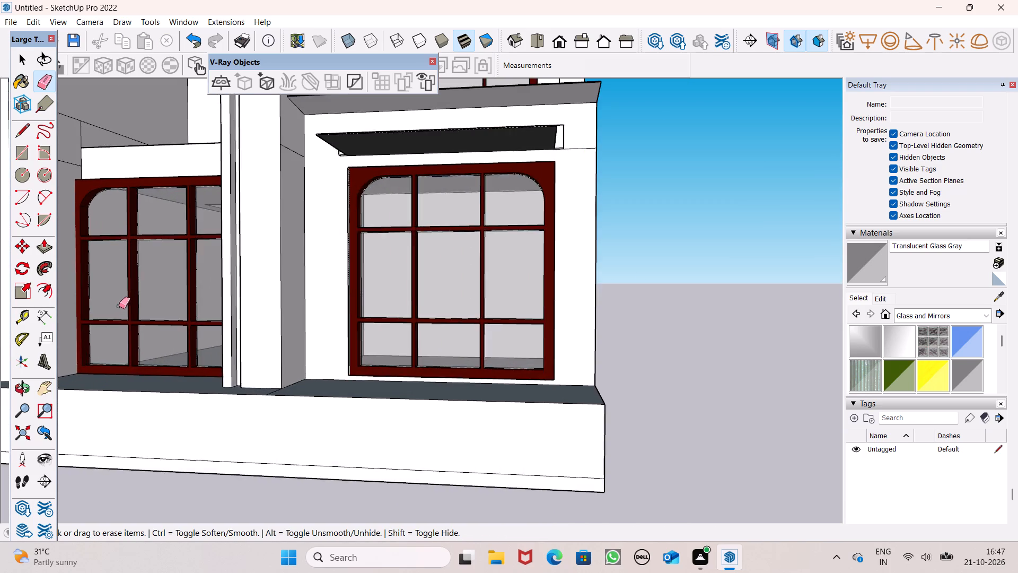
scroll(133, 289, "down", 4)
scroll(198, 255, "down", 5)
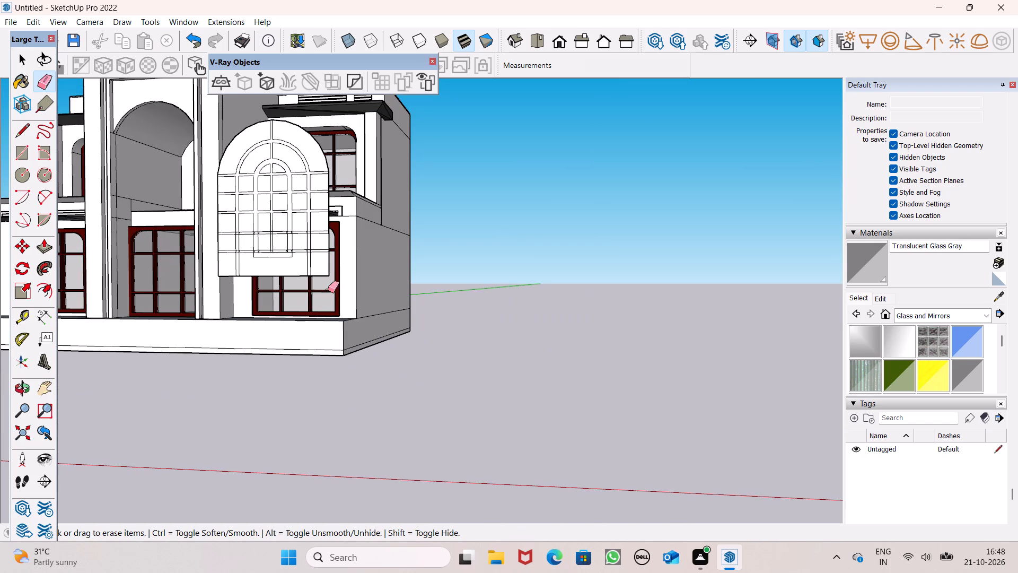
scroll(243, 246, "up", 2)
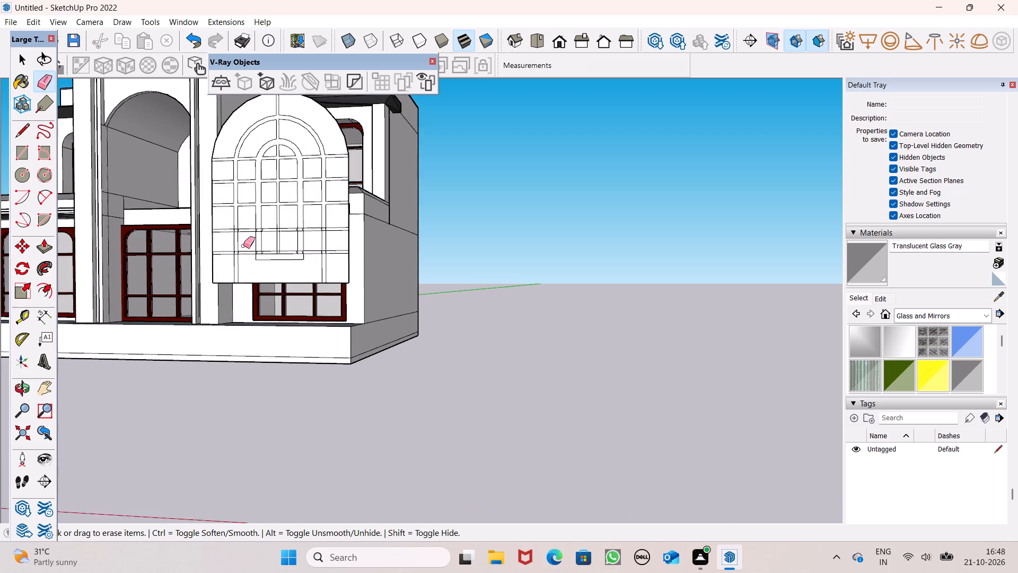
scroll(243, 246, "up", 17)
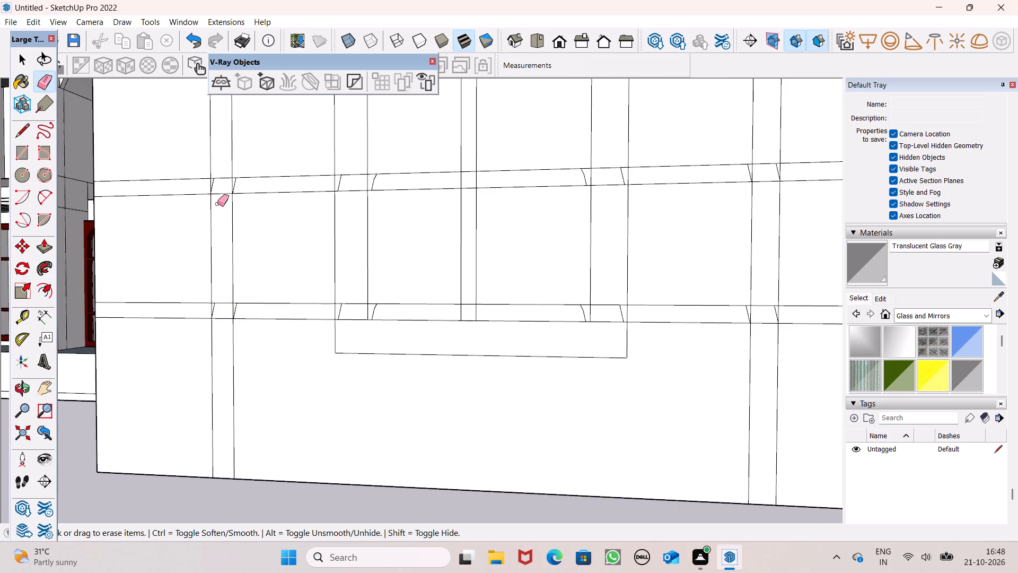
scroll(217, 204, "up", 7)
left_click_drag(211, 176, 206, 177)
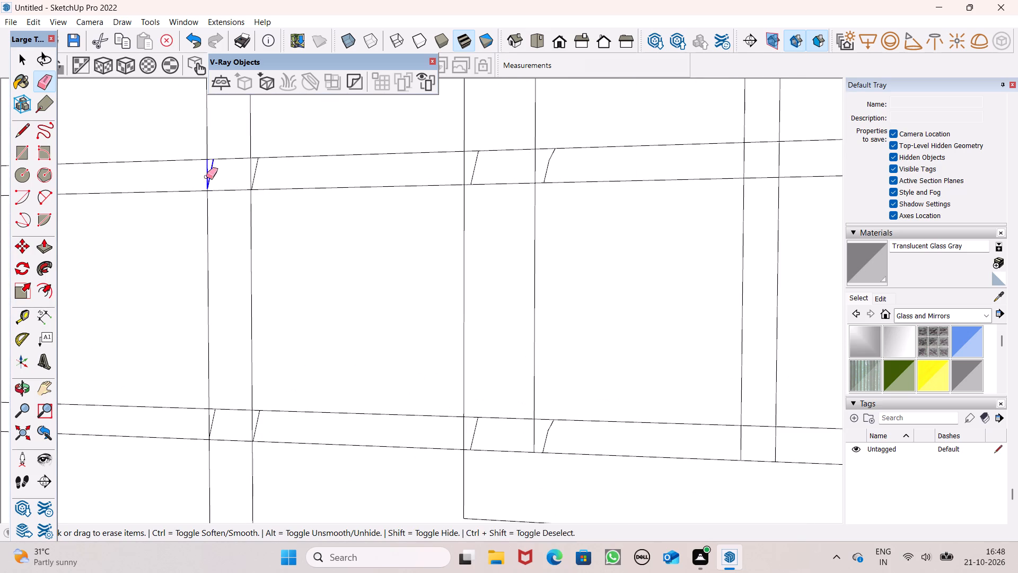
left_click_drag(206, 177, 202, 178)
left_click_drag(252, 173, 257, 177)
left_click_drag(221, 155, 223, 161)
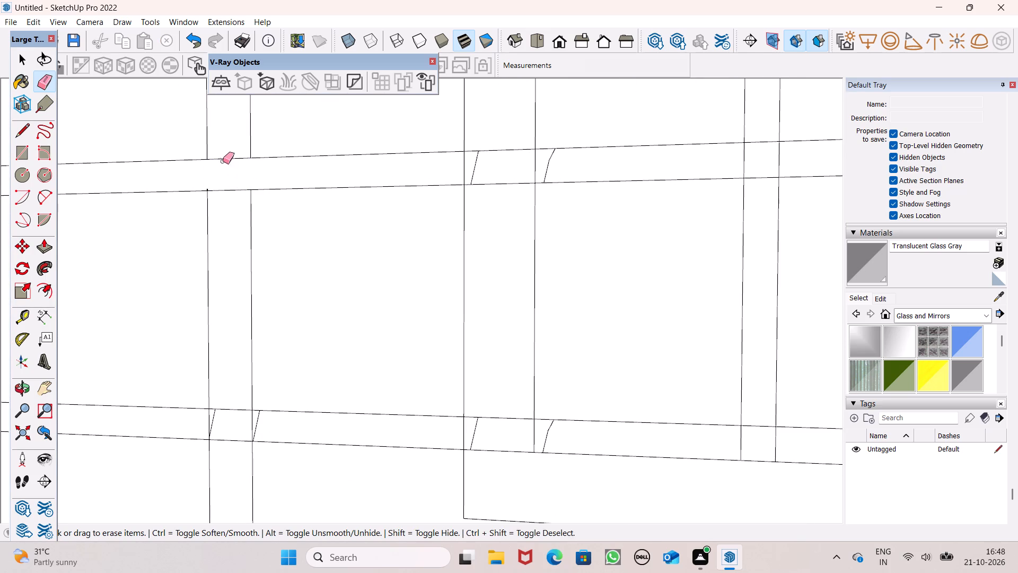
left_click_drag(223, 161, 223, 196)
scroll(211, 189, "up", 14)
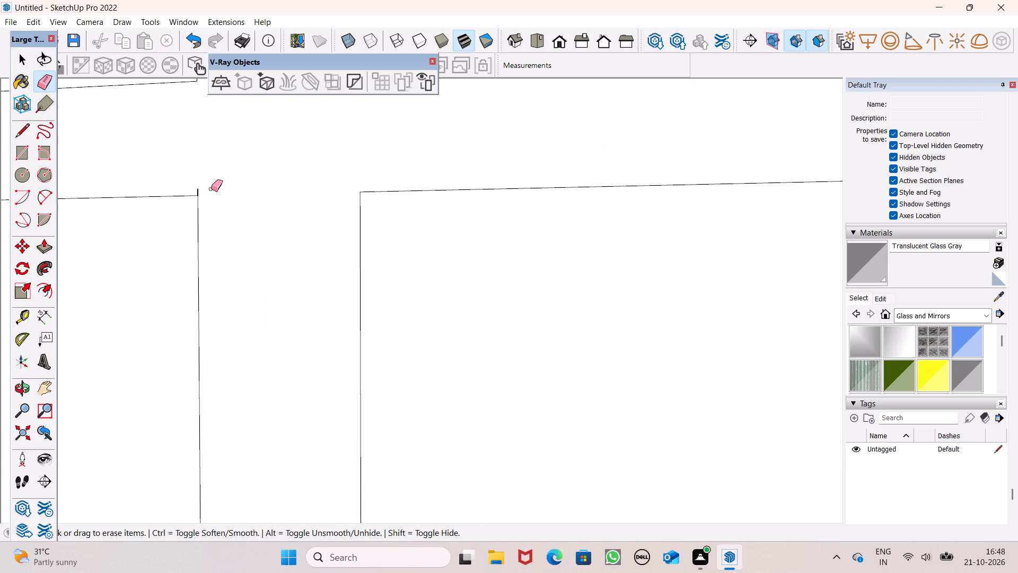
scroll(206, 190, "up", 6)
left_click_drag(194, 193, 182, 186)
Erase the crossing and slanted segments where the fourth band meets the left side of the central panel's border.
scroll(179, 184, "down", 12)
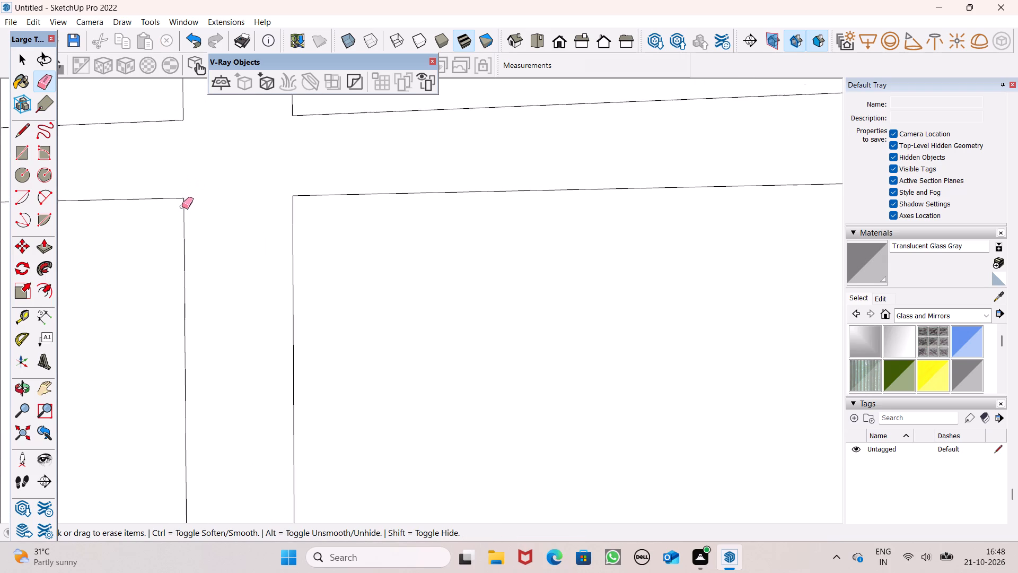
scroll(182, 209, "down", 5)
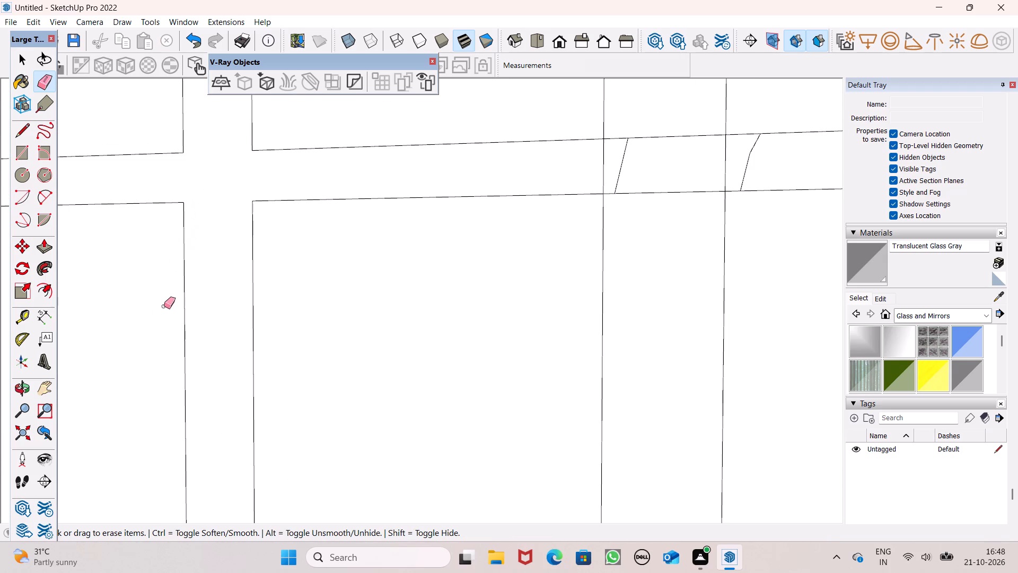
scroll(182, 312, "down", 5)
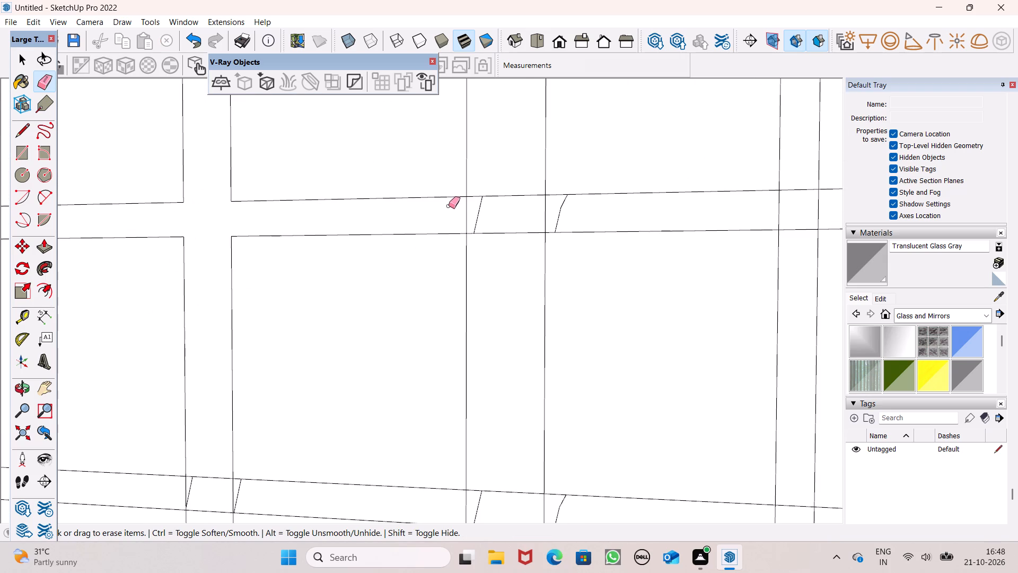
scroll(543, 228, "up", 5)
left_click_drag(530, 218, 529, 218)
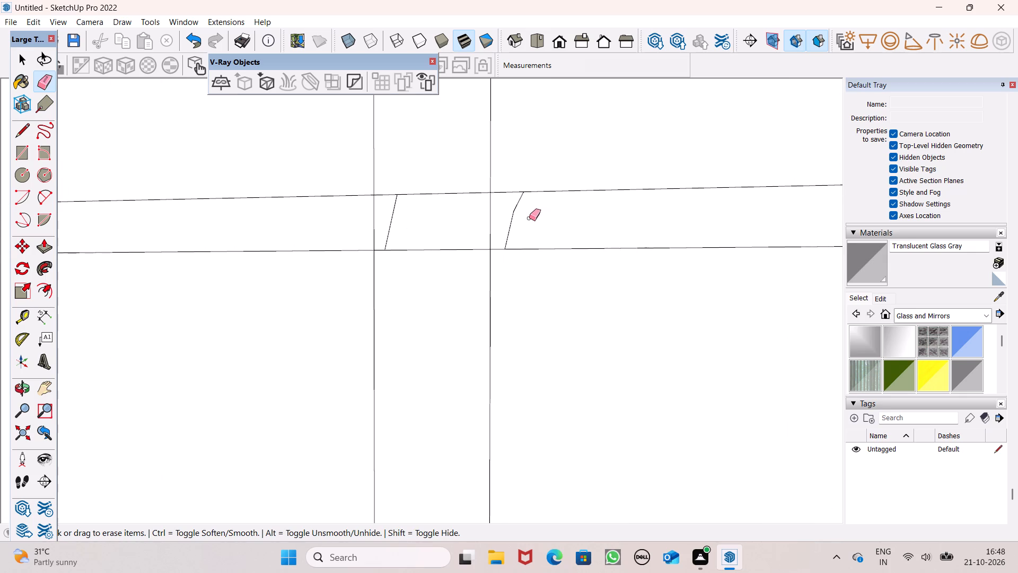
left_click_drag(529, 218, 378, 220)
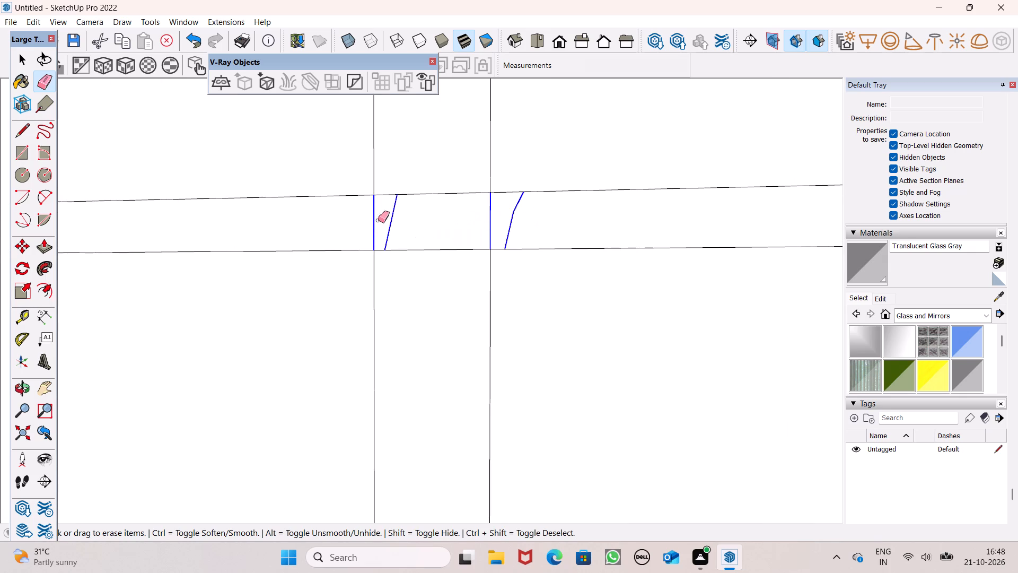
left_click_drag(378, 220, 387, 213)
left_click_drag(401, 177, 413, 256)
Erase the crossing segments where the fourth band from the top meets the central vertical strip.
scroll(381, 231, "down", 6)
scroll(334, 232, "down", 6)
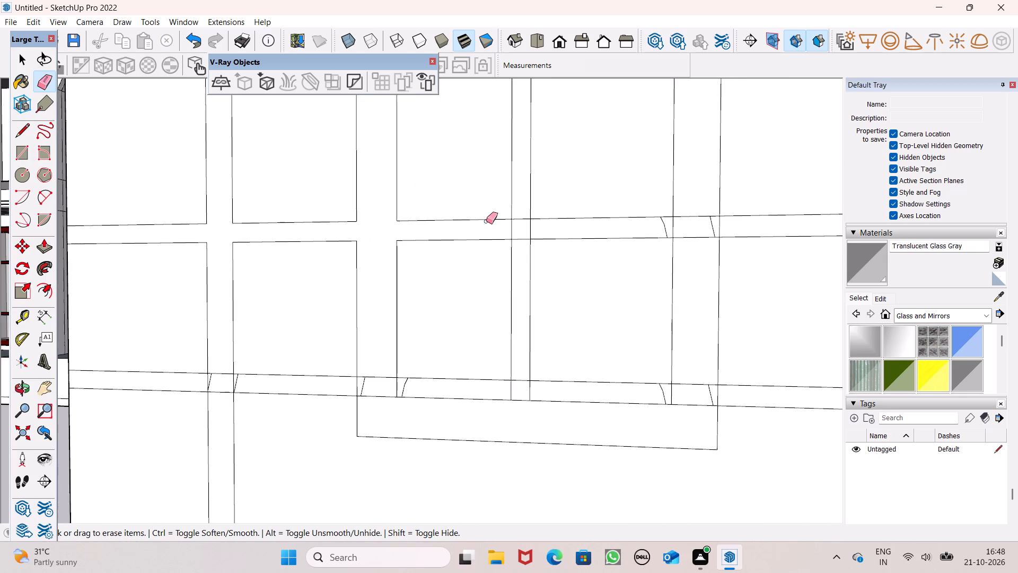
scroll(526, 218, "up", 11)
left_click_drag(480, 199, 539, 238)
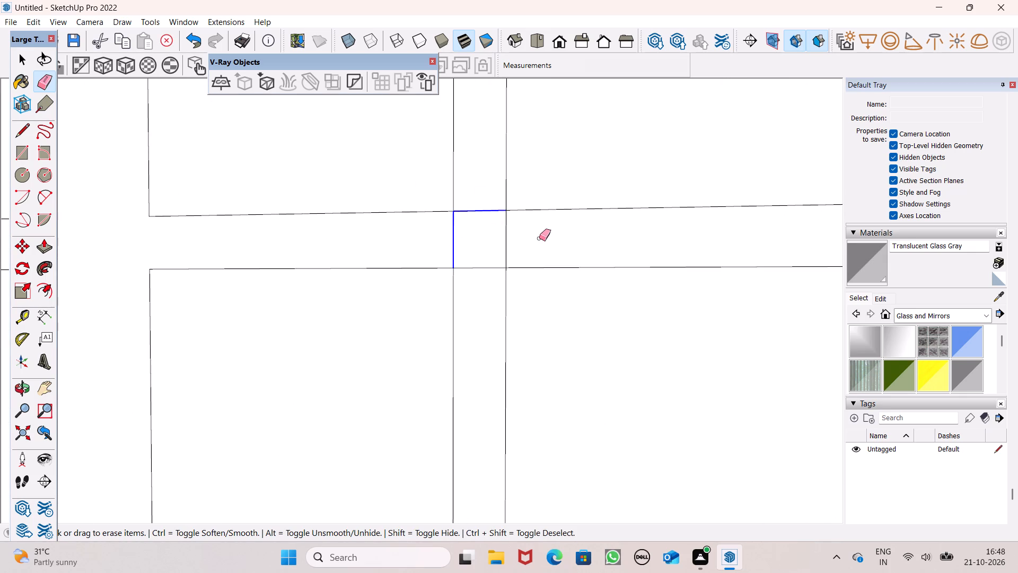
left_click_drag(539, 238, 483, 273)
Erase the crossing and slanted segments where the fourth band meets the right side of the central panel's border.
scroll(327, 227, "down", 5)
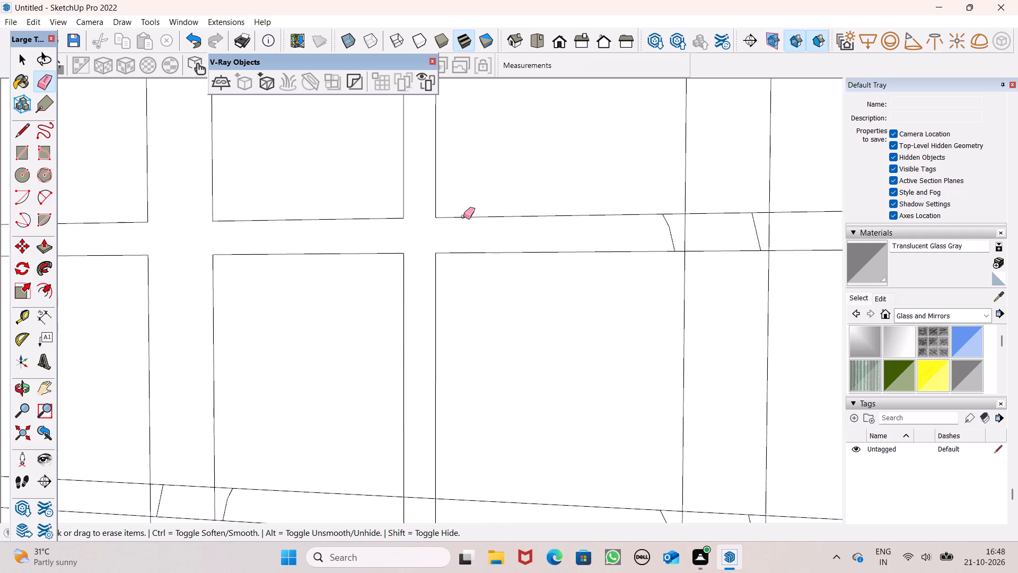
scroll(408, 244, "down", 4)
scroll(584, 229, "up", 5)
left_click_drag(683, 236, 647, 242)
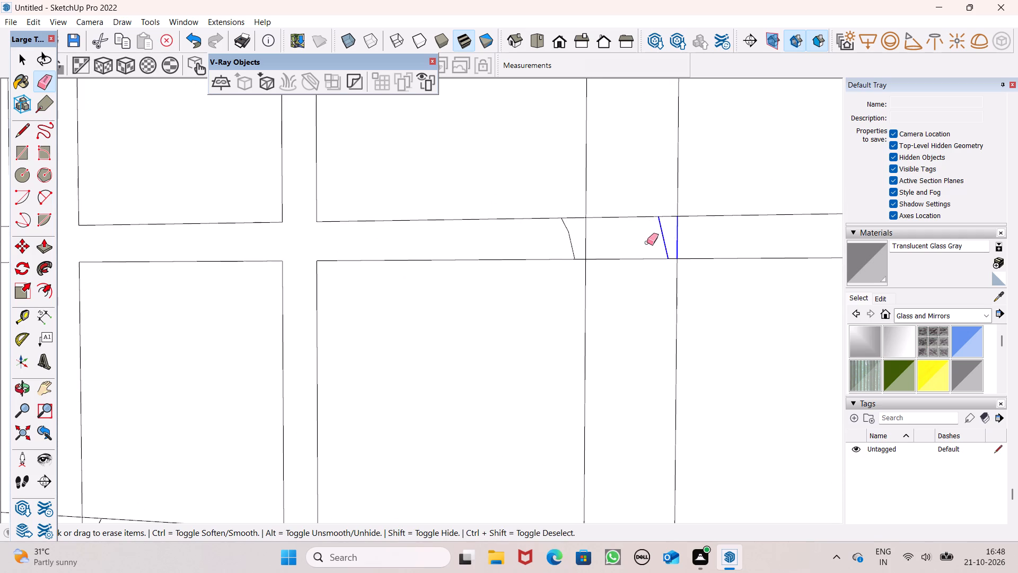
left_click_drag(647, 242, 640, 237)
left_click_drag(624, 207, 622, 263)
left_click_drag(596, 236, 557, 239)
Erase the crossing and slanted segments where the fourth band meets the right side of the outer border, including the leftover stubs.
scroll(544, 209, "down", 4)
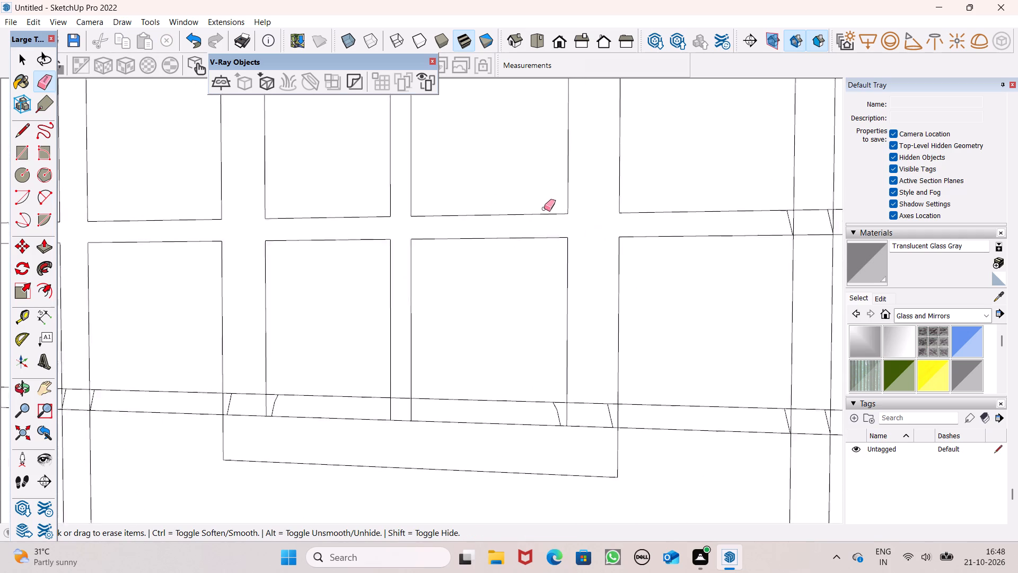
scroll(544, 209, "down", 10)
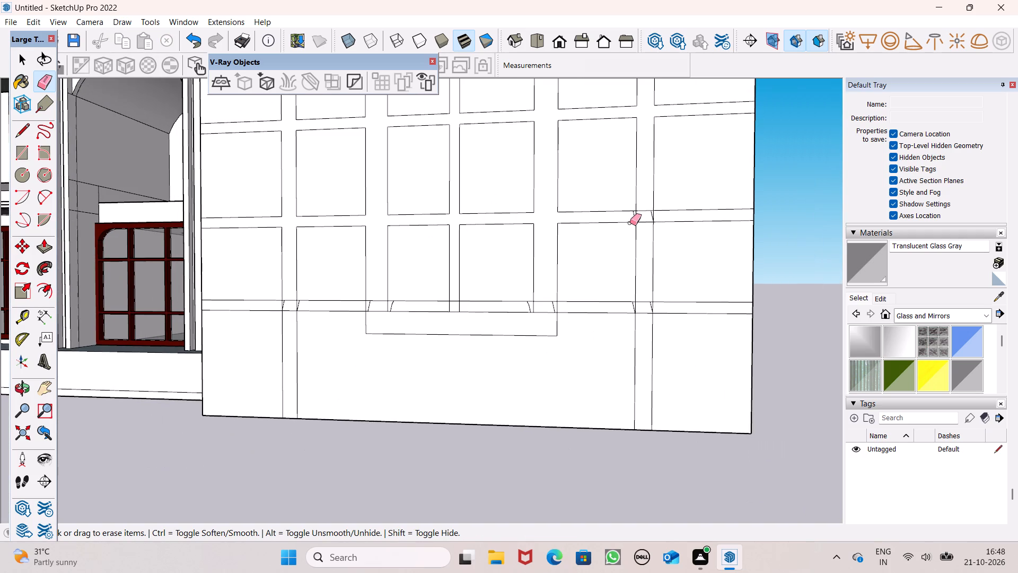
scroll(664, 217, "up", 6)
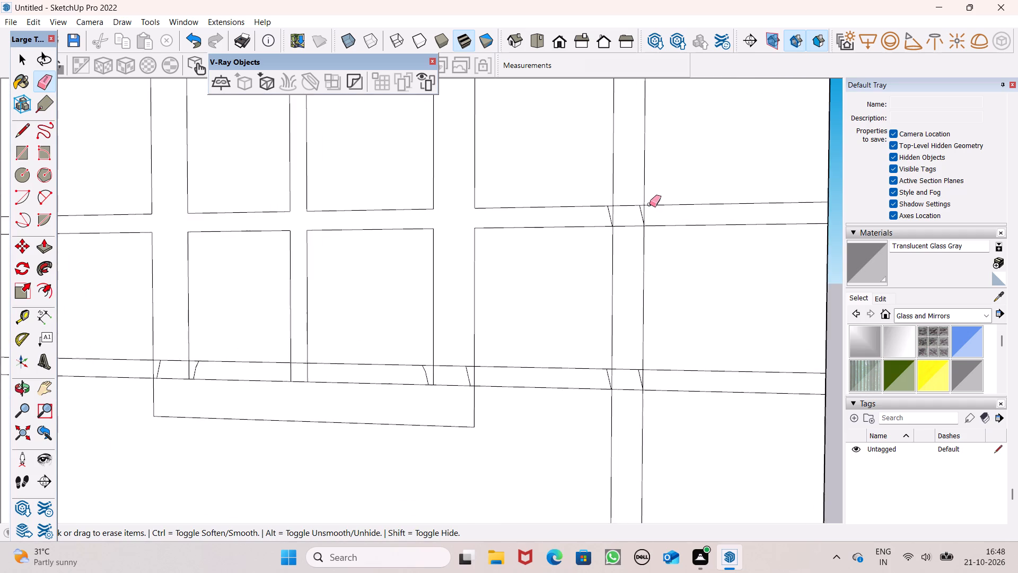
scroll(650, 204, "up", 7)
left_click(613, 206)
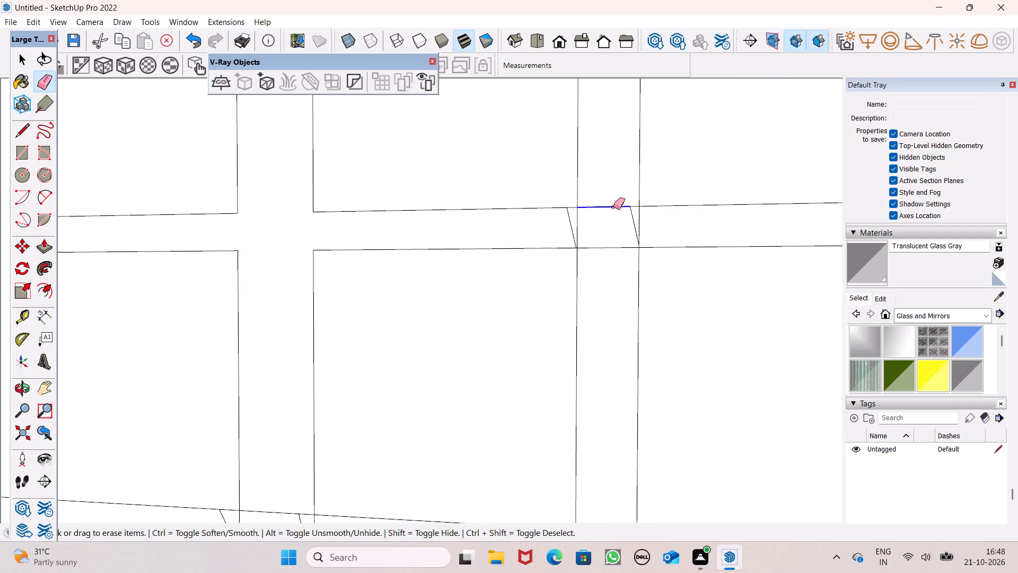
left_click_drag(605, 220, 625, 245)
left_click_drag(625, 245, 618, 247)
scroll(622, 220, "up", 5)
left_click_drag(639, 194, 641, 205)
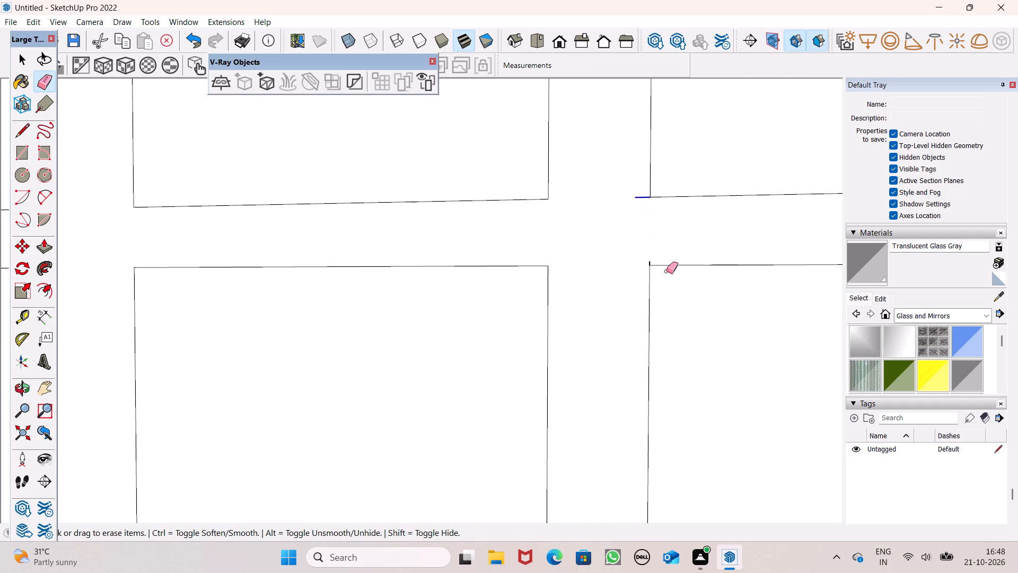
scroll(668, 273, "up", 13)
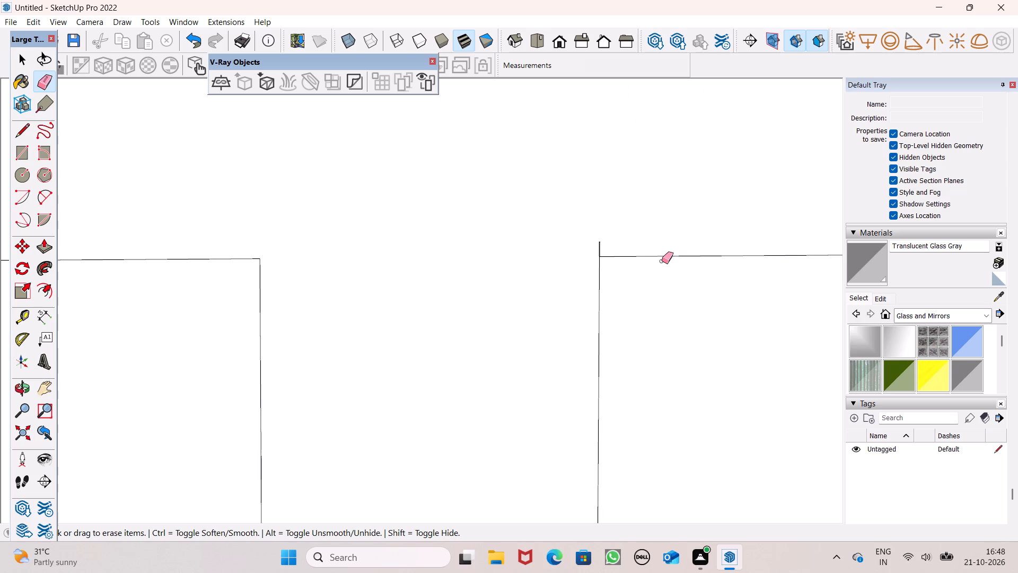
scroll(638, 254, "up", 7)
left_click_drag(578, 246, 565, 250)
Erase the crossing and slanted segments where the lowest band meets the right side of the outer border.
scroll(565, 225, "down", 5)
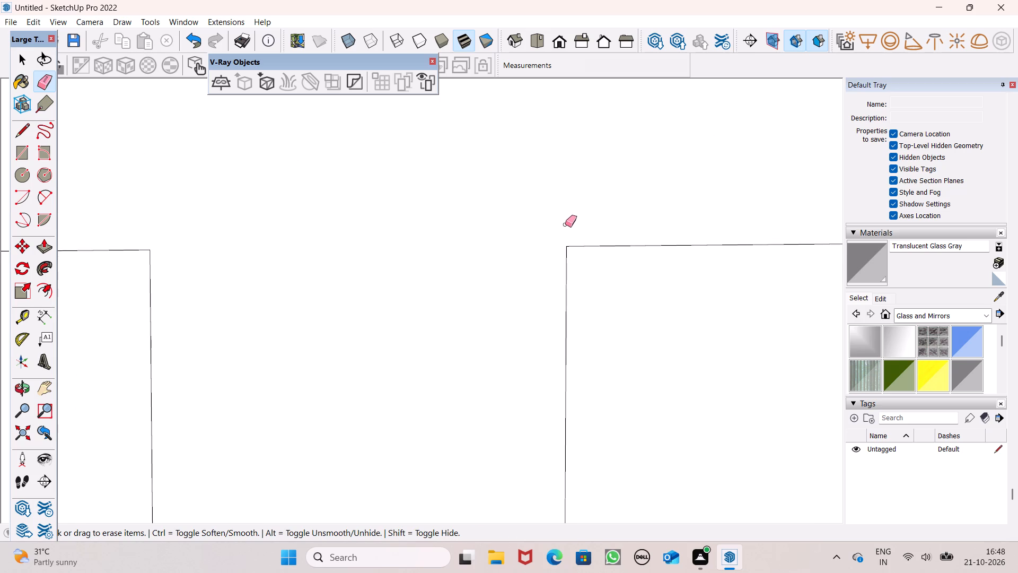
scroll(565, 224, "down", 5)
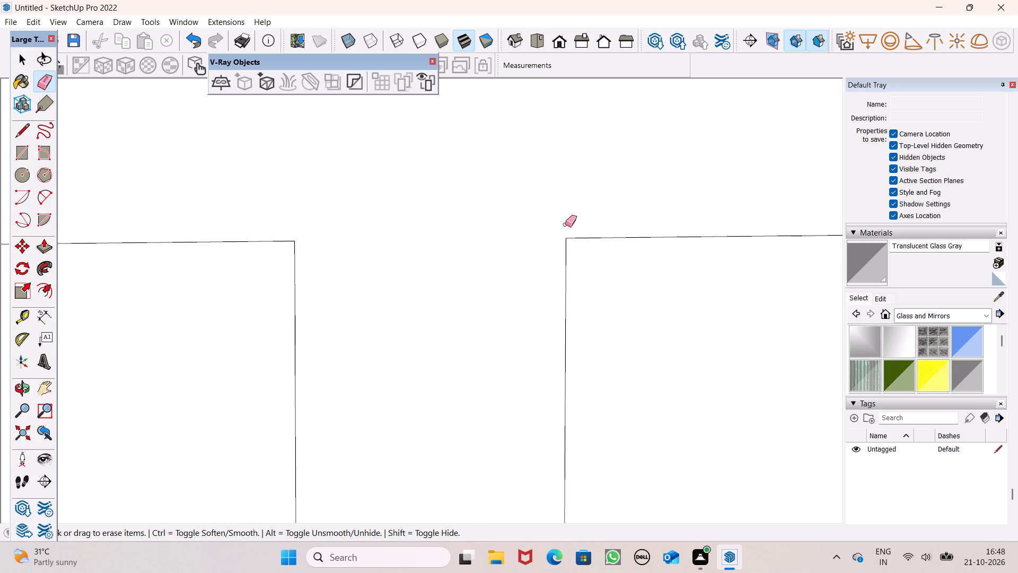
scroll(559, 220, "down", 18)
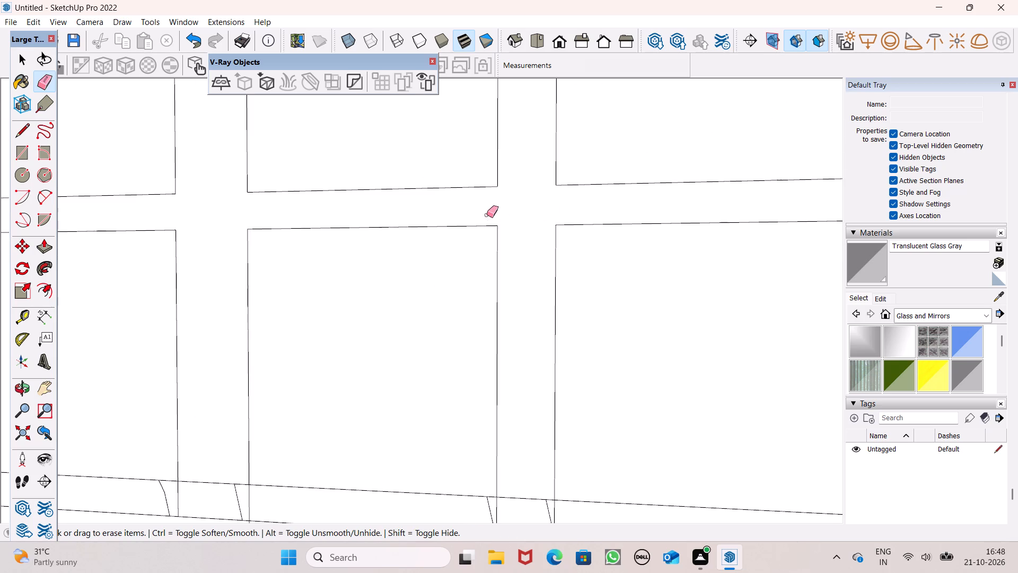
scroll(478, 193, "down", 13)
scroll(487, 288, "up", 9)
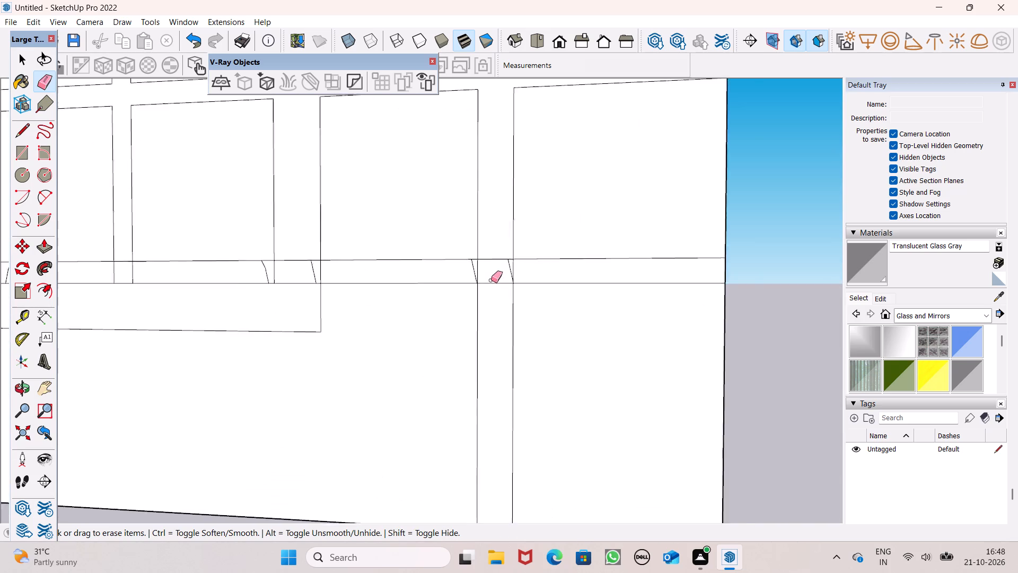
scroll(491, 280, "up", 10)
left_click_drag(547, 257, 433, 263)
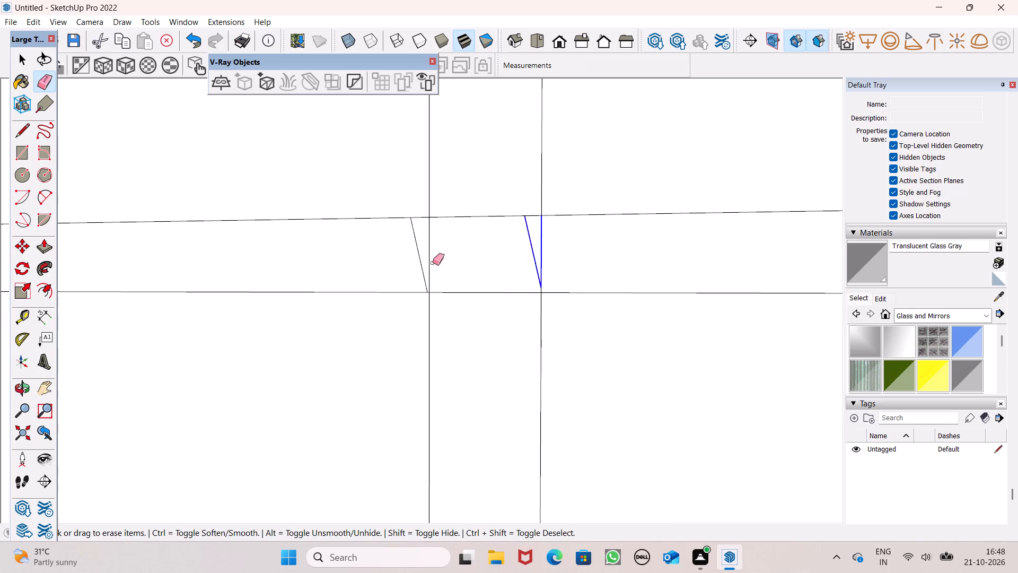
left_click_drag(433, 263, 400, 258)
left_click_drag(477, 219, 485, 289)
left_click_drag(476, 205, 476, 228)
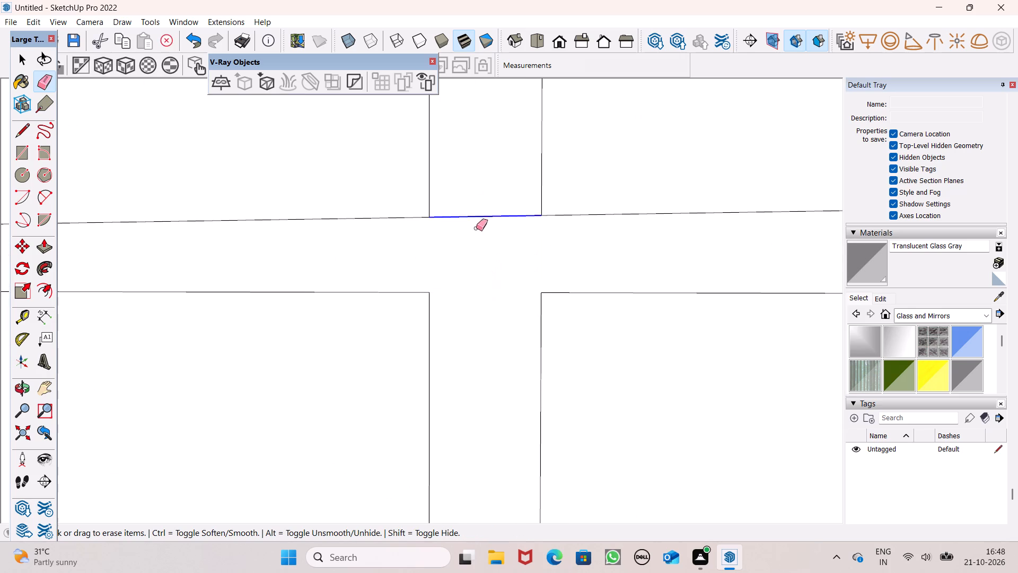
left_click_drag(476, 228, 477, 234)
Erase the crossing and slanted segments where the lowest band meets the right side of the central panel's border, keeping the band's lower edge.
scroll(505, 159, "down", 12)
scroll(534, 195, "down", 7)
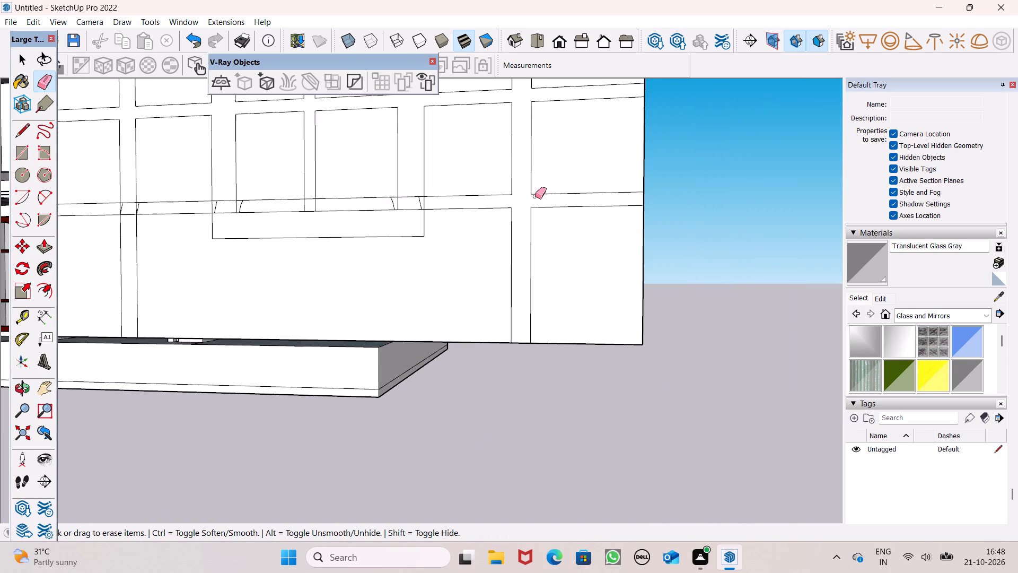
scroll(535, 196, "down", 5)
scroll(447, 220, "up", 14)
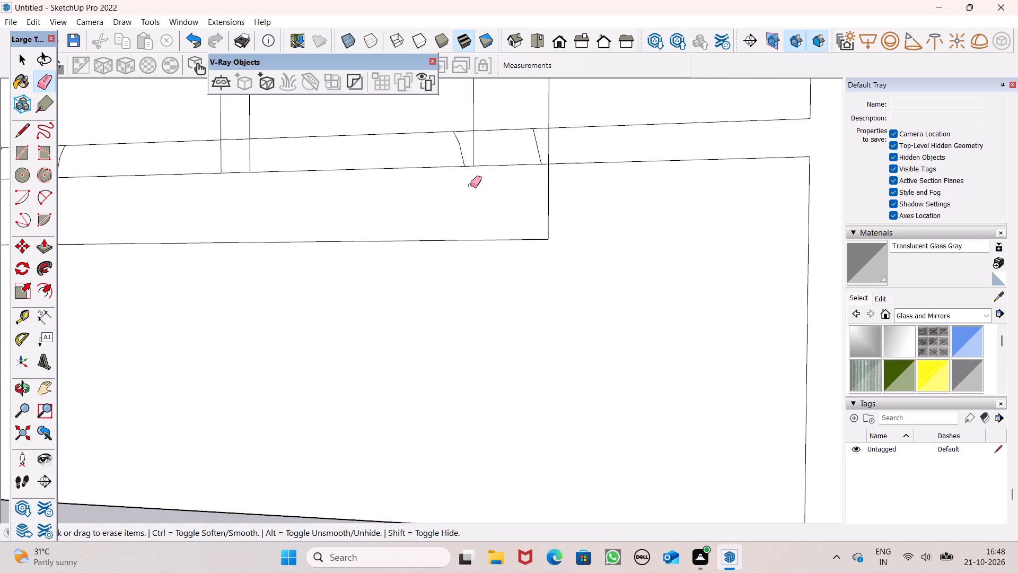
scroll(474, 167, "up", 6)
left_click_drag(472, 143, 597, 131)
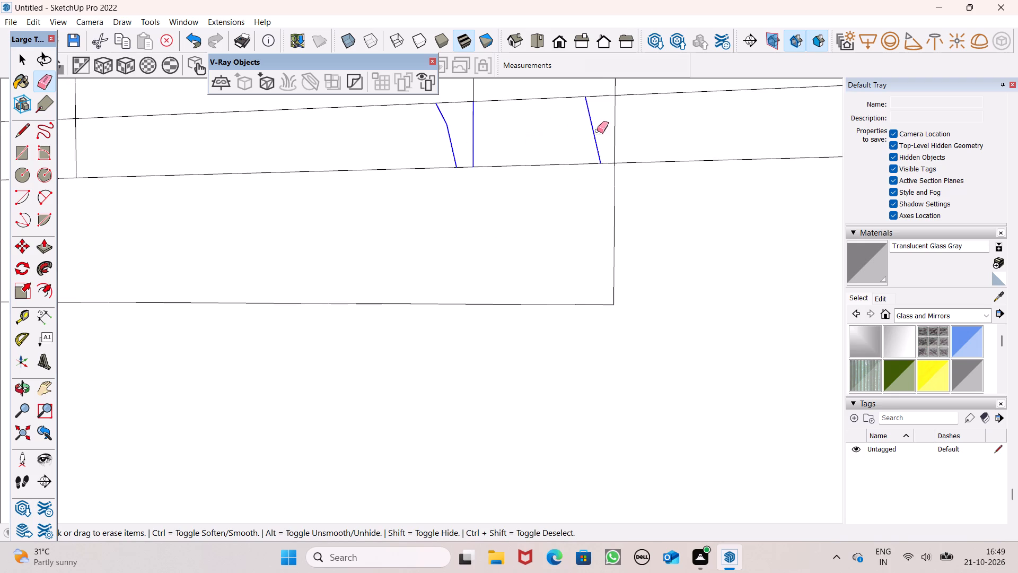
left_click_drag(597, 131, 600, 127)
left_click_drag(570, 89, 569, 165)
scroll(595, 180, "down", 7)
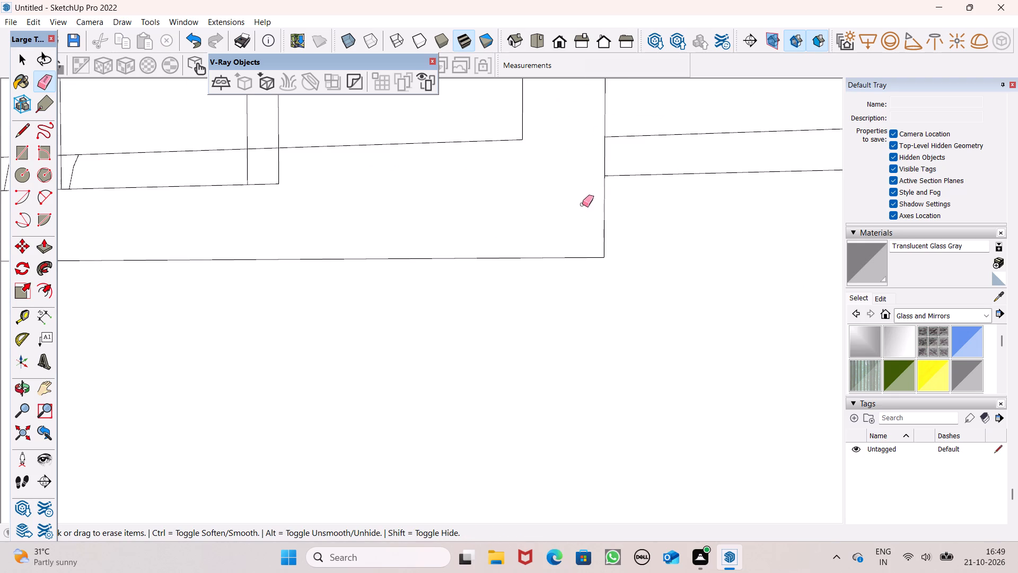
scroll(580, 230, "down", 4)
key("ctrl+z")
scroll(610, 196, "up", 4)
left_click_drag(591, 174, 584, 177)
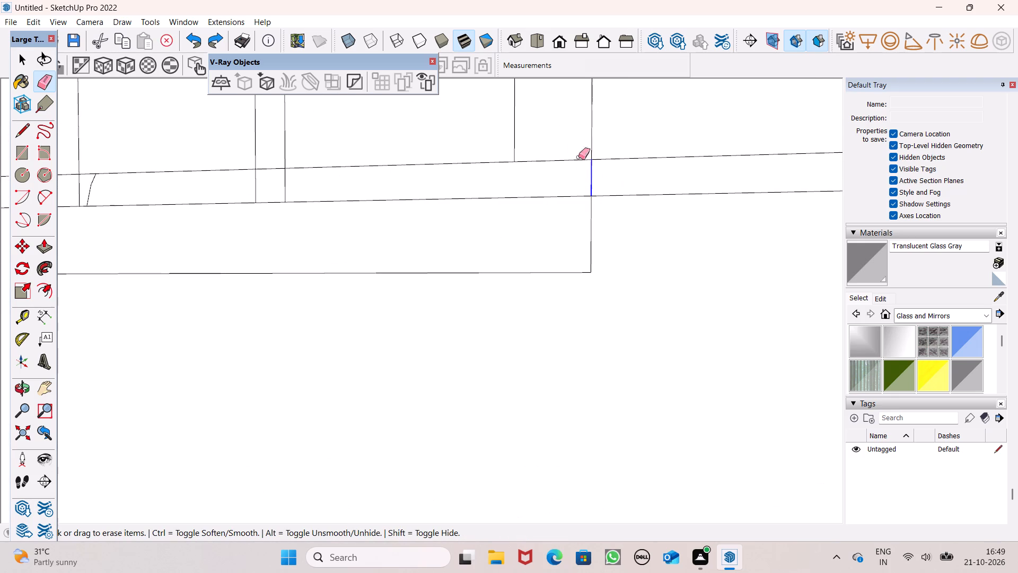
left_click_drag(567, 144, 571, 165)
Erase the crossing segments where the lowest band meets the central vertical strip.
scroll(588, 172, "down", 9)
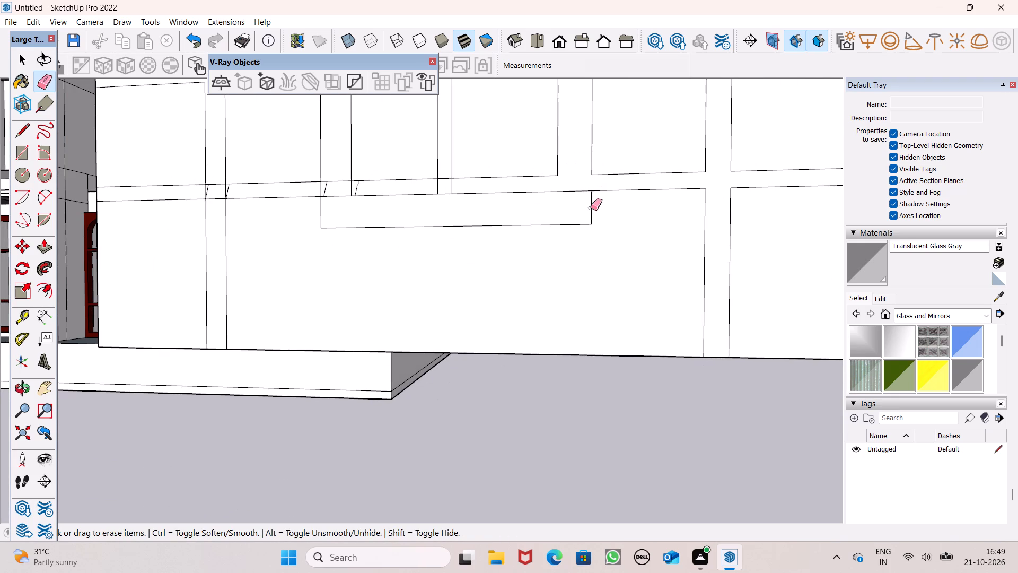
scroll(411, 203, "up", 6)
left_click_drag(468, 154, 458, 179)
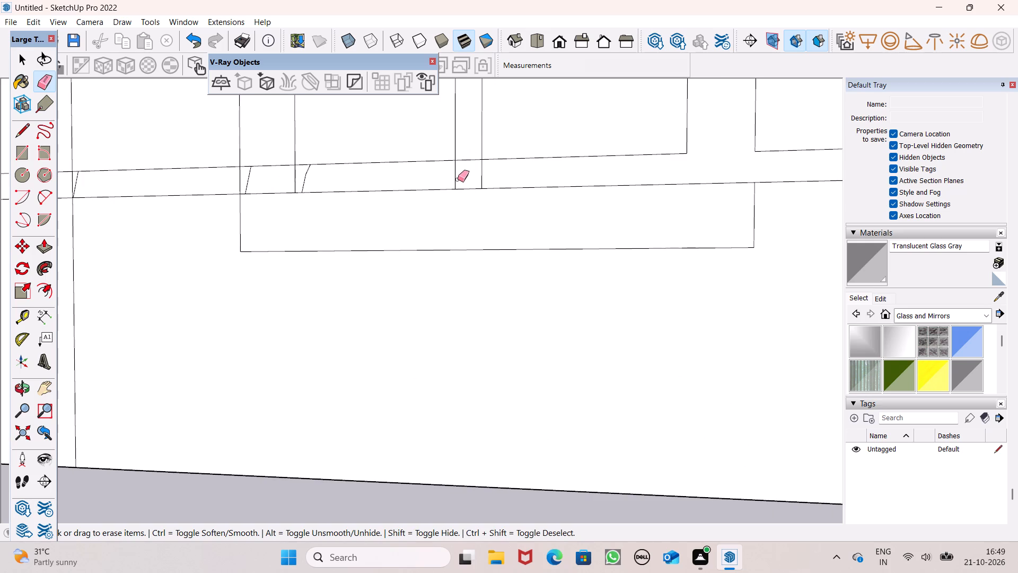
left_click_drag(458, 179, 489, 181)
Erase the crossing and slanted segments where the lowest band meets the left side of the central panel's border.
left_click_drag(327, 181, 291, 183)
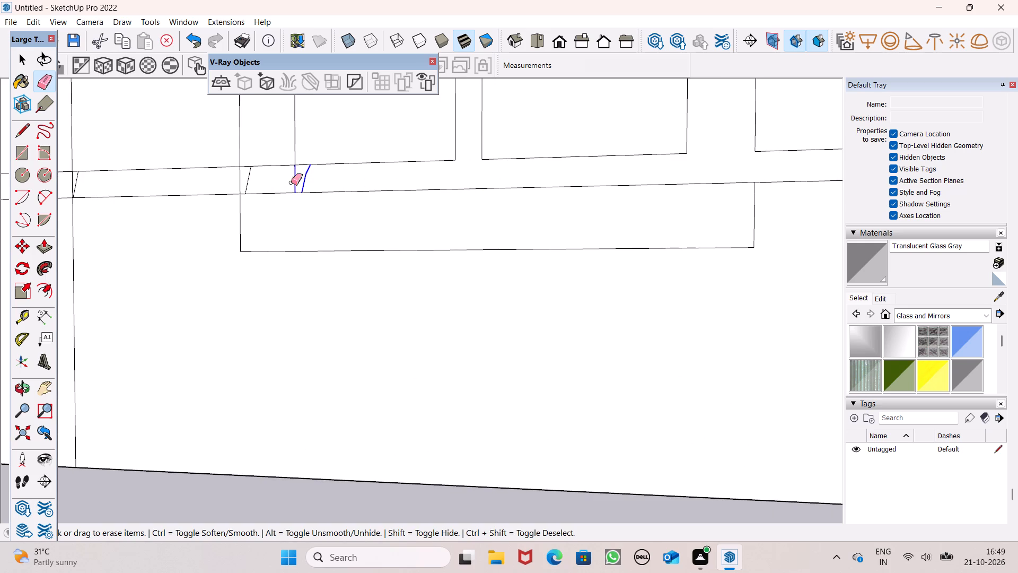
left_click_drag(291, 183, 247, 183)
left_click_drag(277, 158, 276, 172)
left_click_drag(249, 174, 233, 183)
Erase the crossing and slanted segments where the lowest band meets the left side of the outer border.
scroll(472, 151, "down", 4)
scroll(431, 172, "down", 6)
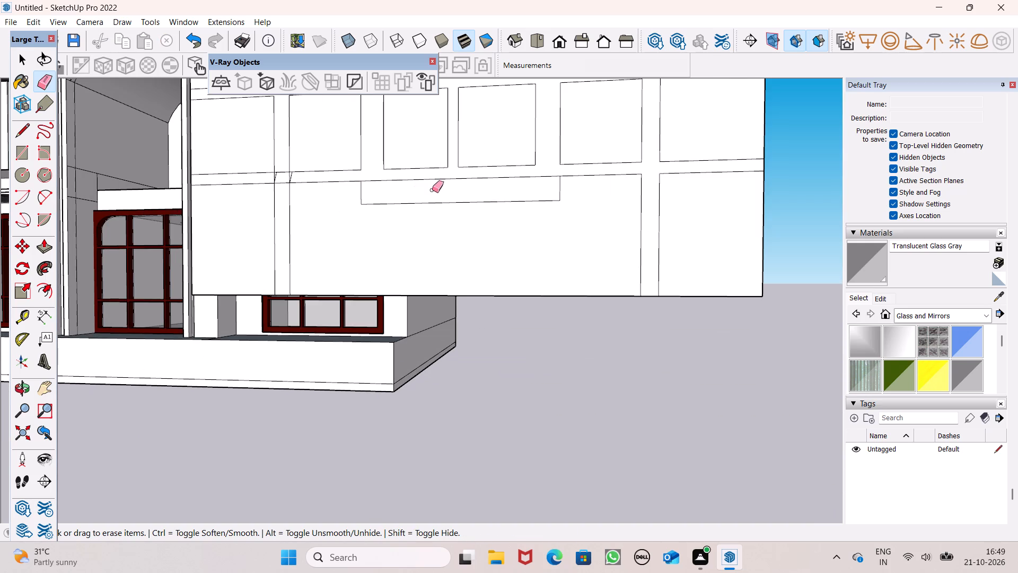
scroll(341, 207, "down", 5)
scroll(323, 203, "up", 9)
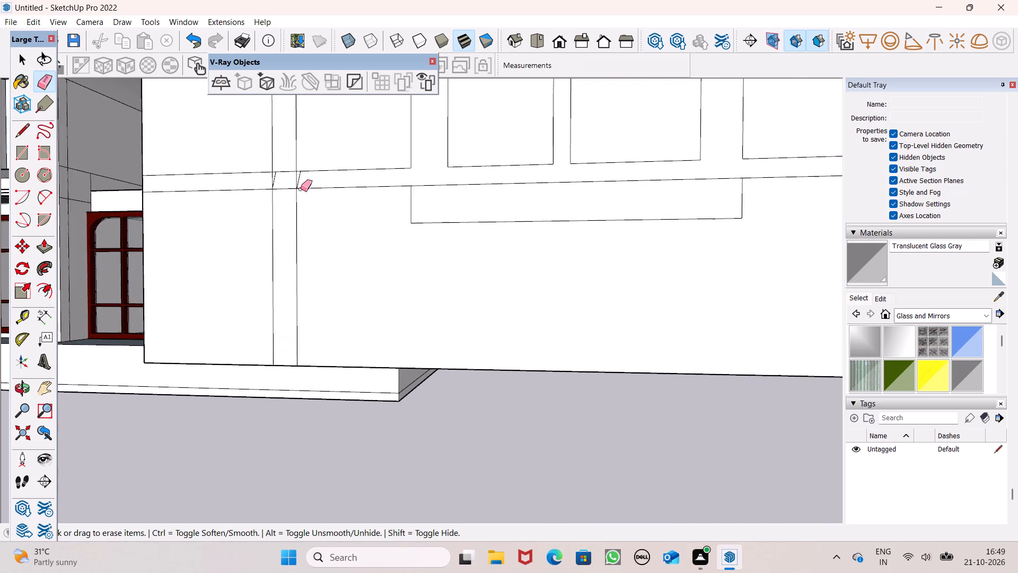
scroll(301, 189, "up", 6)
left_click_drag(294, 177, 253, 178)
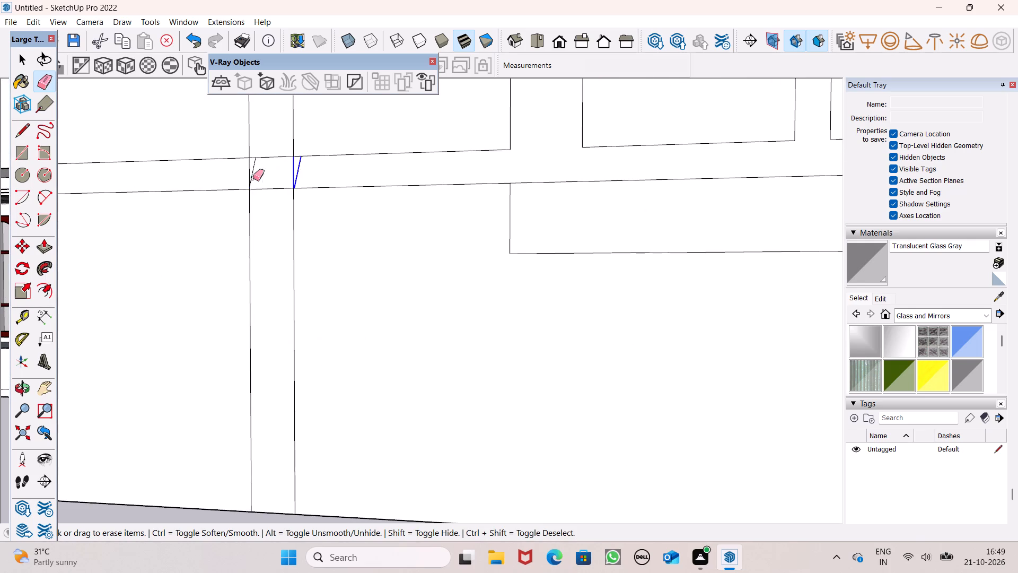
left_click_drag(253, 178, 271, 173)
left_click_drag(267, 153, 269, 167)
scroll(308, 205, "down", 7)
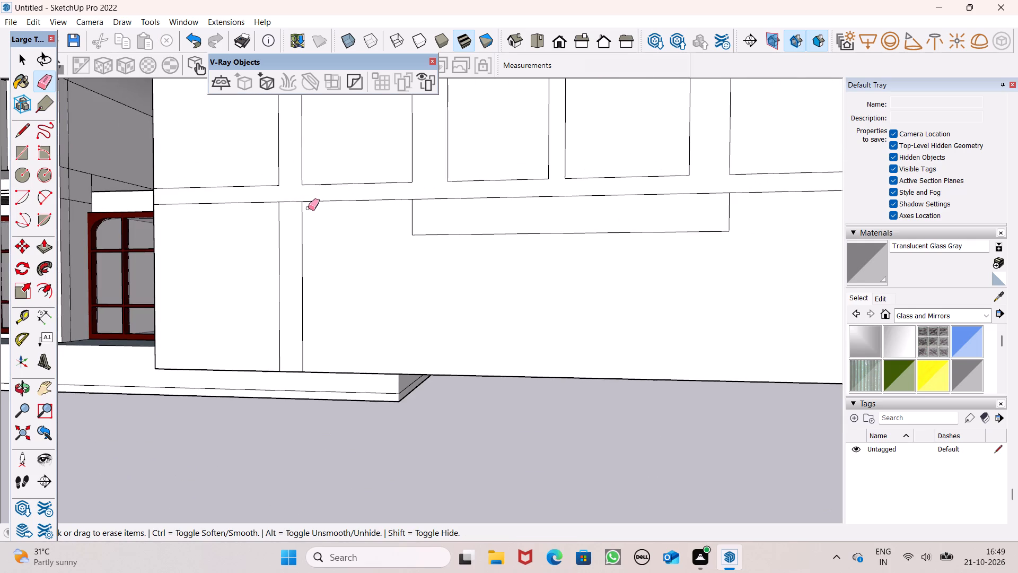
left_click_drag(299, 198, 297, 208)
Paint the four curved panes of the outer and middle arches with the Translucent Glass Gray material.
scroll(294, 206, "down", 12)
middle_click_drag(368, 284, 374, 300)
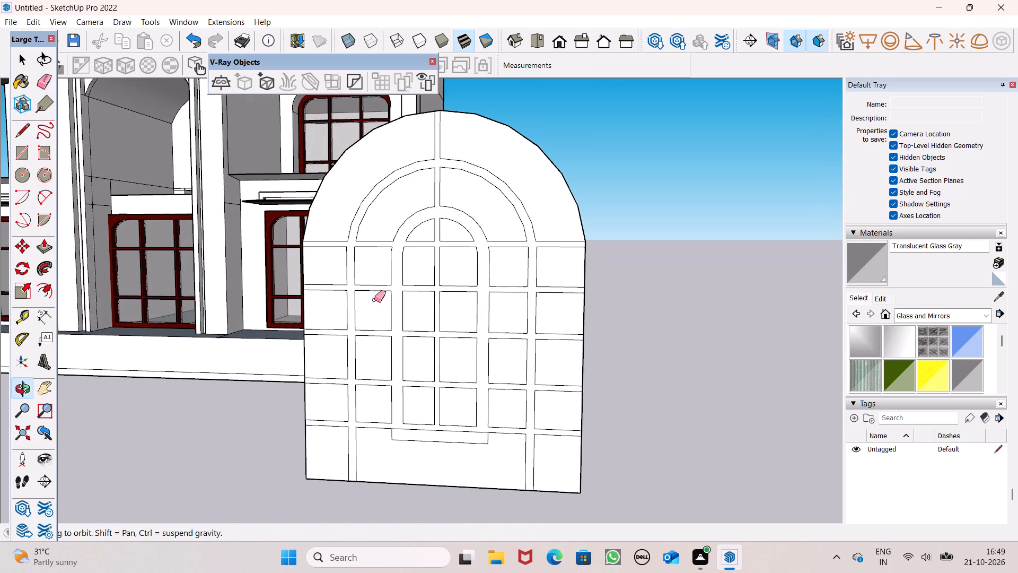
middle_click_drag(374, 300, 373, 301)
scroll(373, 276, "down", 4)
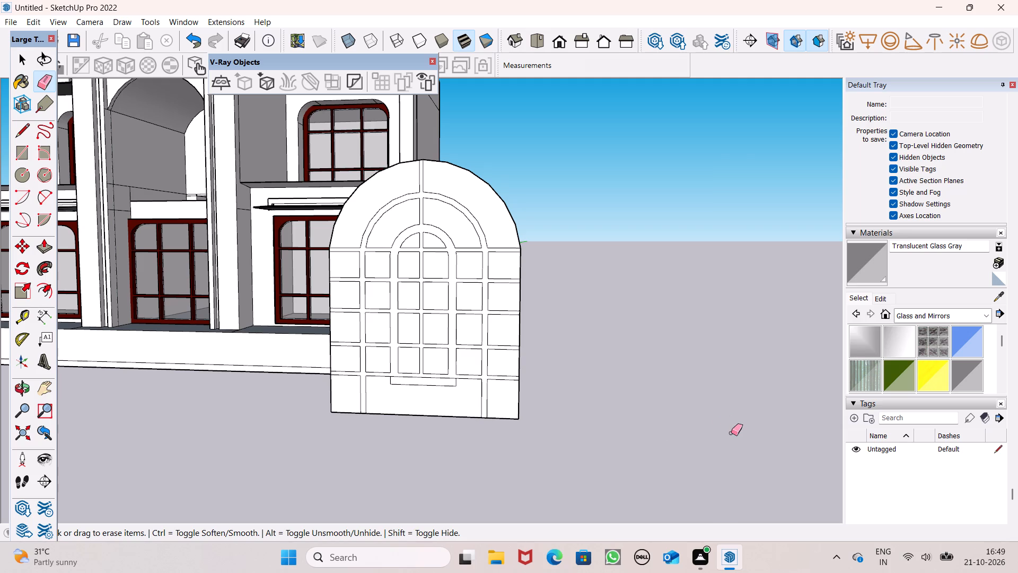
key("space")
scroll(653, 383, "down", 1)
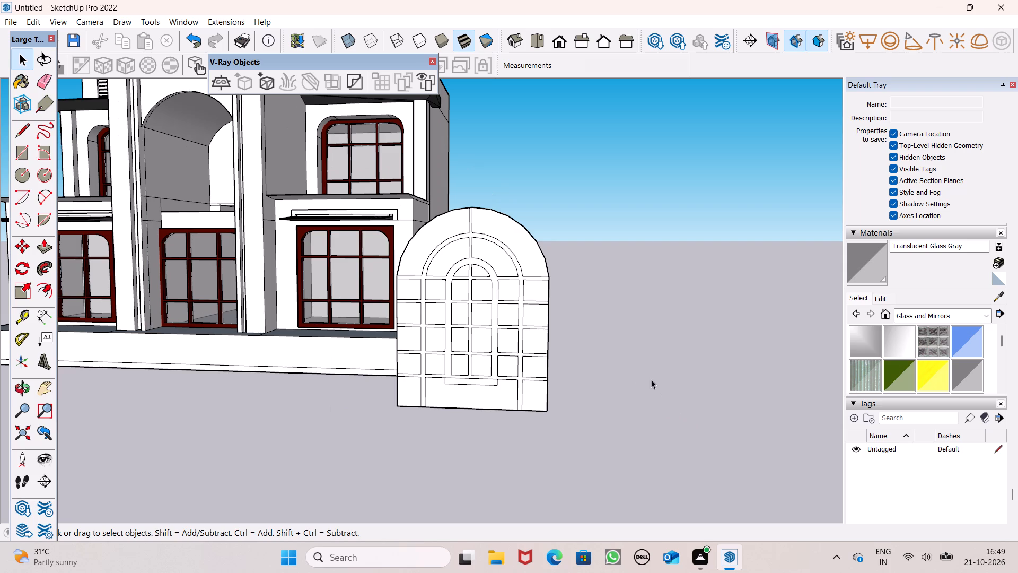
left_click(973, 377)
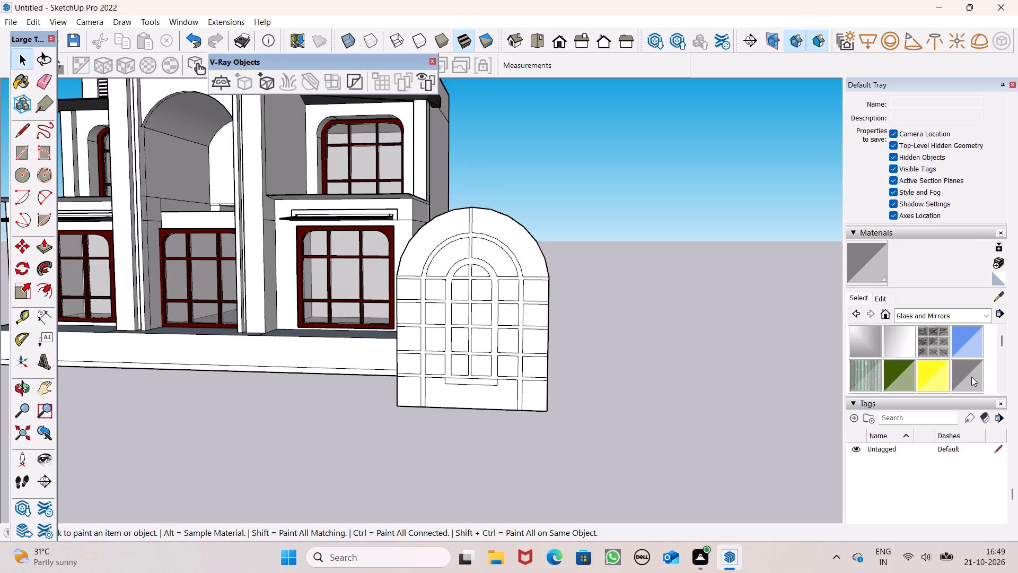
scroll(486, 280, "up", 1)
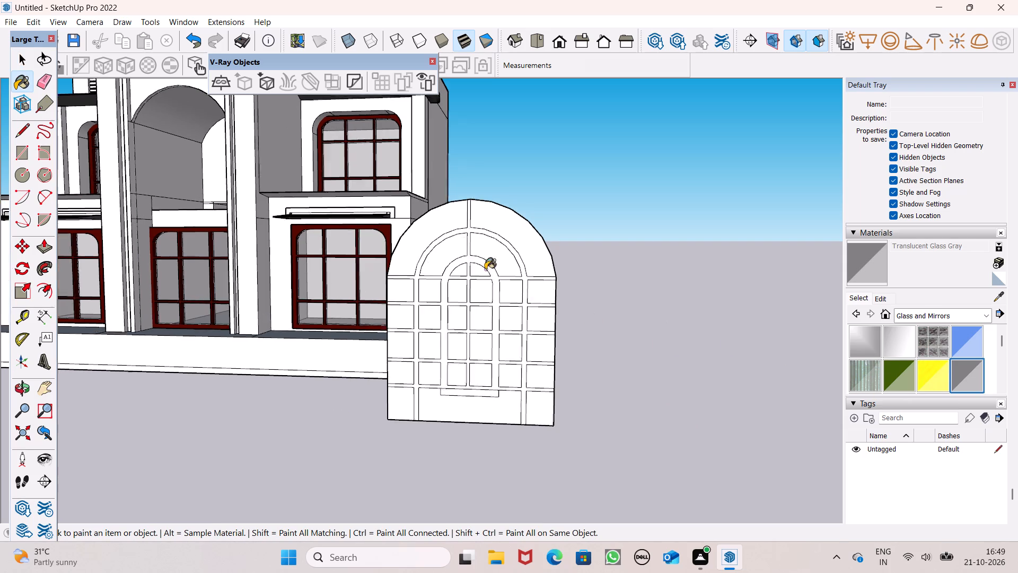
scroll(485, 270, "up", 4)
left_click(510, 214)
left_click(485, 241)
left_click(432, 202)
left_click(433, 251)
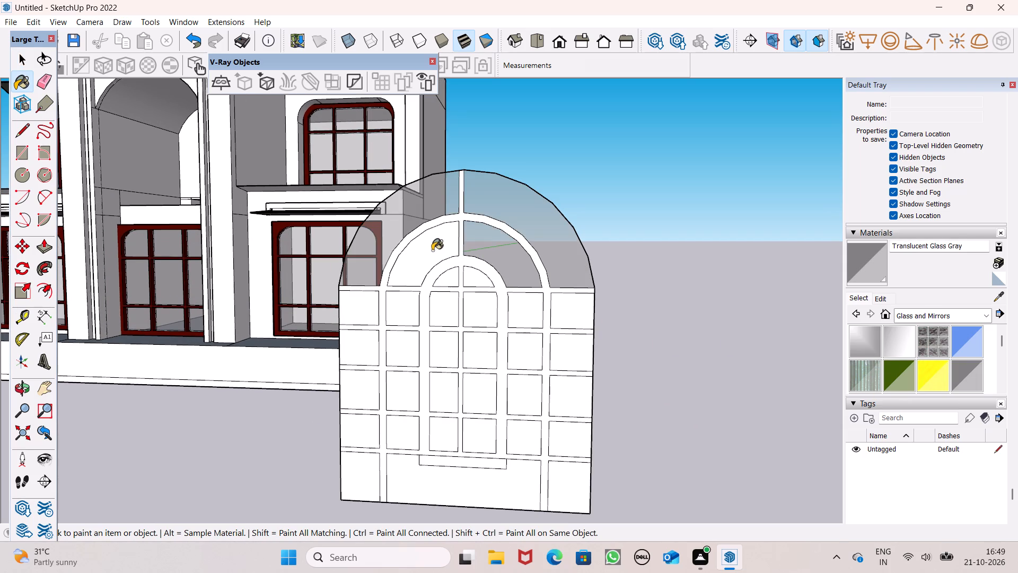
Paint the eight rectangular panes in the two left columns above the lowest band with Translucent Glass Gray.
left_click(400, 311)
left_click(343, 309)
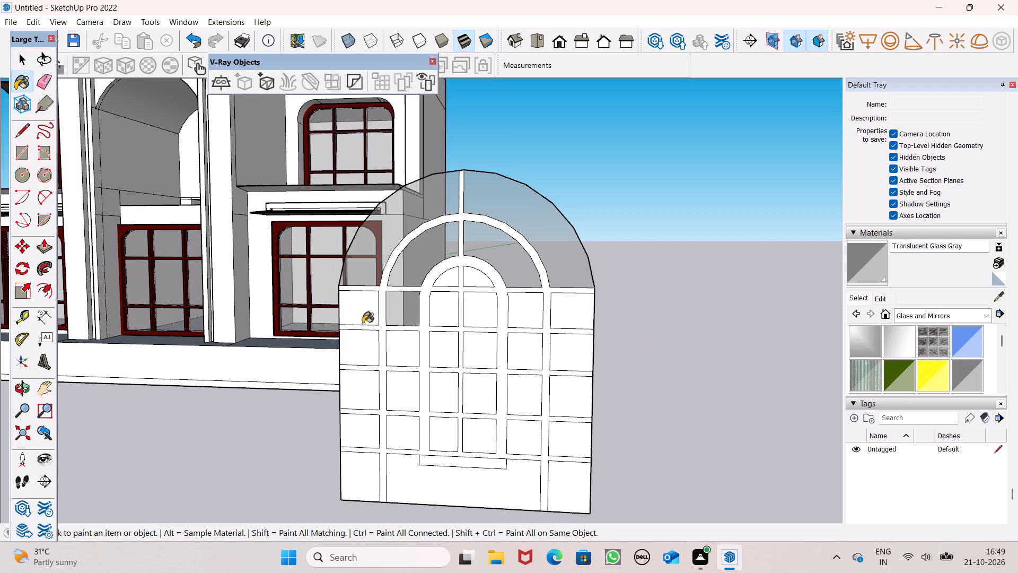
left_click(366, 362)
left_click(399, 348)
left_click(402, 401)
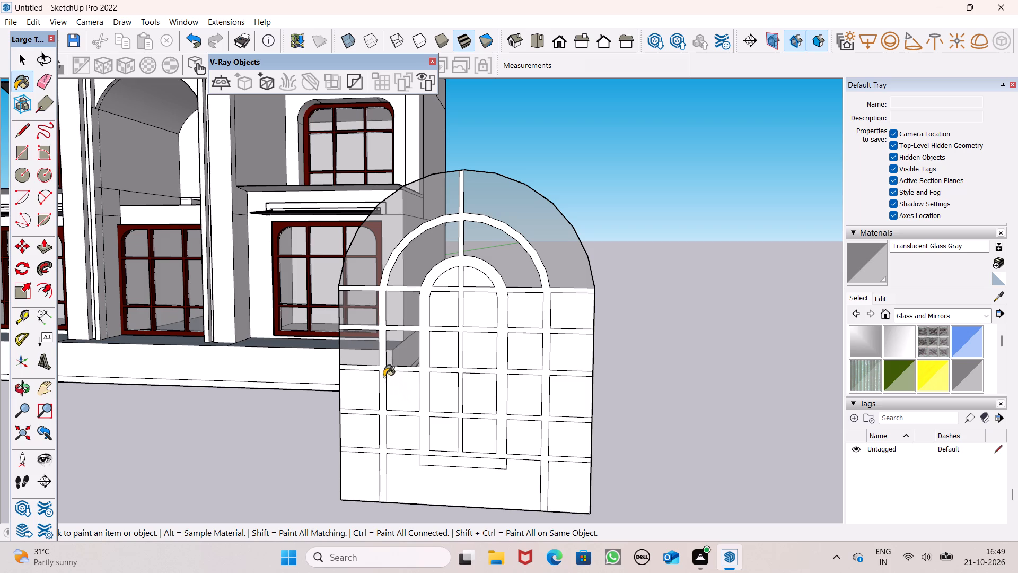
left_click(370, 394)
left_click(354, 445)
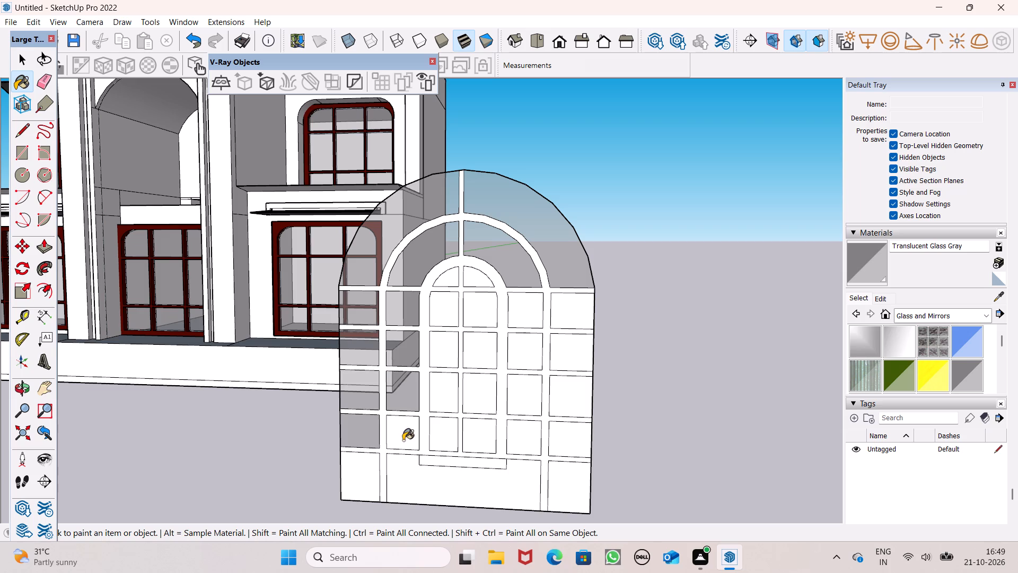
left_click(402, 440)
Paint the three panes below the lowest band of the arched window with Translucent Glass Gray.
left_click(411, 490)
left_click(326, 494)
left_click(349, 481)
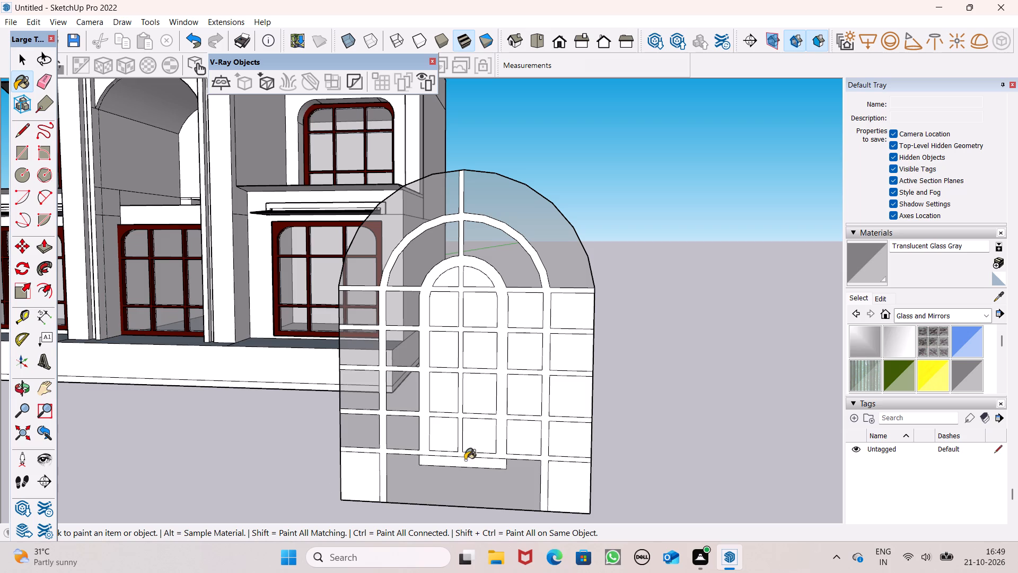
left_click(563, 487)
Paint the eight rectangular panes in the two right columns above the lowest band with Translucent Glass Gray.
left_click(569, 448)
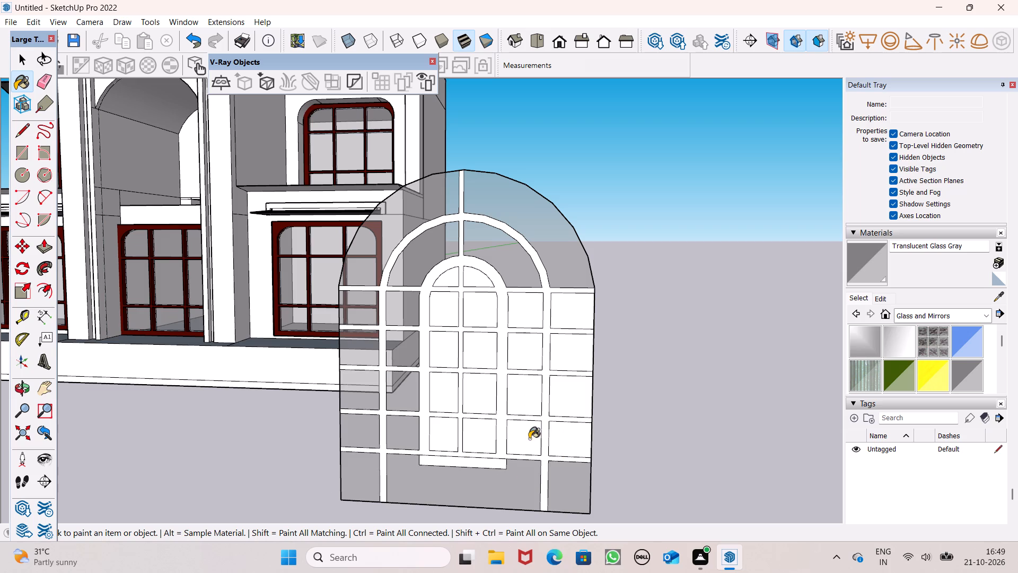
left_click(529, 439)
left_click(514, 384)
left_click(564, 390)
left_click(567, 370)
left_click(537, 353)
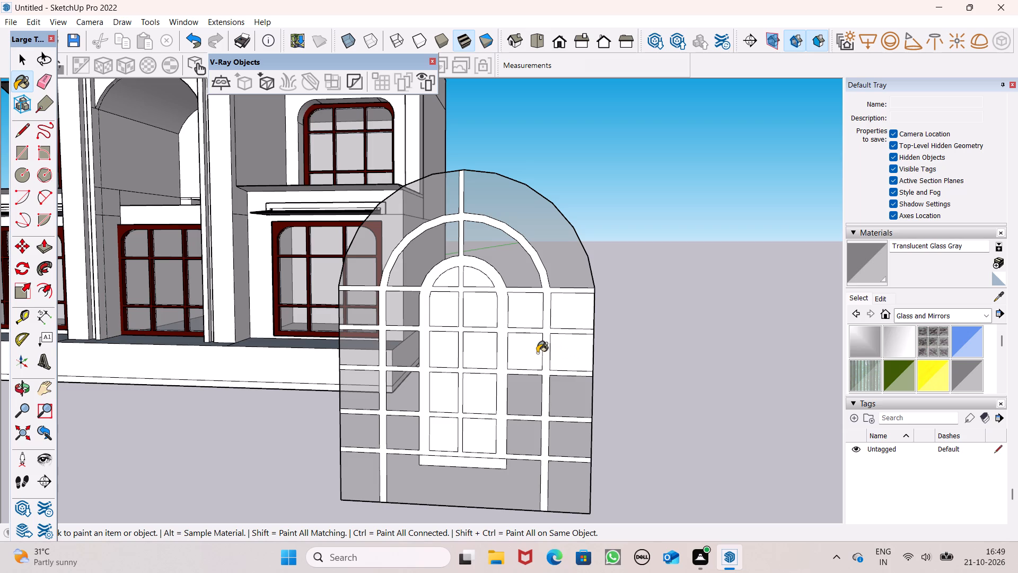
left_click(528, 324)
left_click(564, 319)
left_click(576, 339)
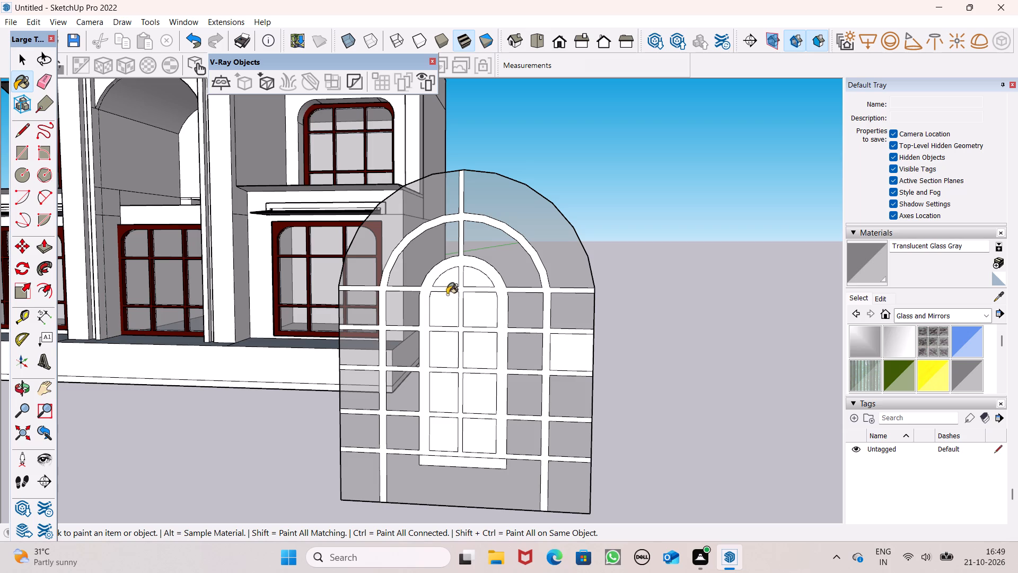
Paint the two curved and eight rectangular panes inside the central panel with Translucent Glass Gray, keeping its border unpainted.
left_click(444, 285)
left_click(470, 277)
left_click_drag(450, 298, 453, 304)
left_click(478, 306)
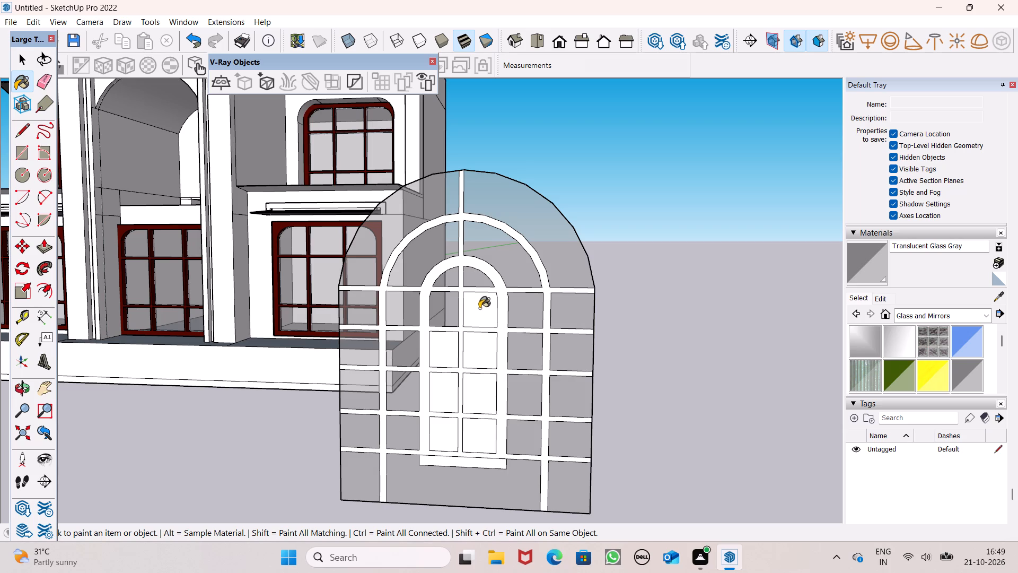
left_click(440, 349)
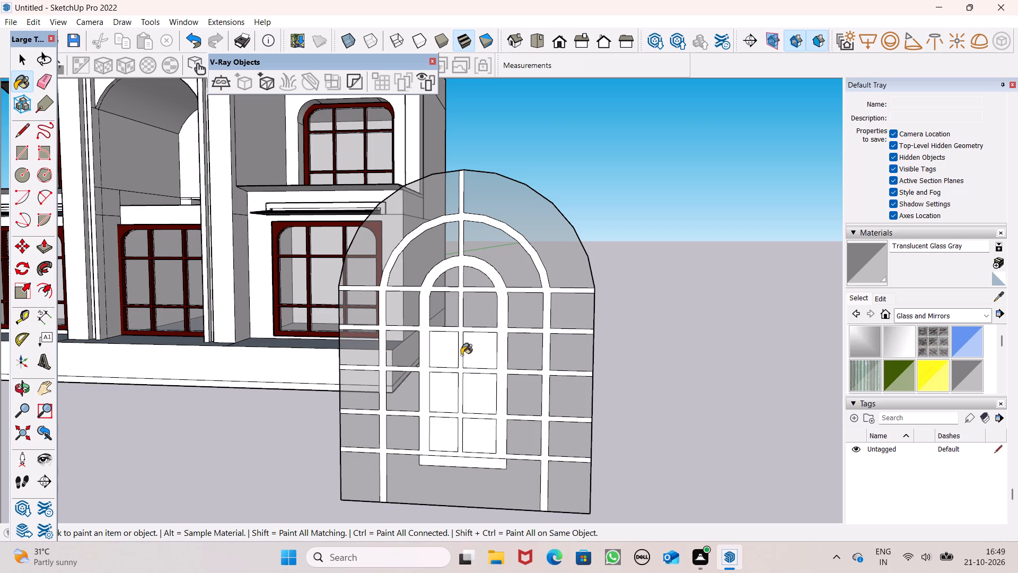
left_click(472, 355)
left_click(454, 396)
left_click(473, 402)
left_click(435, 455)
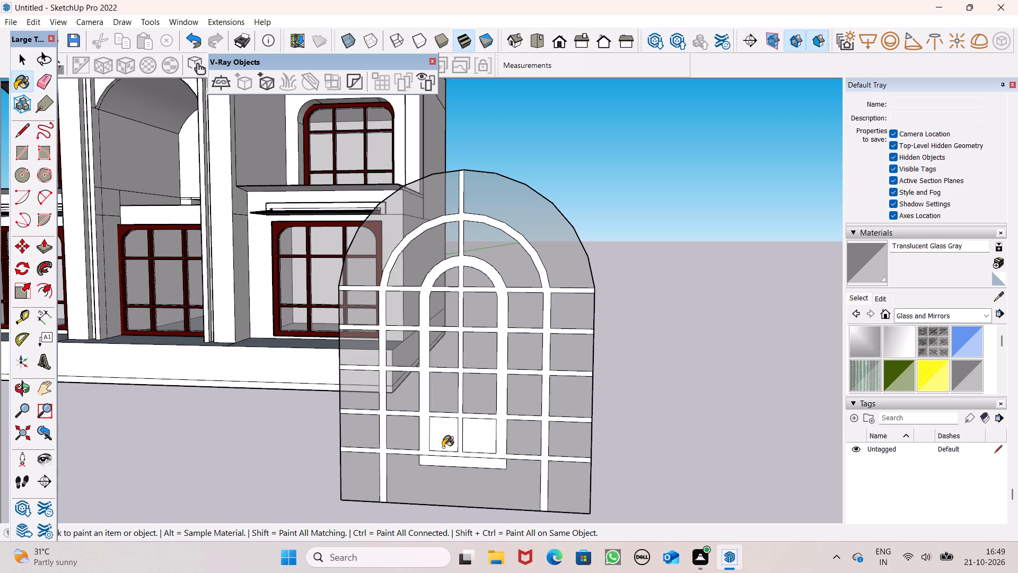
key("ctrl+z")
left_click(447, 440)
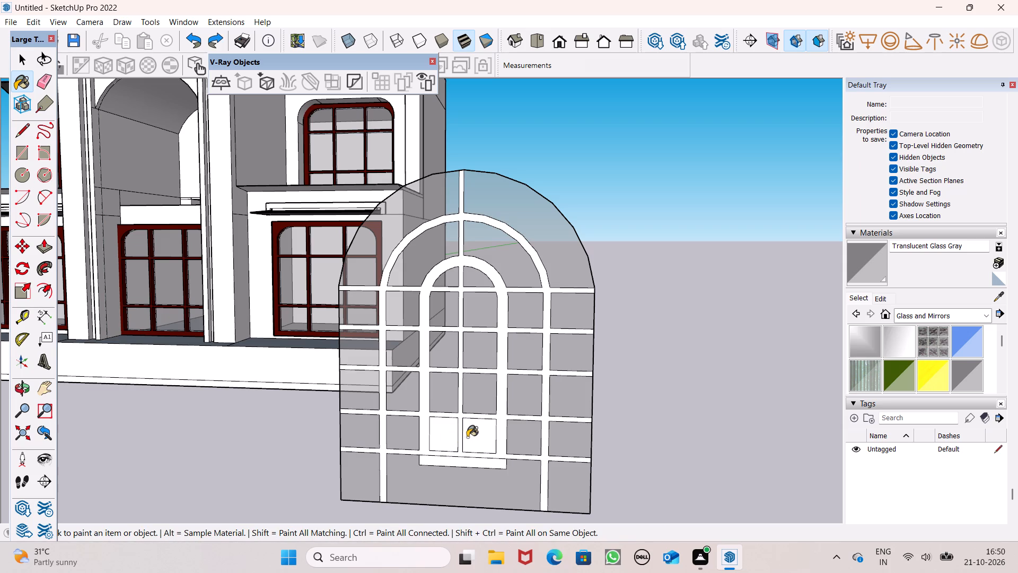
left_click(473, 436)
left_click(449, 463)
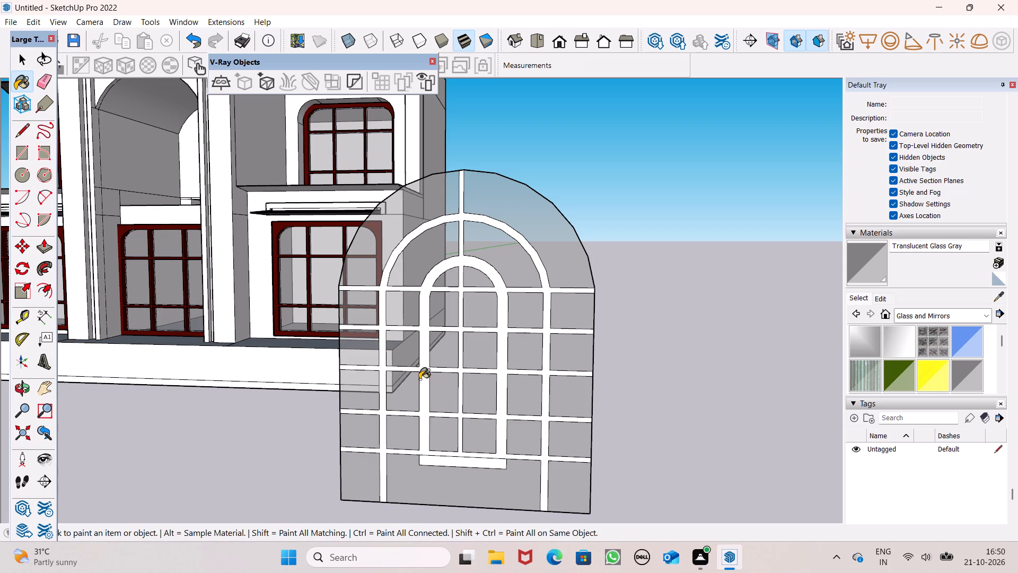
key("ctrl+z")
Erase the leftover line separating the central panel's bottom border from the lowest band.
scroll(507, 485, "up", 5)
key("space")
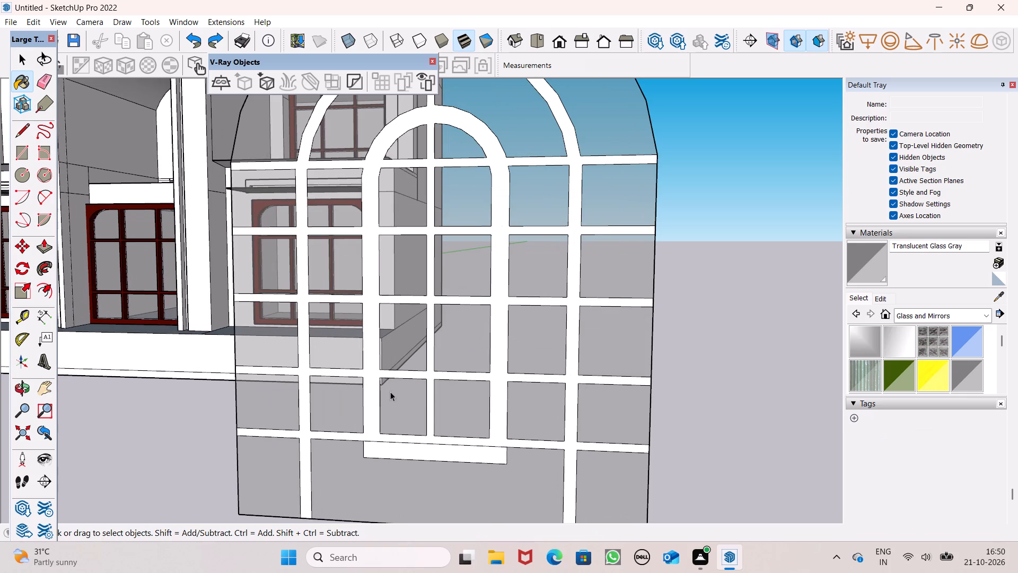
left_click(40, 74)
left_click(389, 440)
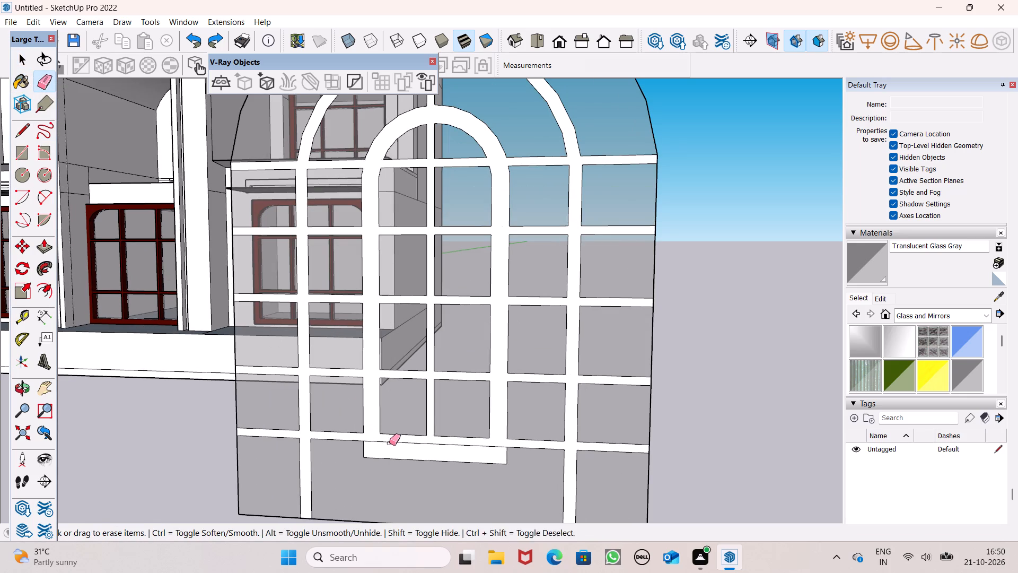
scroll(313, 370, "down", 5)
key("space")
Paint the connected frame and glazing bars of the arched window with Color C08 from the Colors collection.
scroll(405, 345, "down", 2)
middle_click_drag(417, 354, 417, 365)
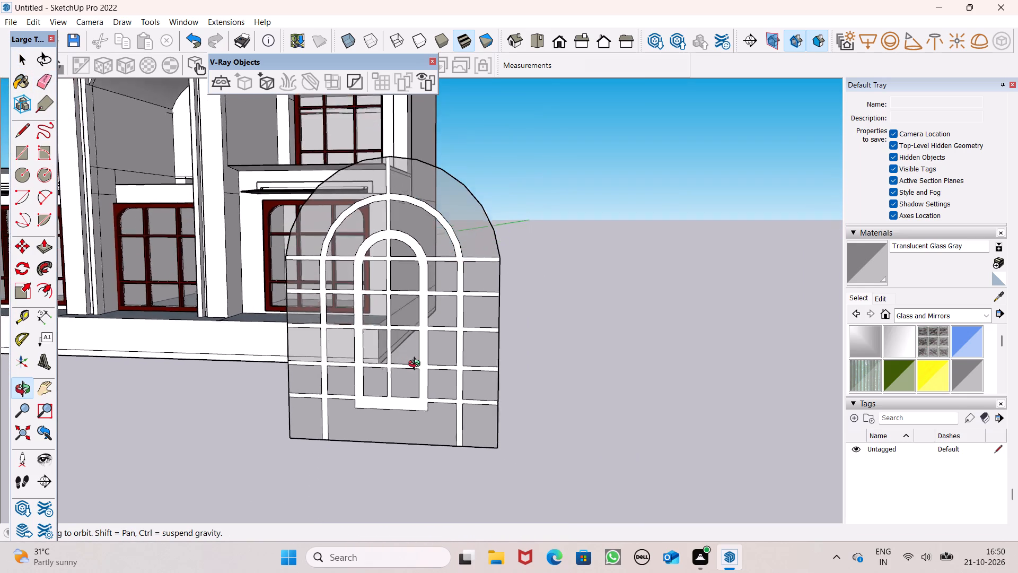
middle_click_drag(417, 365, 416, 348)
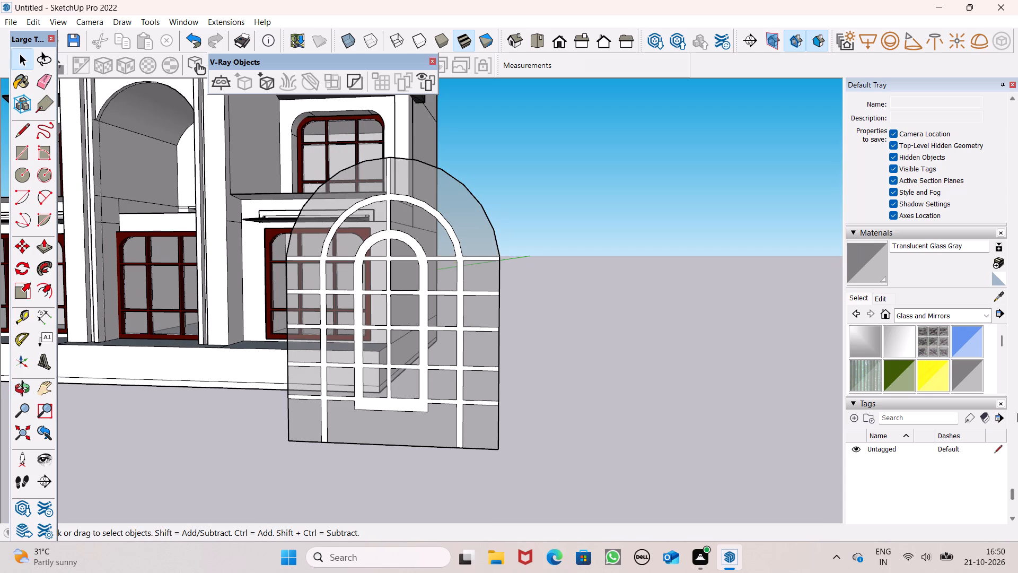
left_click(965, 316)
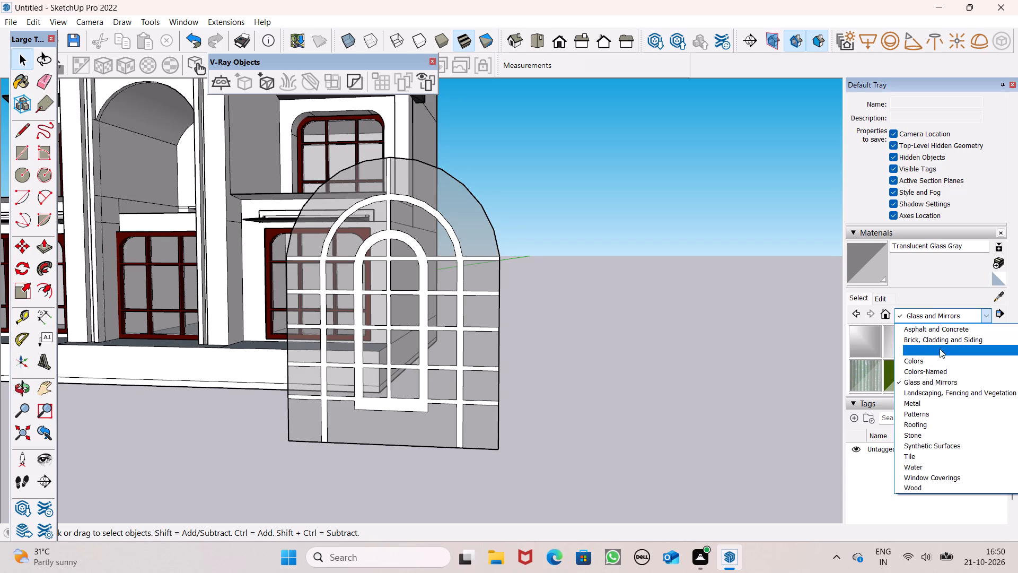
left_click(936, 358)
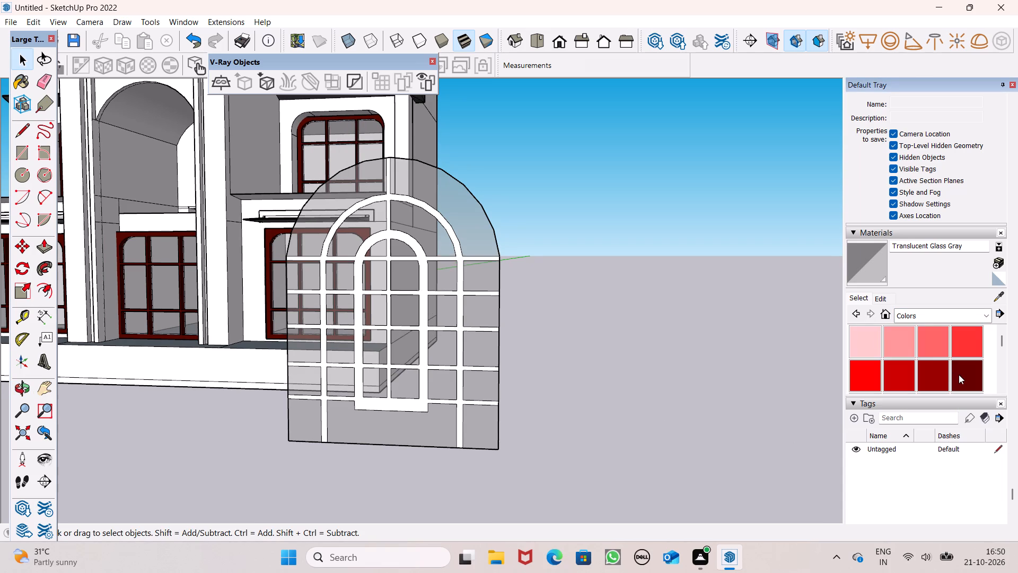
scroll(960, 375, "down", 2)
left_click(962, 376)
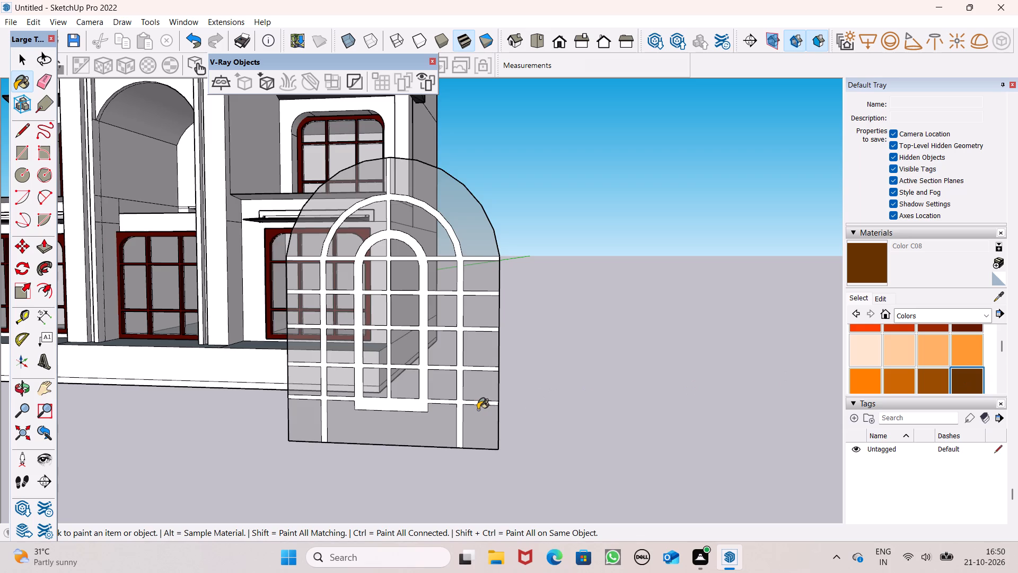
scroll(478, 410, "up", 4)
left_click(386, 409)
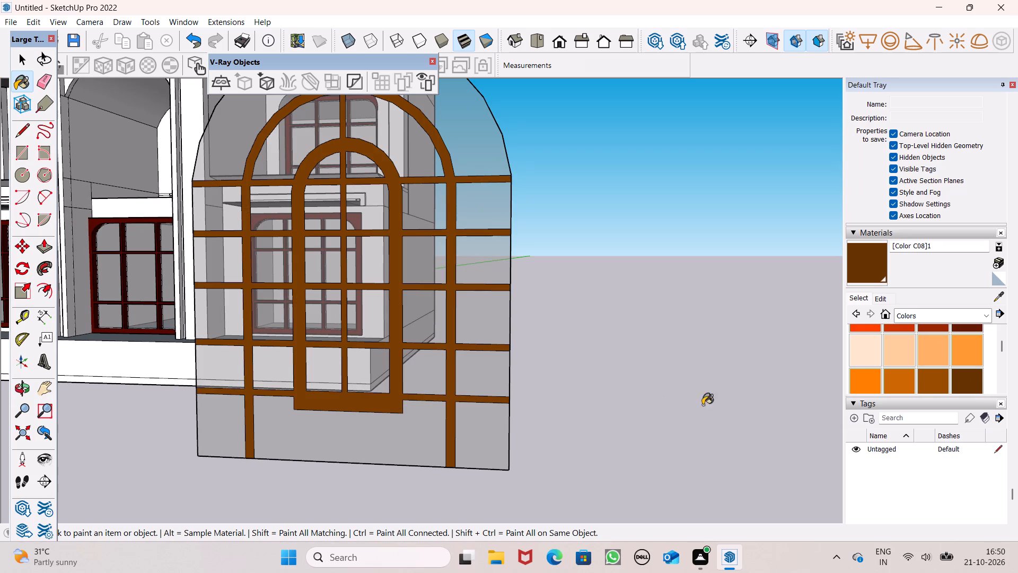
Adjust the frame's brown material to RGB 82, 56, 17.
left_click(879, 300)
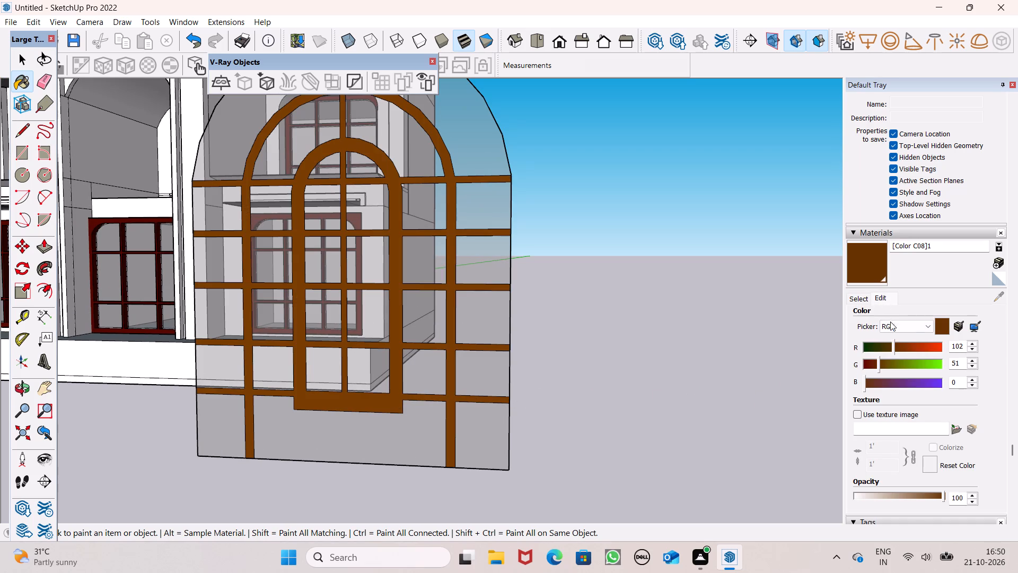
left_click(893, 346)
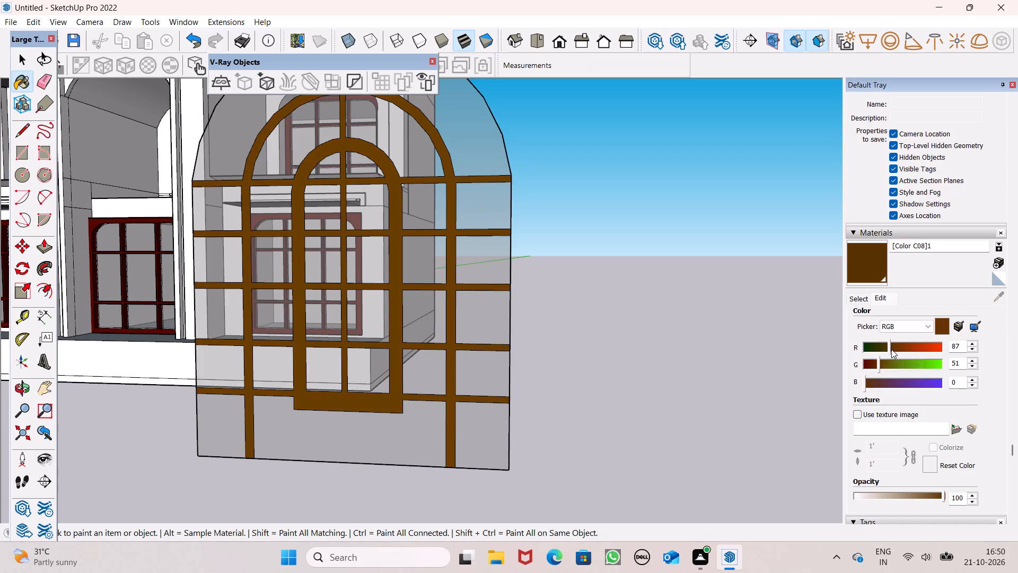
left_click(890, 351)
left_click(877, 366)
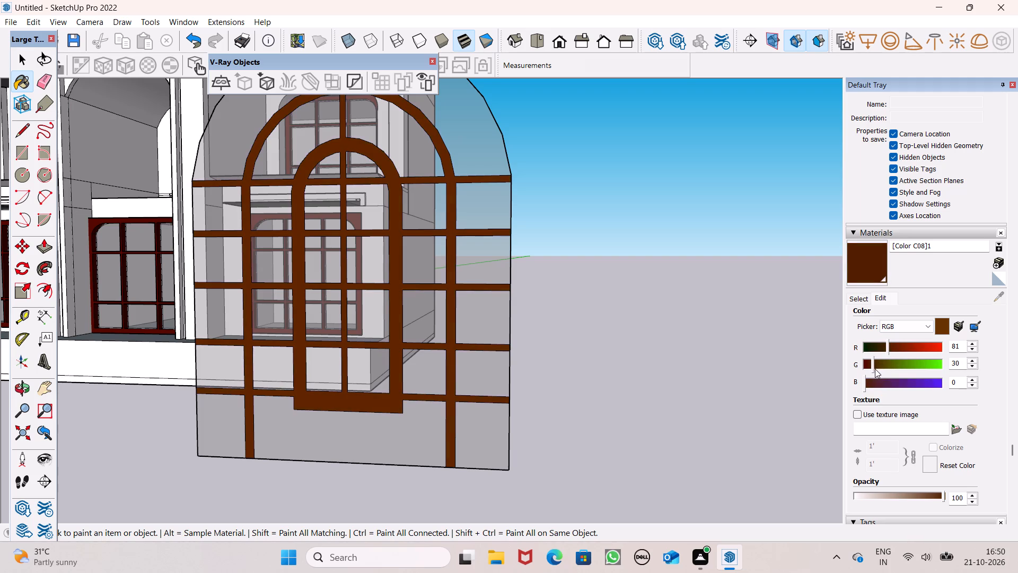
left_click_drag(887, 350, 895, 350)
left_click_drag(895, 350, 896, 352)
left_click_drag(878, 365, 883, 366)
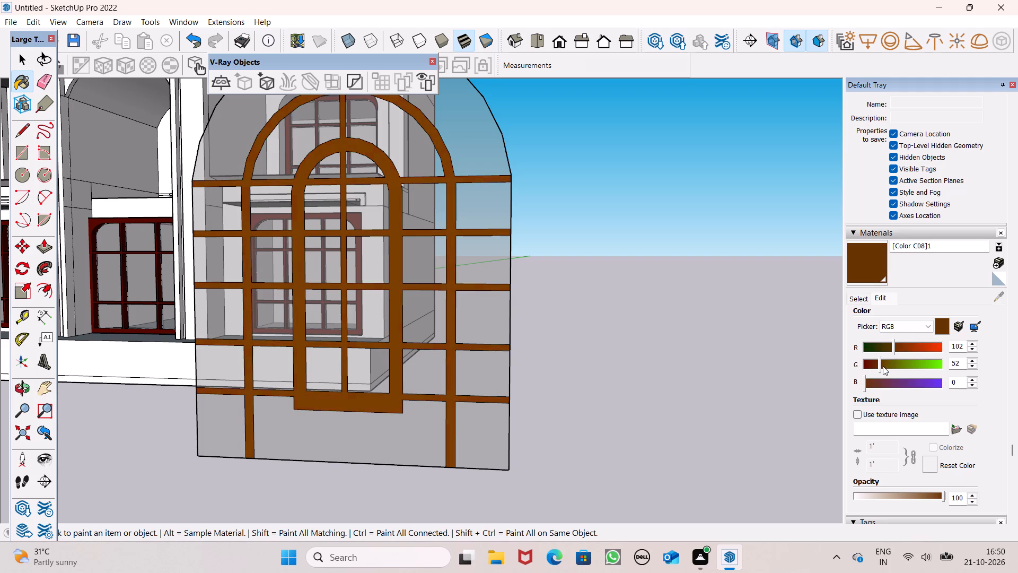
left_click_drag(883, 366, 885, 366)
left_click(867, 388)
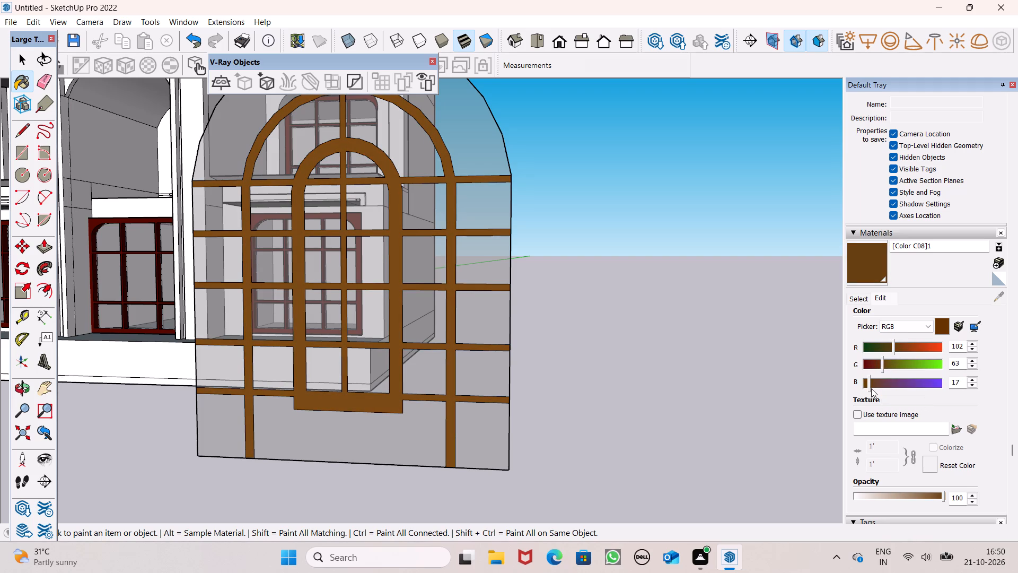
left_click(884, 364)
left_click_drag(896, 350, 891, 357)
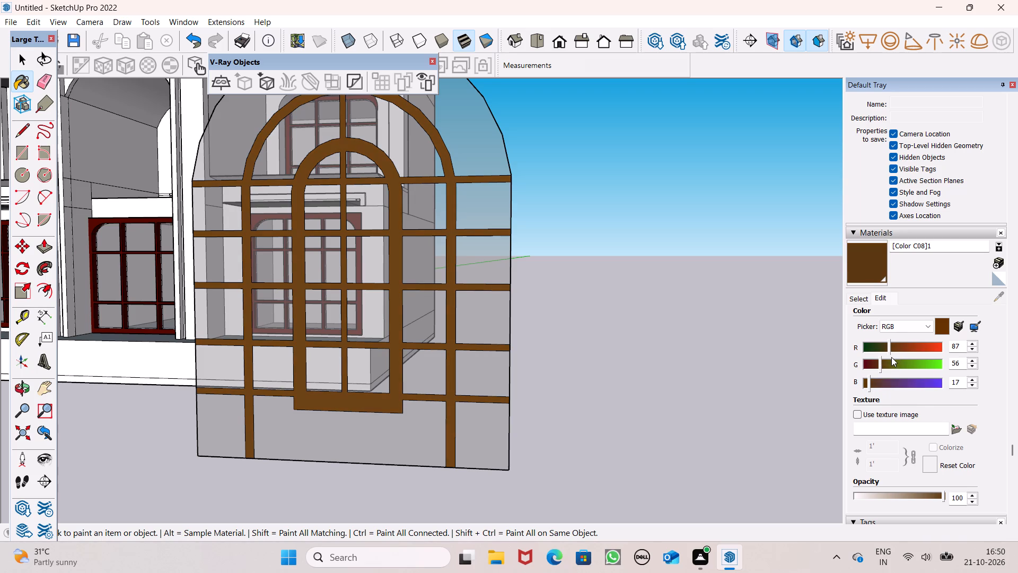
left_click_drag(891, 357, 890, 358)
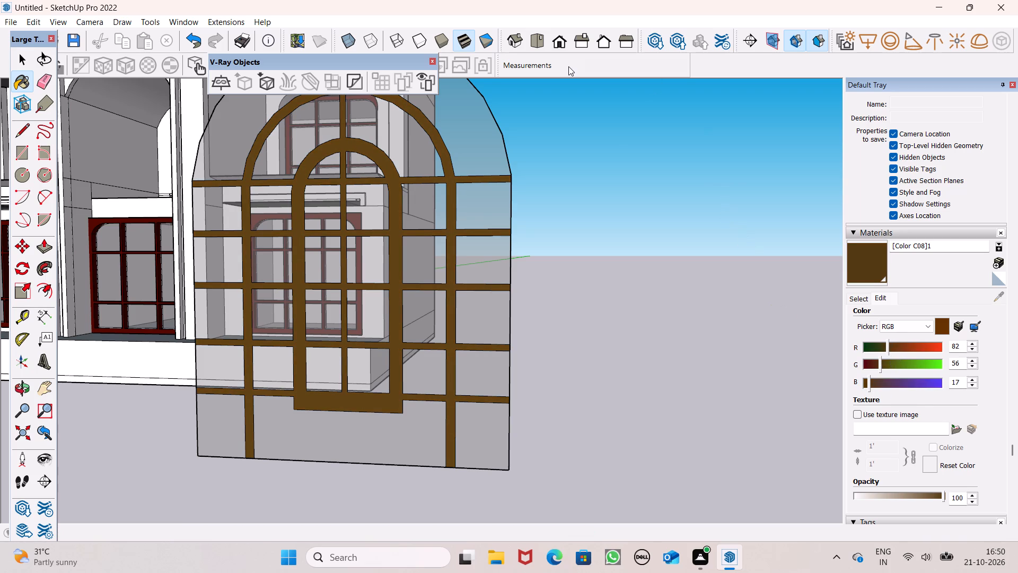
key("space")
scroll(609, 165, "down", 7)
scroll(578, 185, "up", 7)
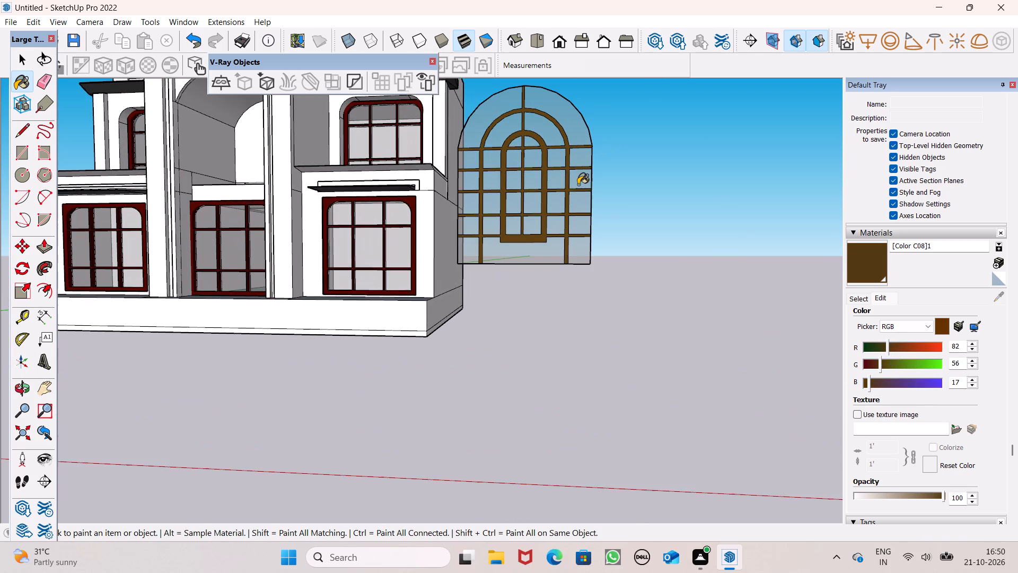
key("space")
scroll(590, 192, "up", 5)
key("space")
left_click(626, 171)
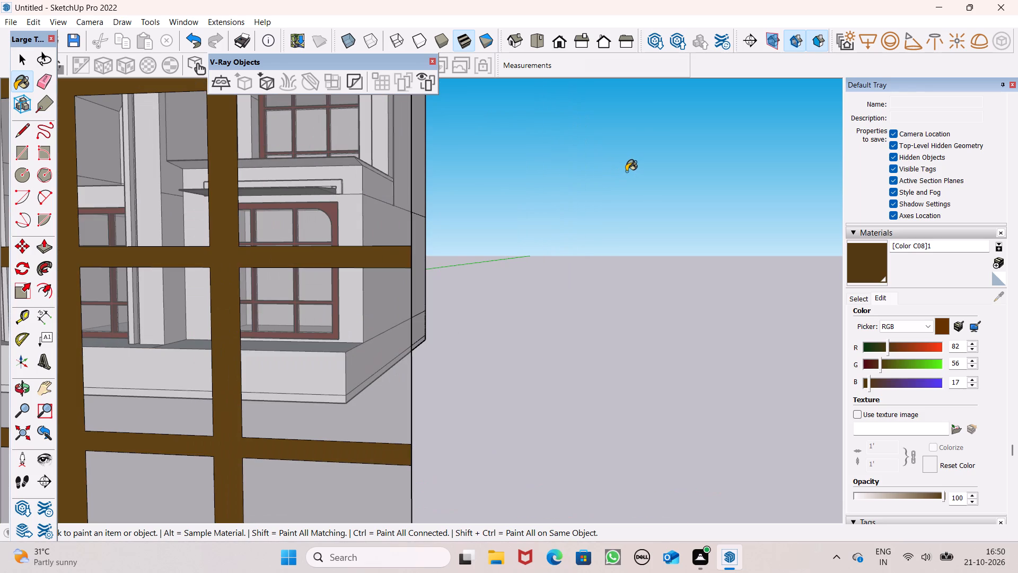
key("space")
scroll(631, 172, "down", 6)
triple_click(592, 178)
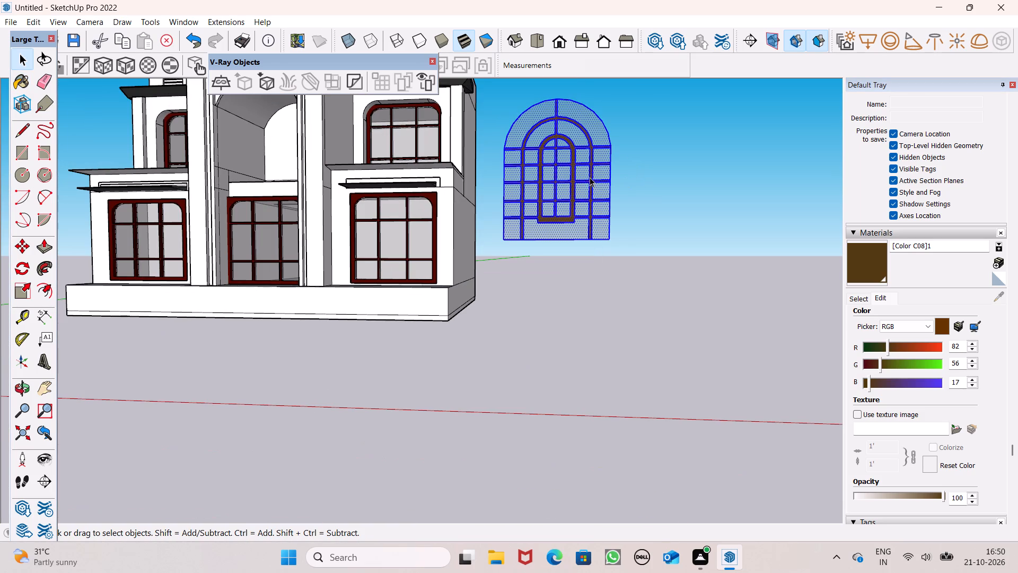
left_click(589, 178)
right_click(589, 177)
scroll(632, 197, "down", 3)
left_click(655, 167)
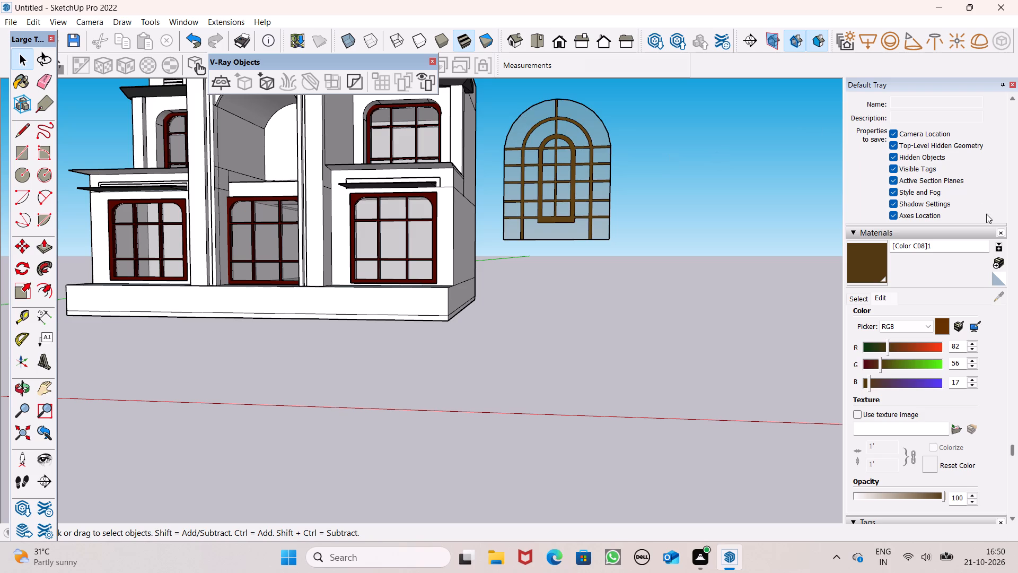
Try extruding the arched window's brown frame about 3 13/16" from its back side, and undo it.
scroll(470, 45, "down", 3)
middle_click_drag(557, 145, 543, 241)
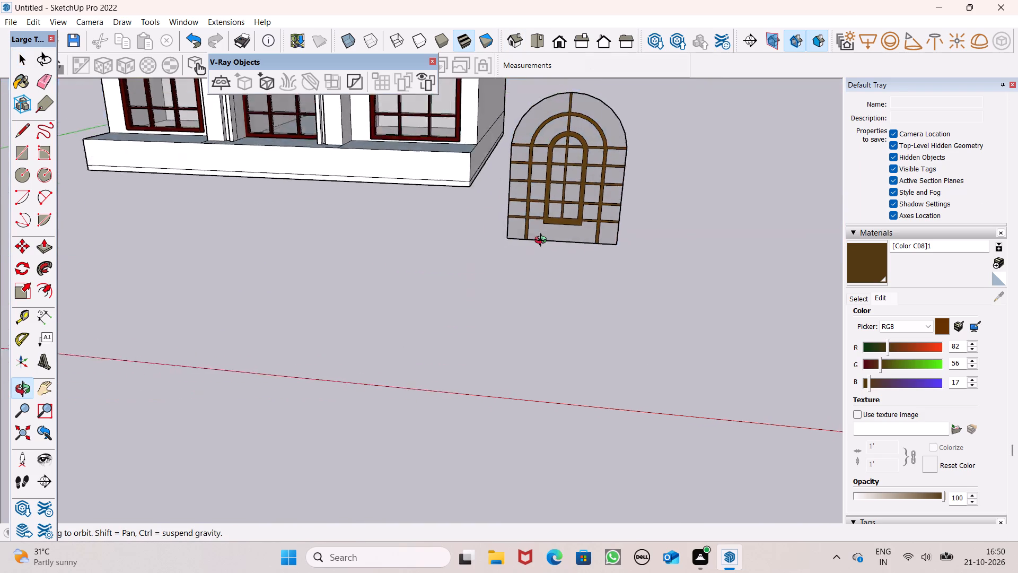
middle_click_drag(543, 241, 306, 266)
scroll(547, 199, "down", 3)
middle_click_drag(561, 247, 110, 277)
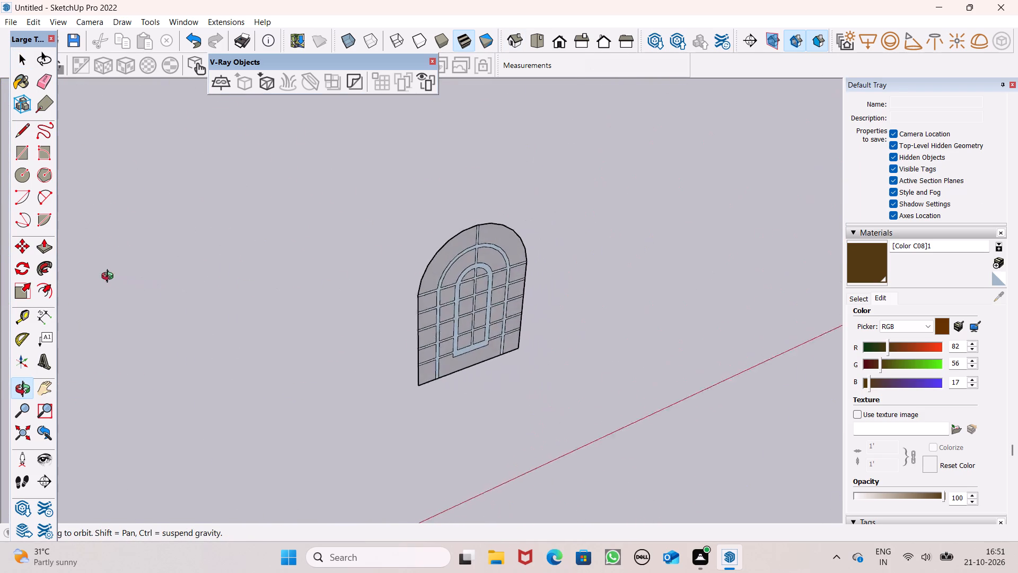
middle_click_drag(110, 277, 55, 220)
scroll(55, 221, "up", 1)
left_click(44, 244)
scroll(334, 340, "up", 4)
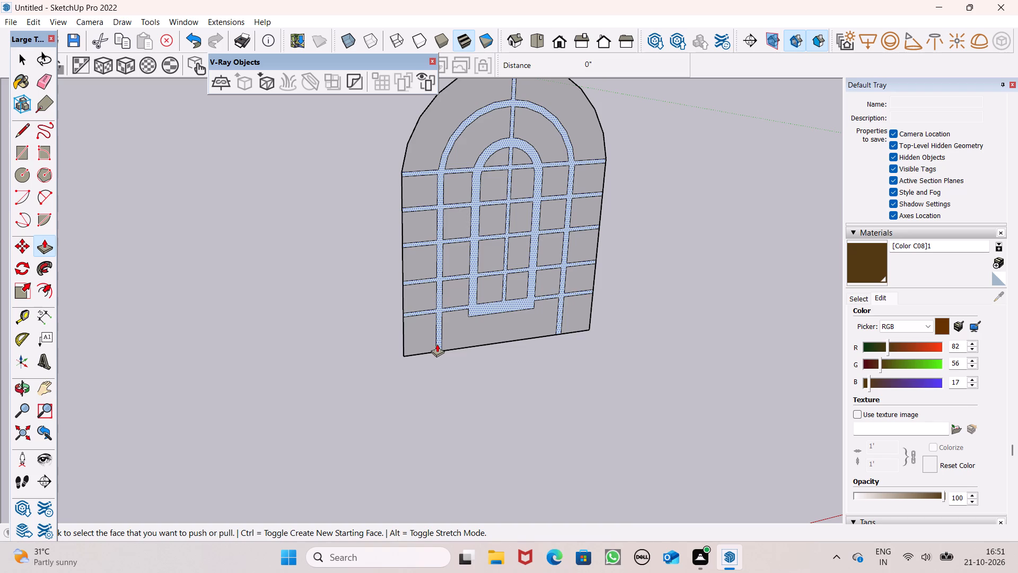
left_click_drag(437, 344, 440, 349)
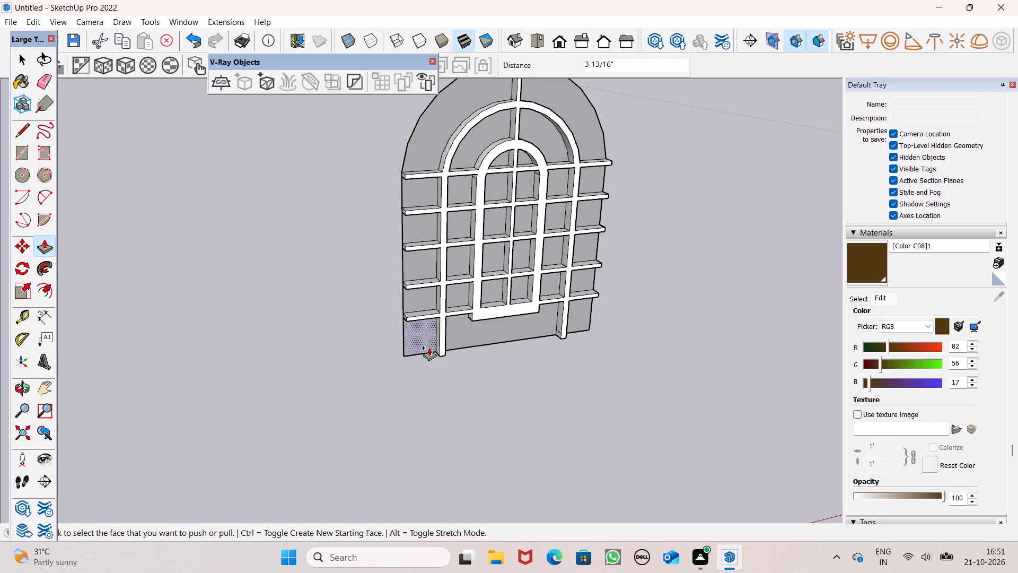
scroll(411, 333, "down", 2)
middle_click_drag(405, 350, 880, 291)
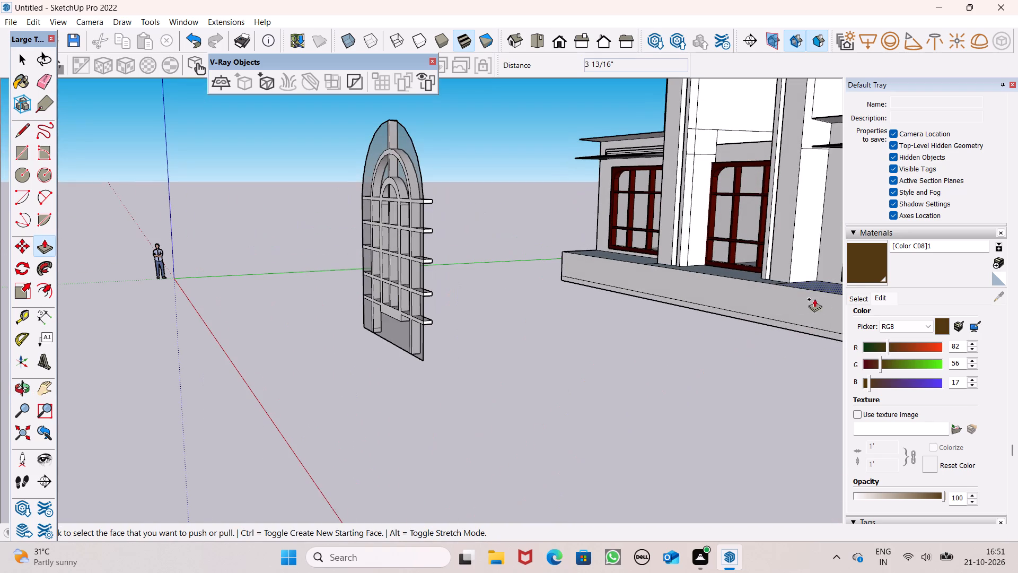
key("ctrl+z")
Extrude the arched window's connected brown frame and glazing bars about 4 1/16" outward from the front.
middle_click_drag(578, 333, 884, 406)
scroll(369, 386, "up", 3)
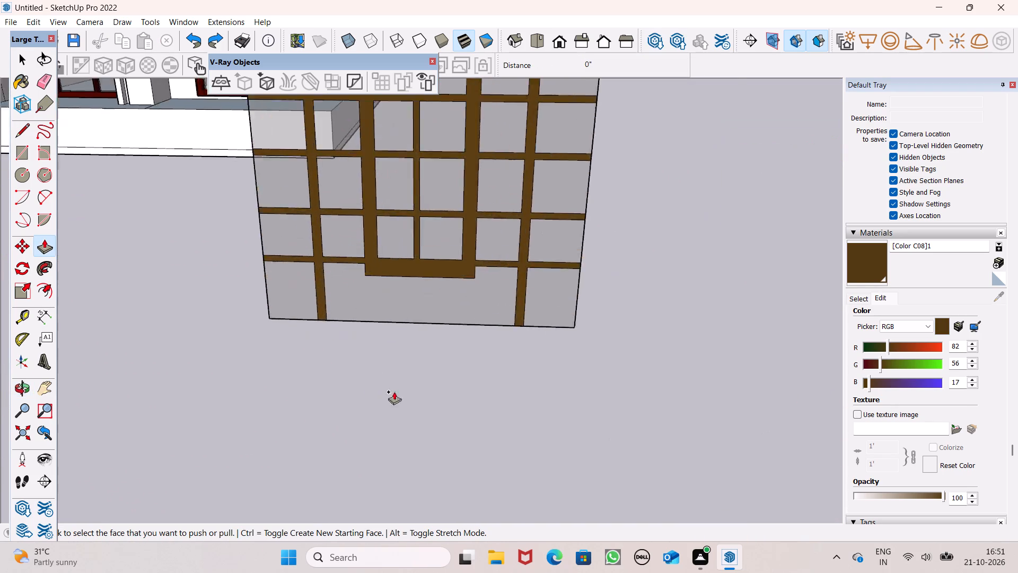
scroll(394, 392, "up", 2)
scroll(475, 352, "down", 4)
scroll(536, 322, "up", 1)
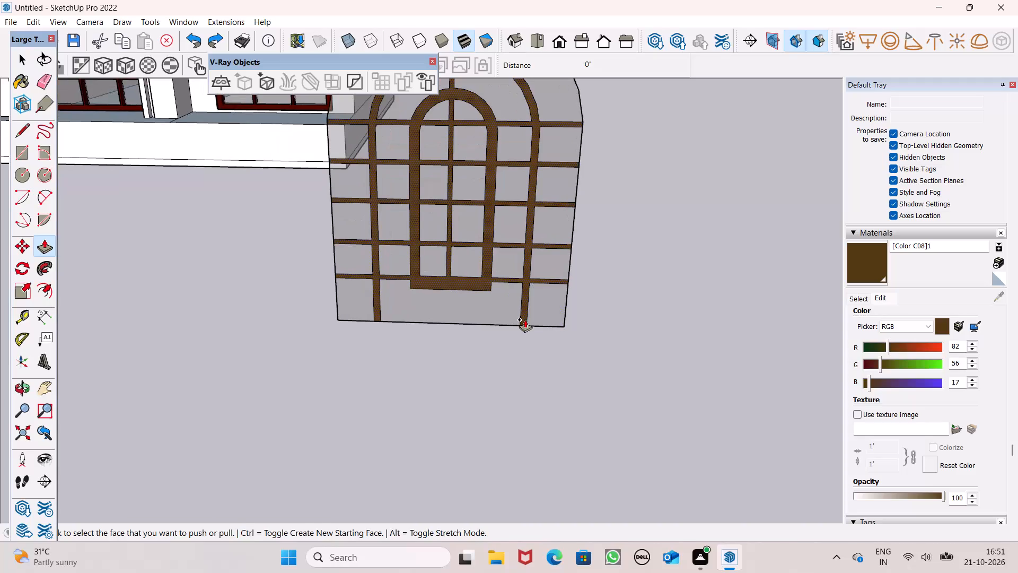
left_click_drag(525, 319, 525, 325)
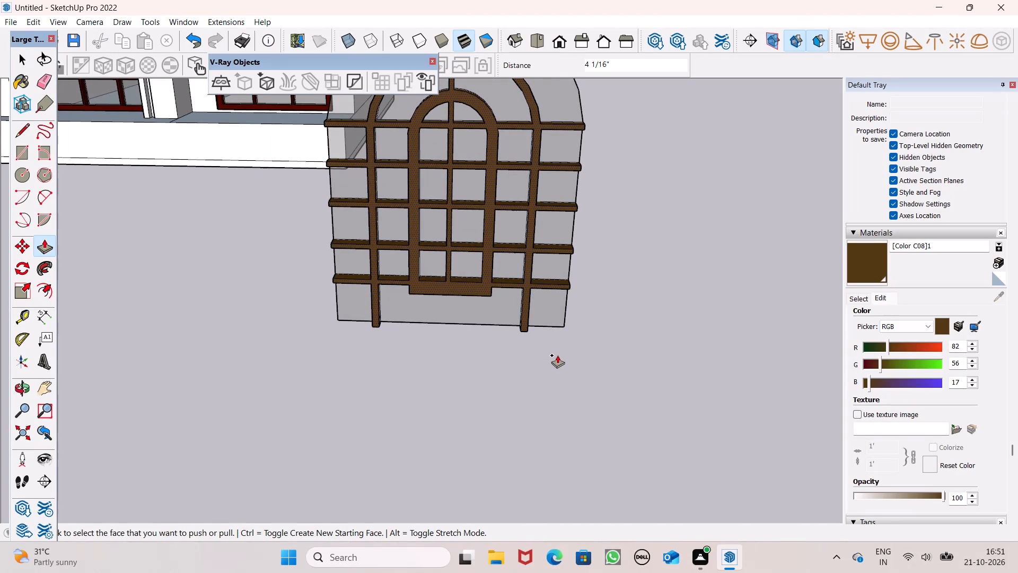
key("space")
left_click(555, 352)
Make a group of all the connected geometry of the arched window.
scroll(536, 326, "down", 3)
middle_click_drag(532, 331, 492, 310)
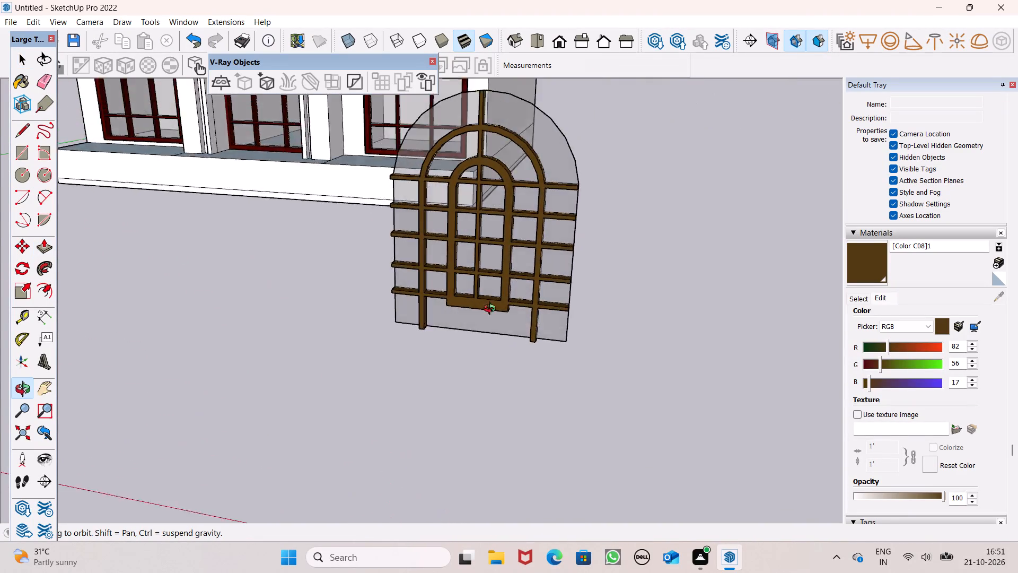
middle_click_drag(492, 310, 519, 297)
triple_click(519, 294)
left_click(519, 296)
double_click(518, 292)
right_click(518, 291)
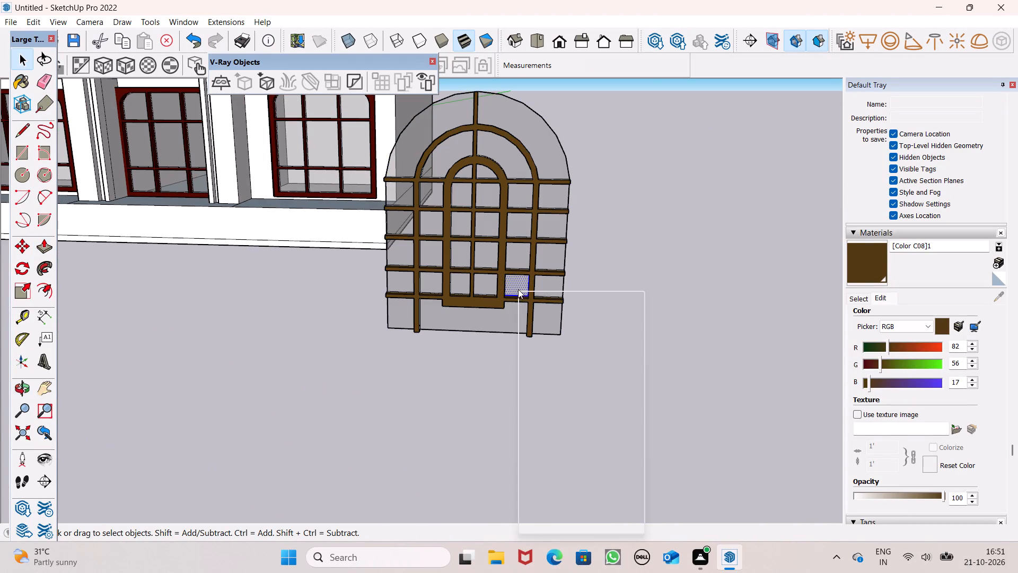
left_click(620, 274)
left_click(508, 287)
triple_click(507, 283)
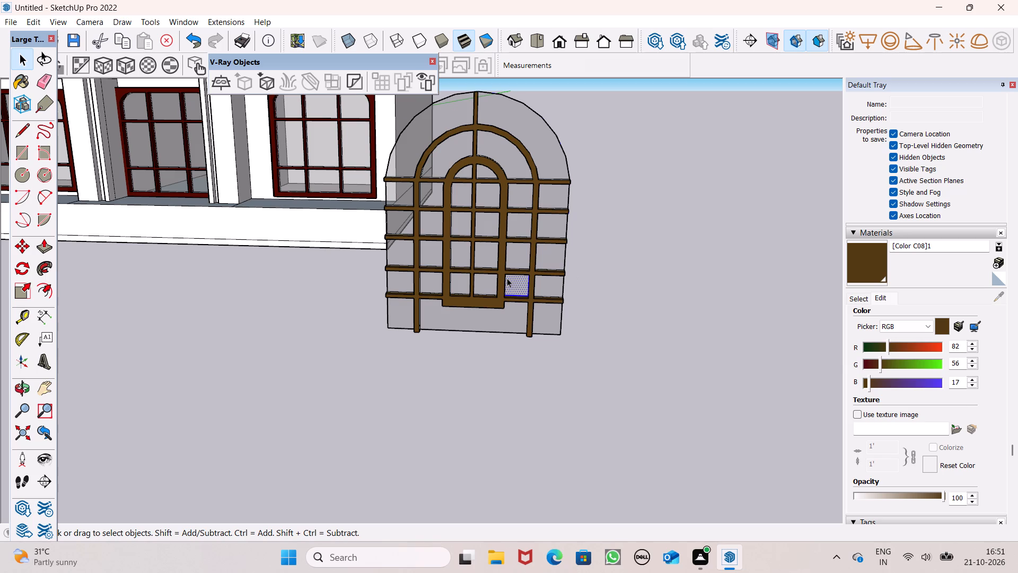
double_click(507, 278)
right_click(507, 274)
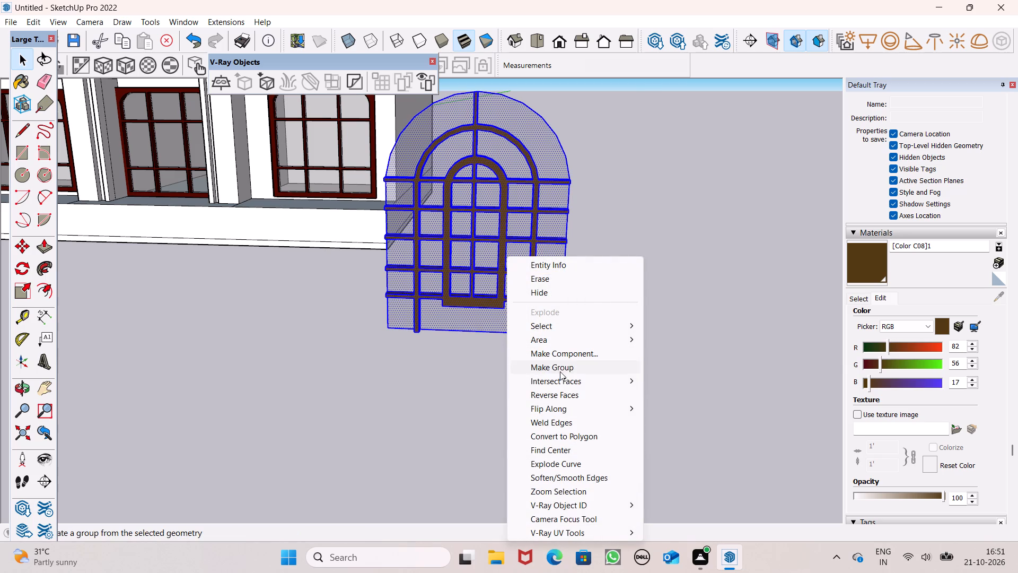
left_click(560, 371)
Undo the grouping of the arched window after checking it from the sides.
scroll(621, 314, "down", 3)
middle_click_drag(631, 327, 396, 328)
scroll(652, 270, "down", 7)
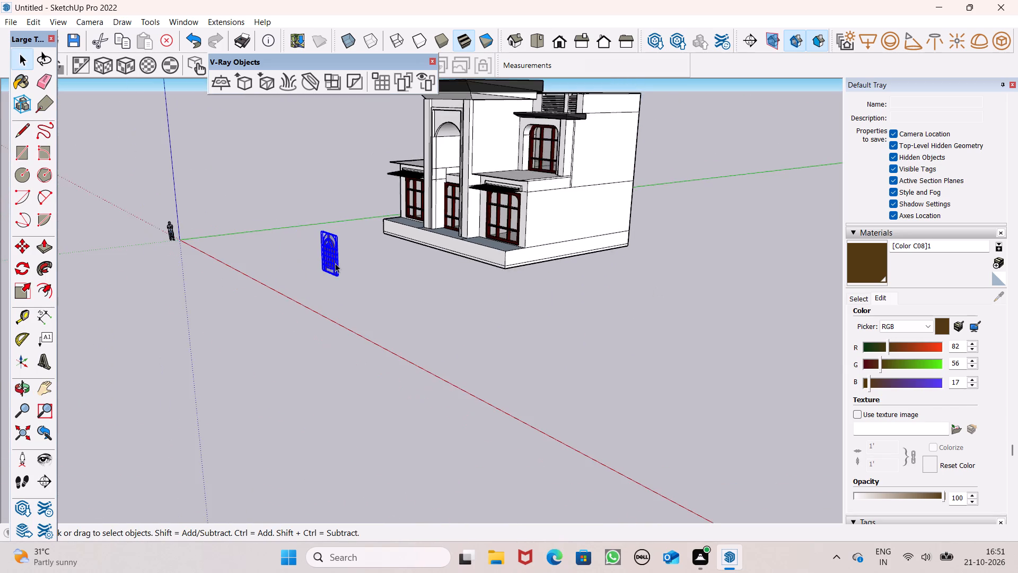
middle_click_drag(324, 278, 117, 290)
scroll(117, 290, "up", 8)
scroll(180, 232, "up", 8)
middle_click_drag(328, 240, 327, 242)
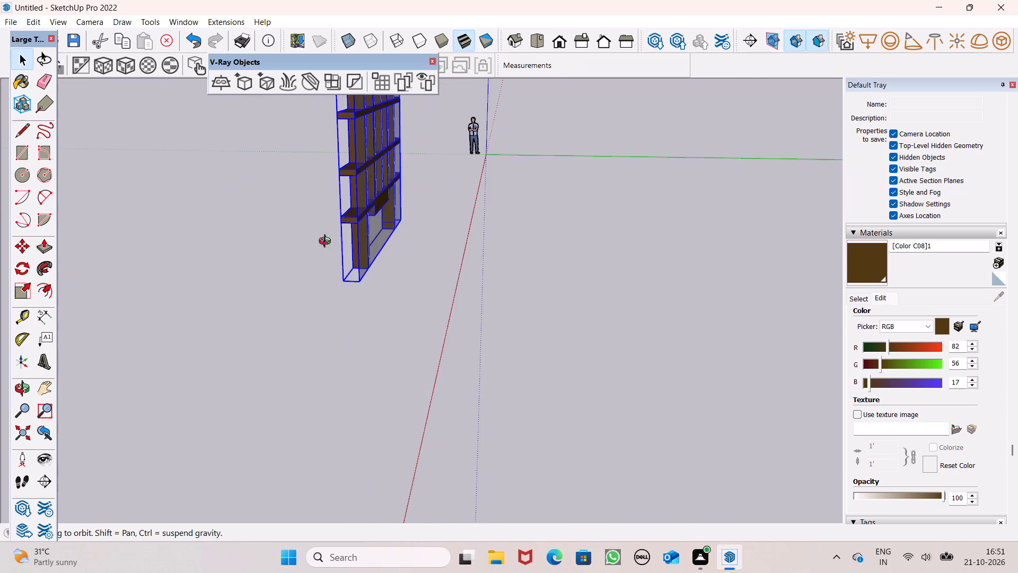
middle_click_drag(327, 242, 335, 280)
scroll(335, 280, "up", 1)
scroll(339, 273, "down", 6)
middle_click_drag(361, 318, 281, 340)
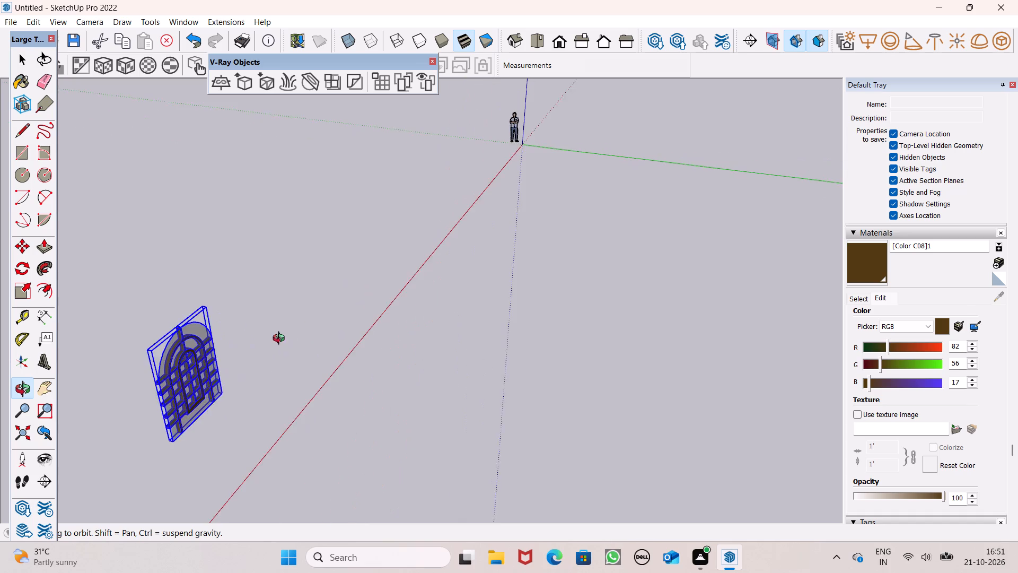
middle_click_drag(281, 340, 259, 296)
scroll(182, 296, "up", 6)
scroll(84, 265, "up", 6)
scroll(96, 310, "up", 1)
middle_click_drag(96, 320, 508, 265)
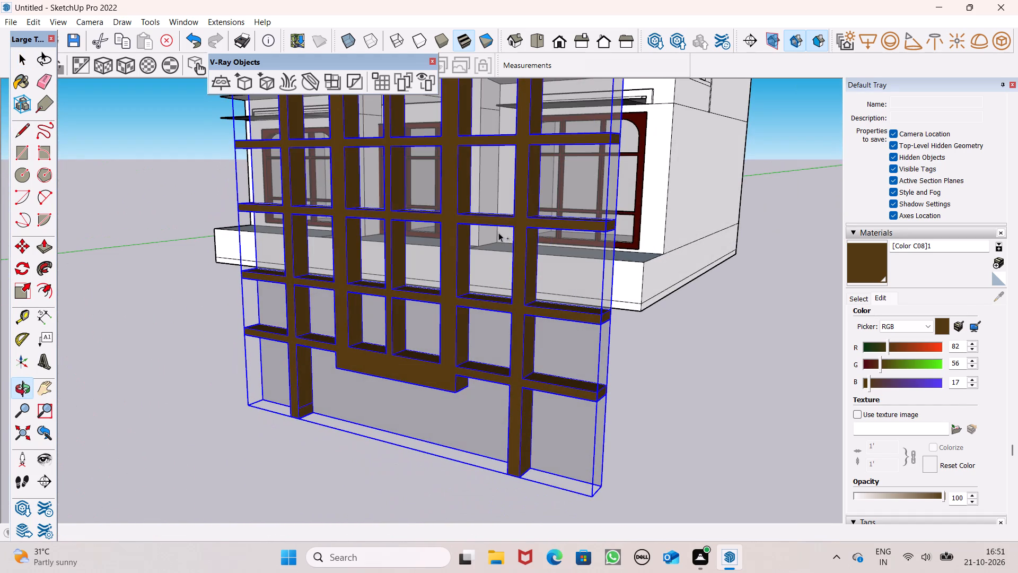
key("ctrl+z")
Examine the extruded bars and glass at close range from the back and side of the arched window.
scroll(494, 276, "down", 5)
middle_click_drag(492, 339, 3, 362)
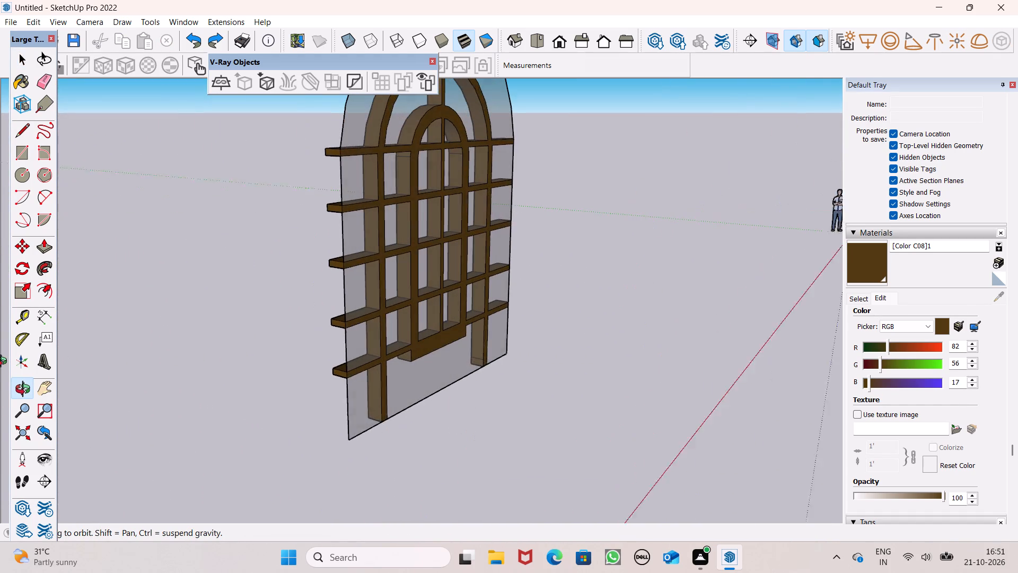
middle_click_drag(3, 362, 0, 362)
scroll(190, 330, "up", 6)
scroll(345, 323, "down", 4)
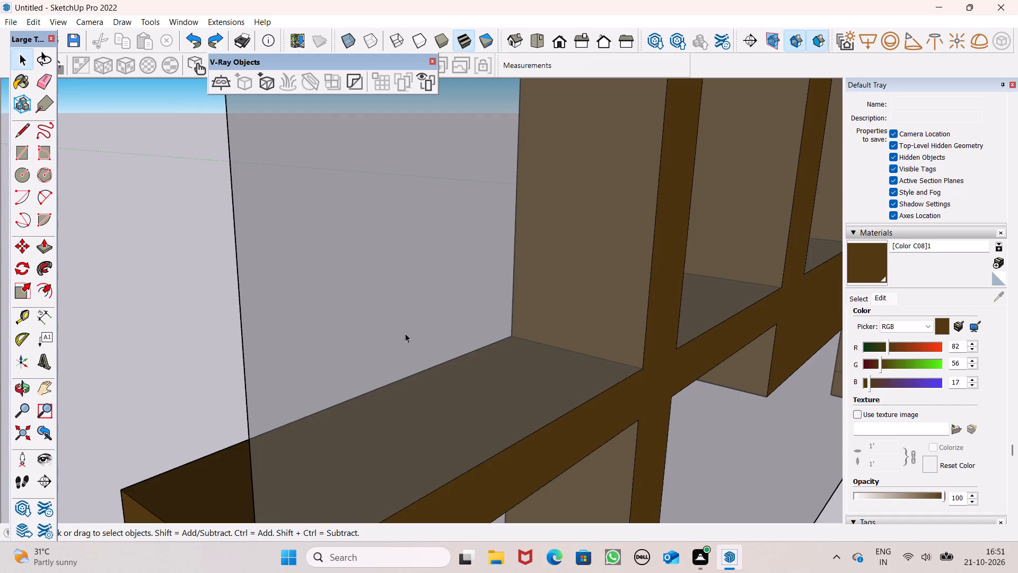
left_click(572, 419)
scroll(503, 362, "down", 5)
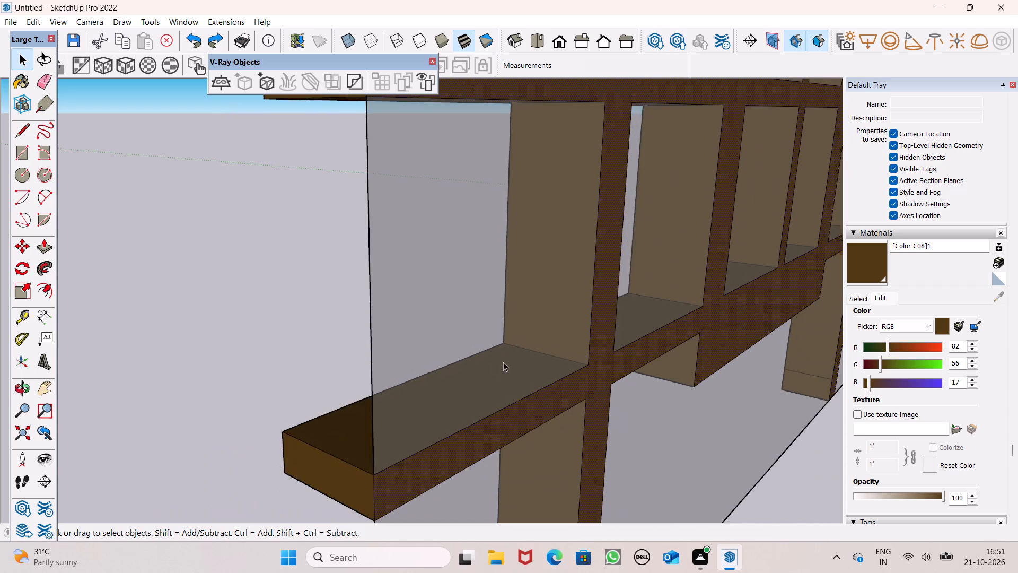
middle_click_drag(432, 378, 703, 400)
left_click(310, 390)
scroll(310, 372, "down", 6)
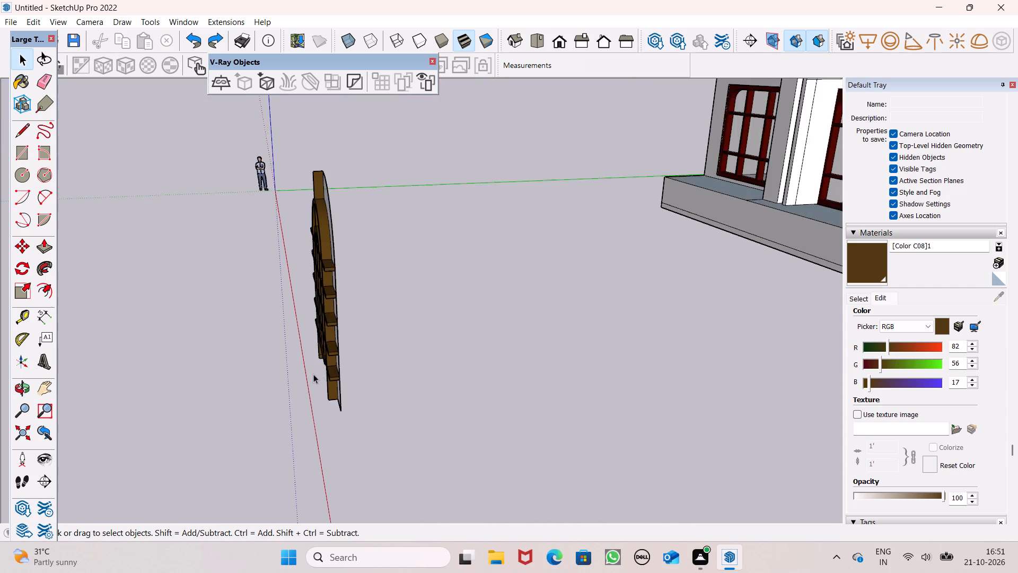
Select all connected geometry of the arched window and make it a group.
middle_click_drag(320, 382, 552, 359)
triple_click(505, 318)
left_click(505, 318)
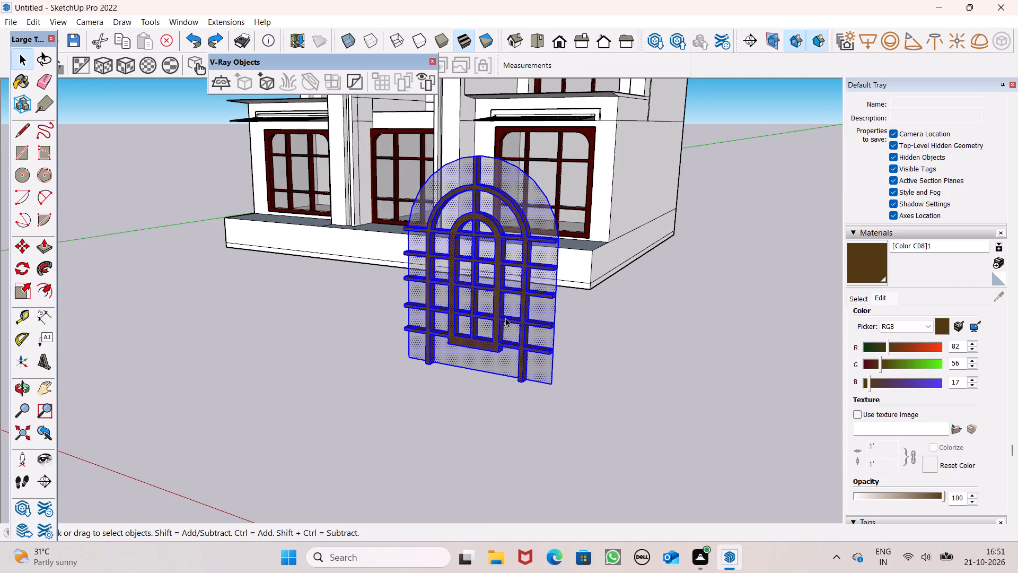
right_click(505, 318)
left_click(560, 147)
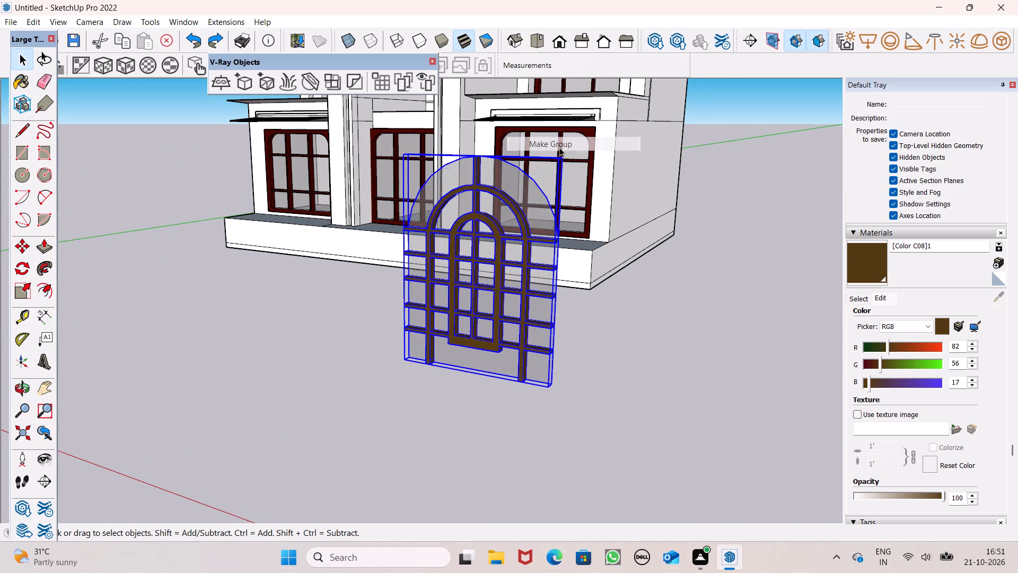
Move the arched window group by its bottom corner to the upper-storey central arched opening of the facade.
scroll(534, 238, "down", 2)
middle_click_drag(532, 278, 572, 299)
scroll(561, 301, "down", 5)
scroll(472, 291, "down", 5)
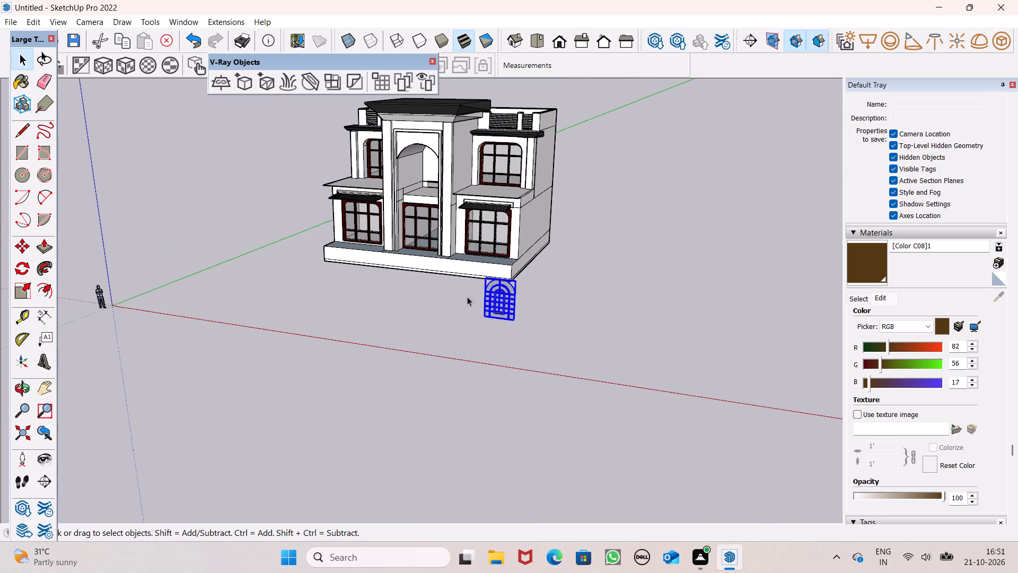
scroll(359, 112, "up", 4)
scroll(562, 328, "down", 3)
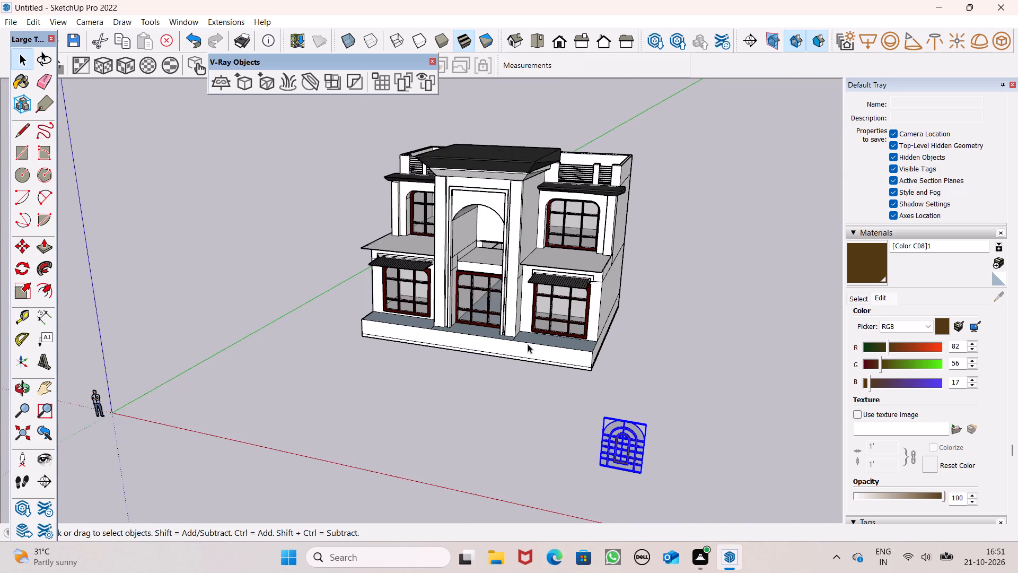
middle_click_drag(526, 344, 566, 320)
key("space")
type("m")
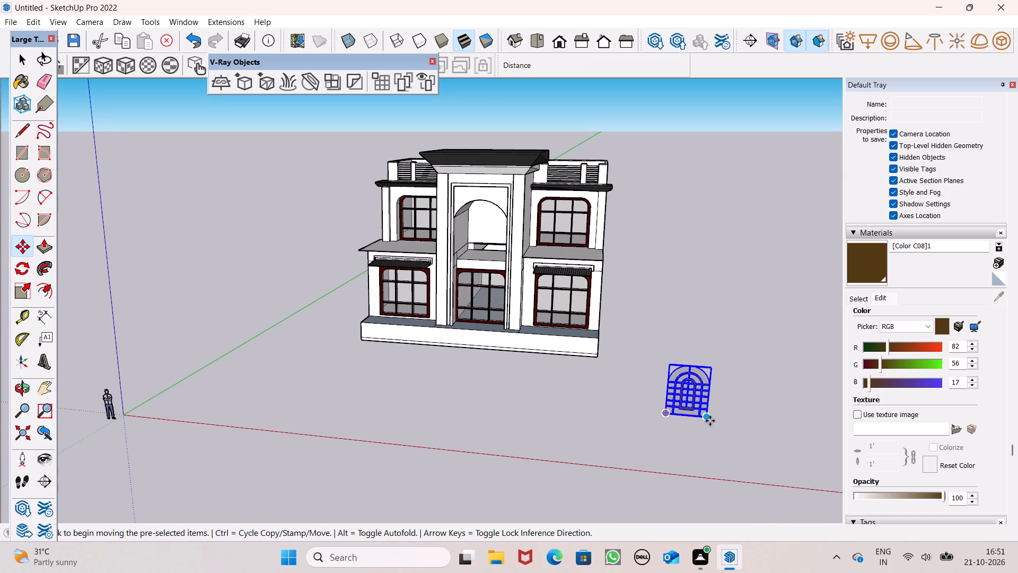
left_click_drag(710, 421, 501, 263)
Move the arched window group about 1' 10 5/8" sideways to the front corner of the balcony slab.
scroll(471, 244, "up", 8)
scroll(523, 282, "up", 1)
middle_click_drag(524, 287, 557, 315)
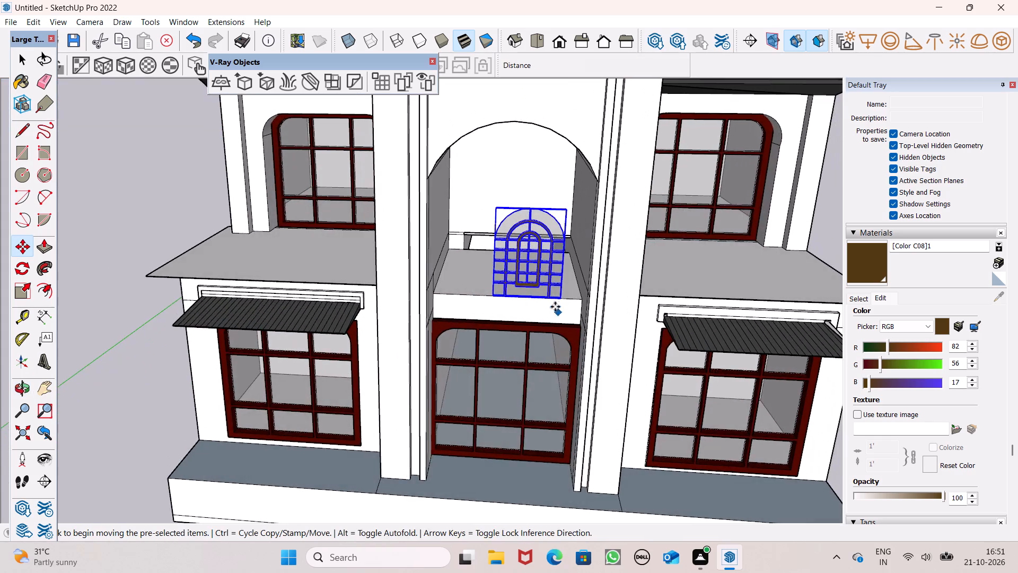
scroll(555, 290, "up", 6)
left_click_drag(569, 308, 614, 312)
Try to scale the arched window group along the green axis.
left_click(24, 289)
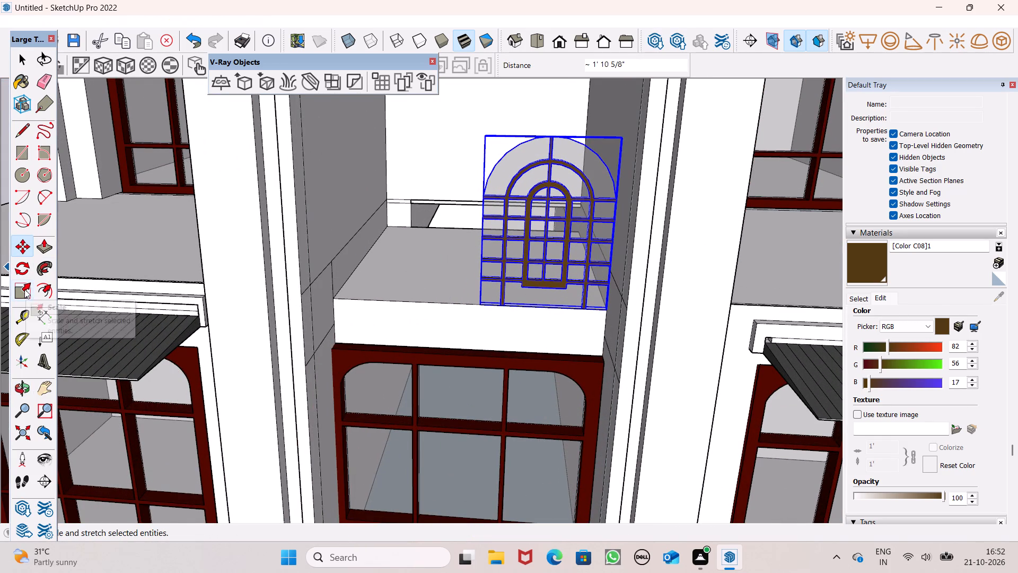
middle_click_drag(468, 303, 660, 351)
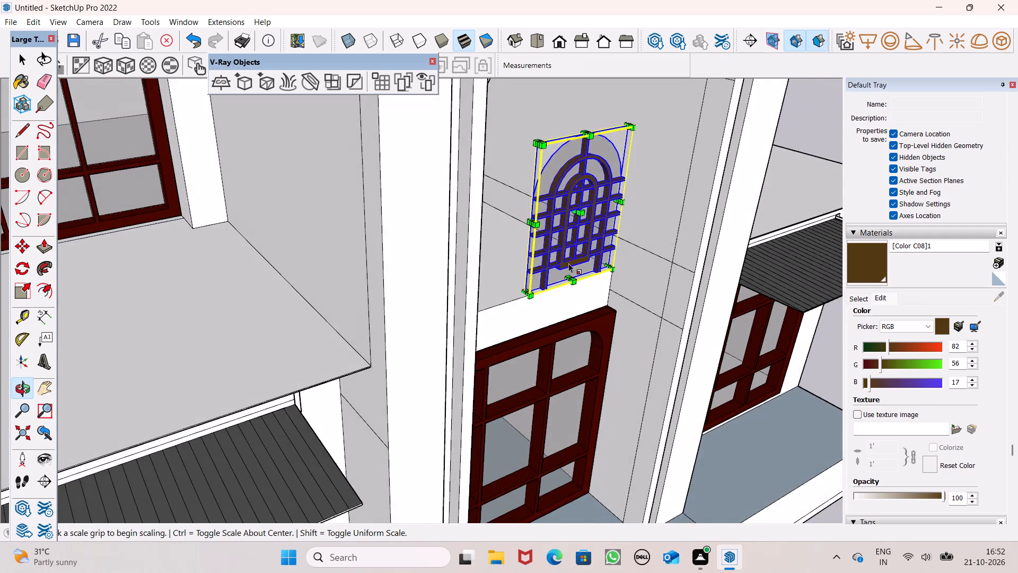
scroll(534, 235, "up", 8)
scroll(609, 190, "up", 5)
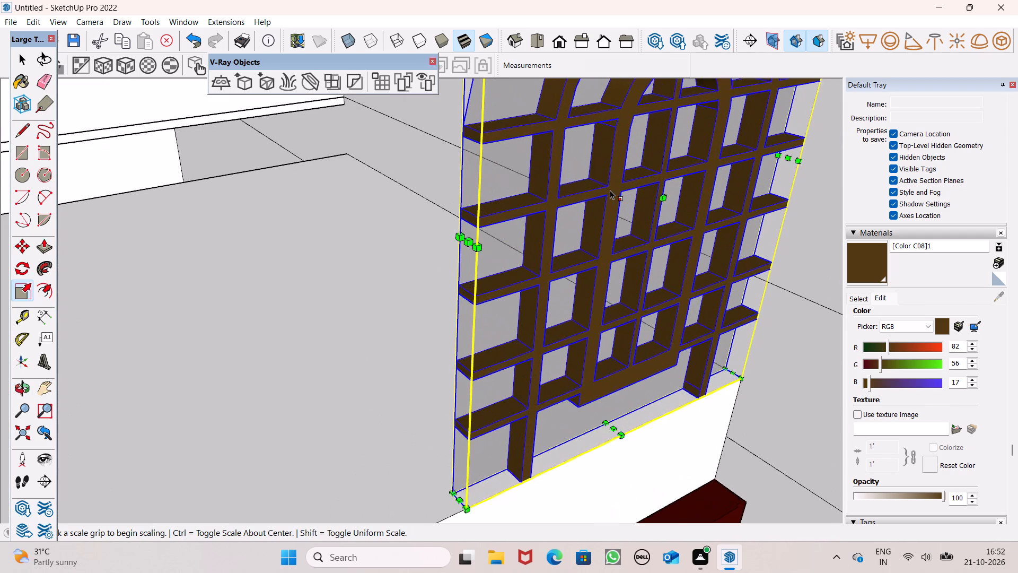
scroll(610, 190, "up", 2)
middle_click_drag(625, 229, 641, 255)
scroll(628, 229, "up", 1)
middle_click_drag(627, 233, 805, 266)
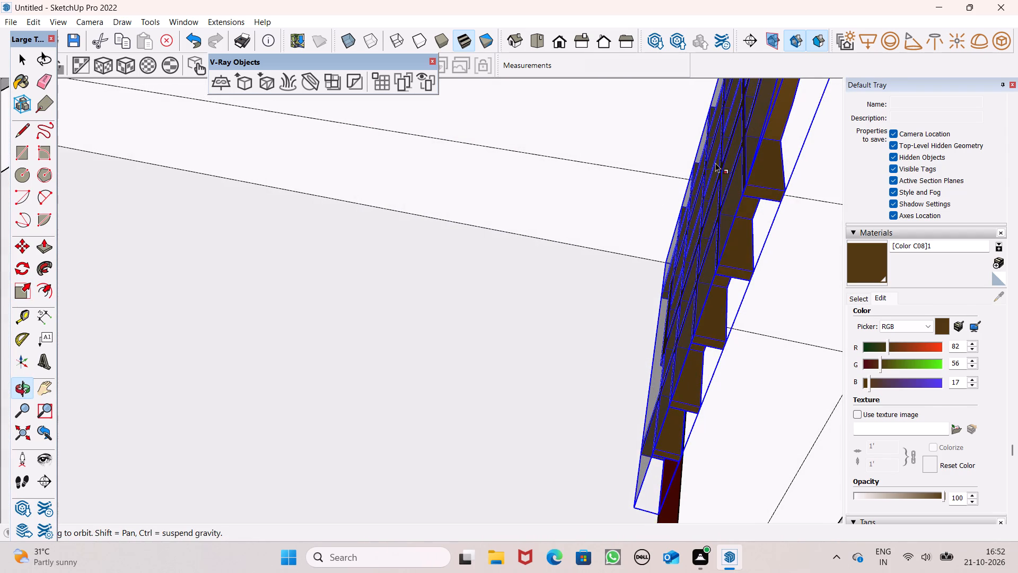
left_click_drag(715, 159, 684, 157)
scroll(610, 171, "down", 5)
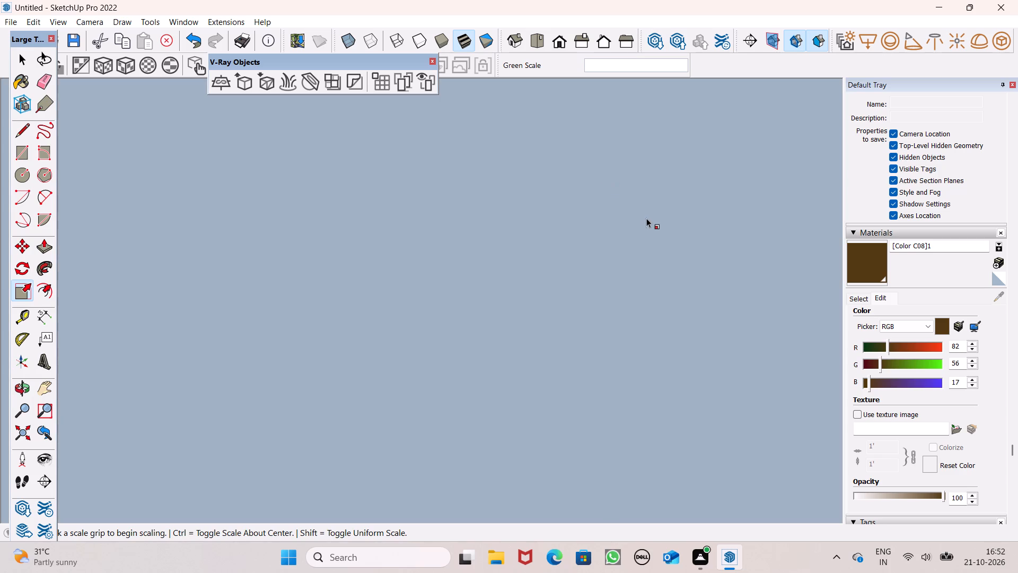
Examine the arched window's position in the central upper opening, starting from the standard front view.
left_click(560, 44)
scroll(572, 85, "down", 3)
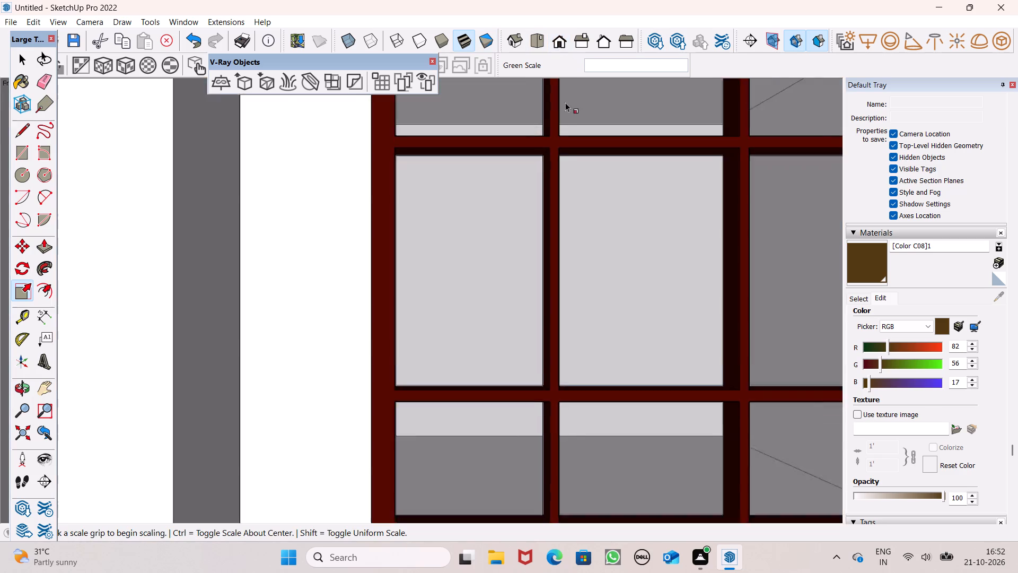
scroll(565, 102, "down", 4)
scroll(535, 161, "down", 2)
middle_click_drag(531, 190, 488, 240)
scroll(459, 199, "down", 3)
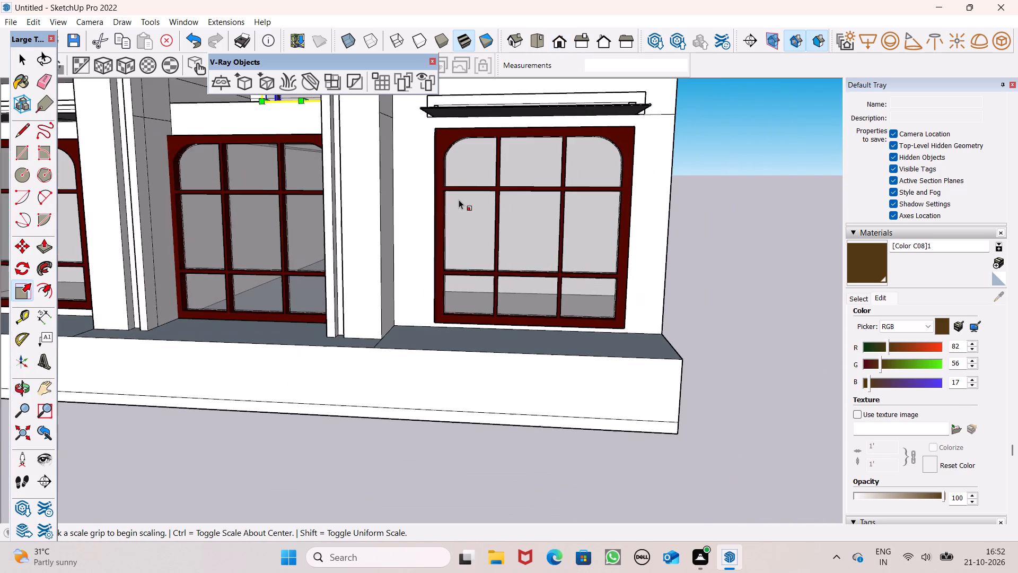
scroll(459, 199, "down", 11)
middle_click_drag(461, 215, 454, 245)
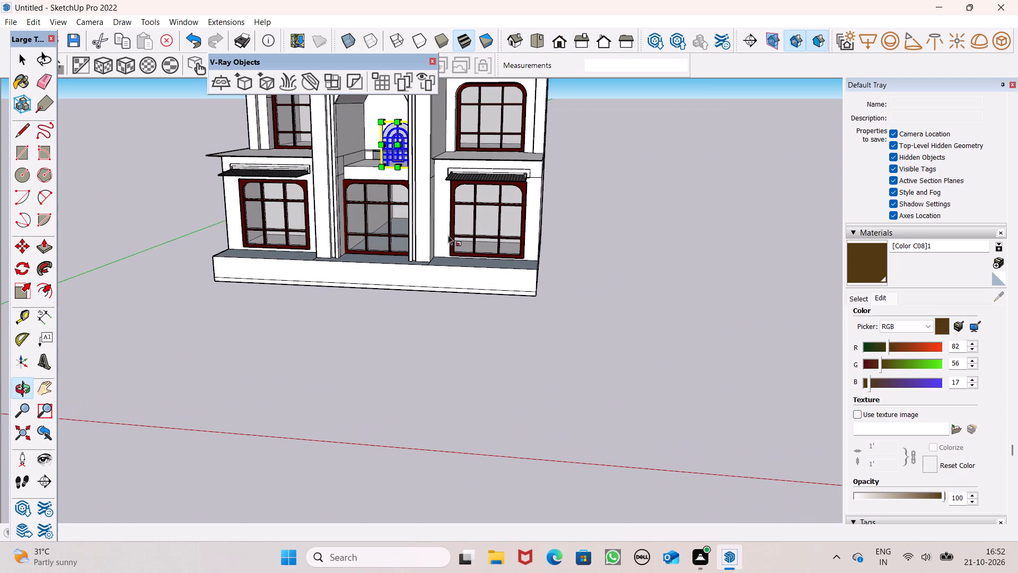
scroll(368, 149, "up", 6)
scroll(394, 199, "down", 4)
middle_click_drag(392, 193, 442, 210)
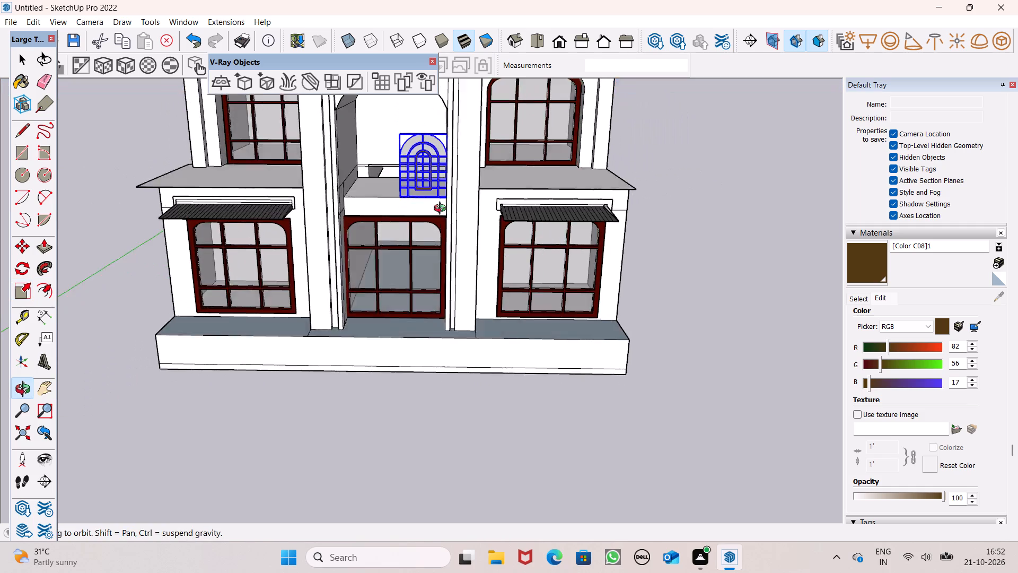
Widen the arched window group along the red axis by about 2.22 so it spans the central upper-storey opening.
middle_click_drag(442, 210, 486, 221)
scroll(324, 111, "up", 7)
scroll(403, 174, "up", 1)
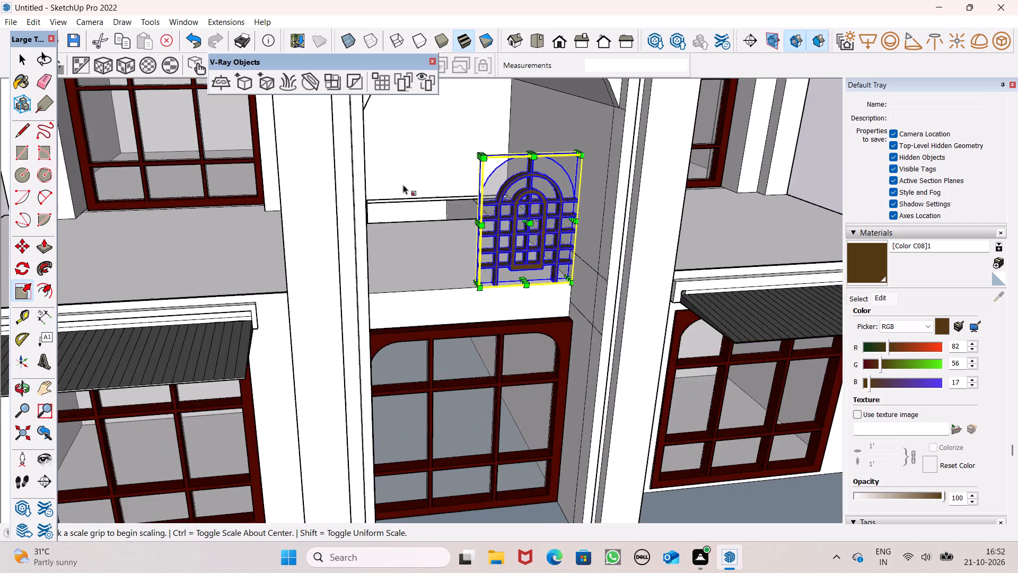
middle_click_drag(403, 188, 439, 274)
scroll(459, 274, "up", 4)
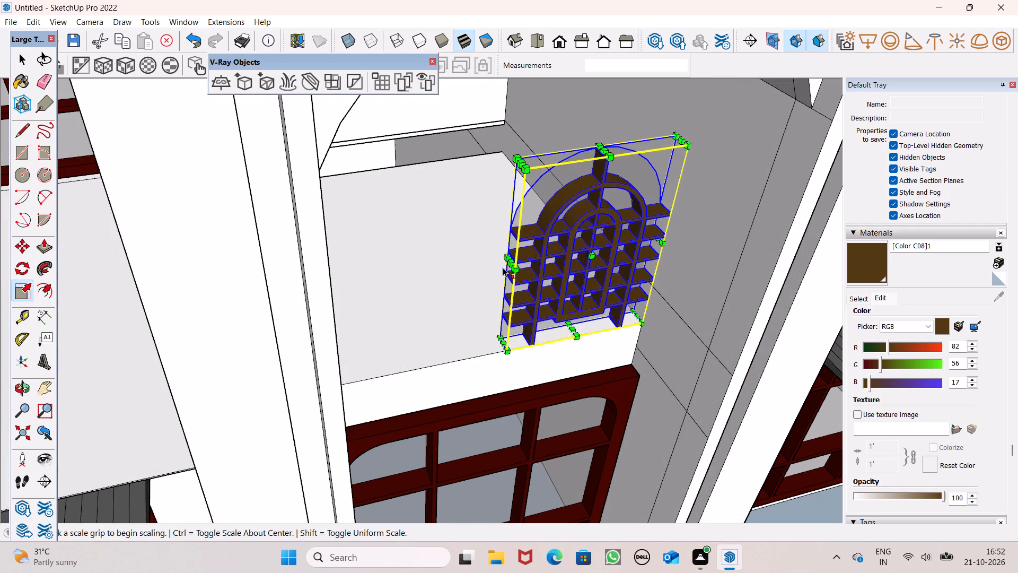
left_click_drag(508, 260, 421, 282)
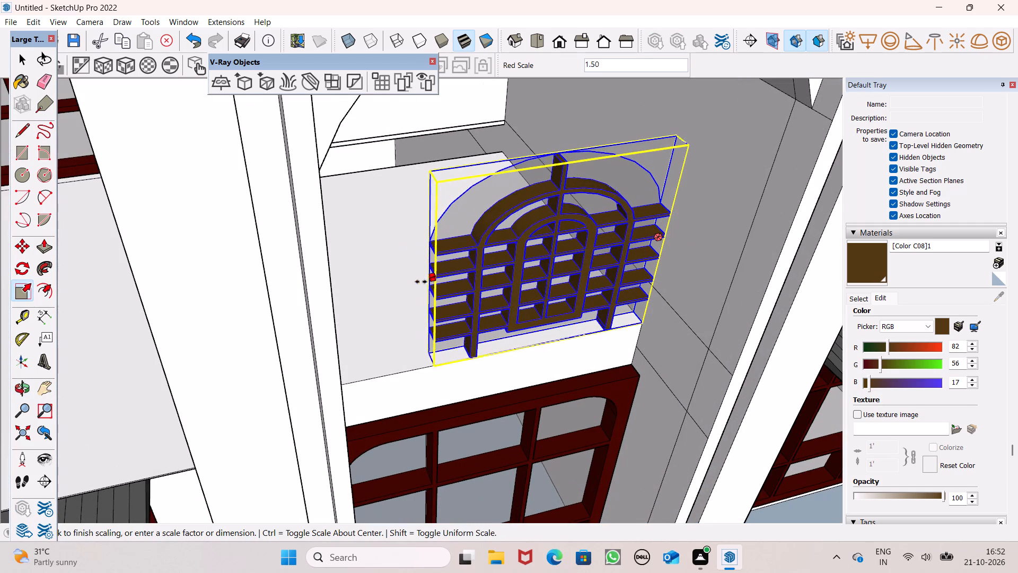
left_click_drag(421, 282, 332, 303)
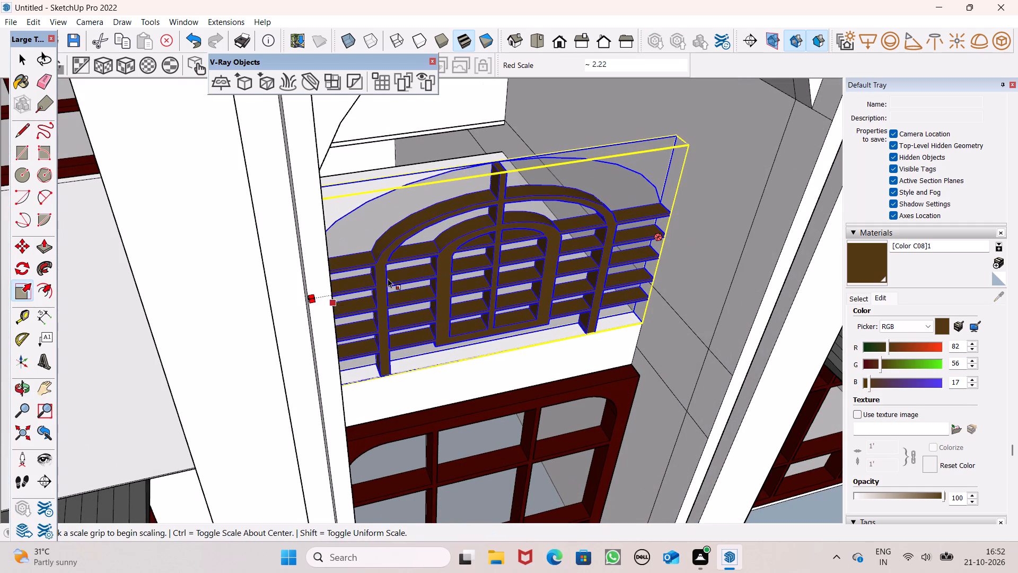
Stretch the arched window group upward along the blue axis toward the crown of the arched opening.
middle_click_drag(445, 284, 428, 322)
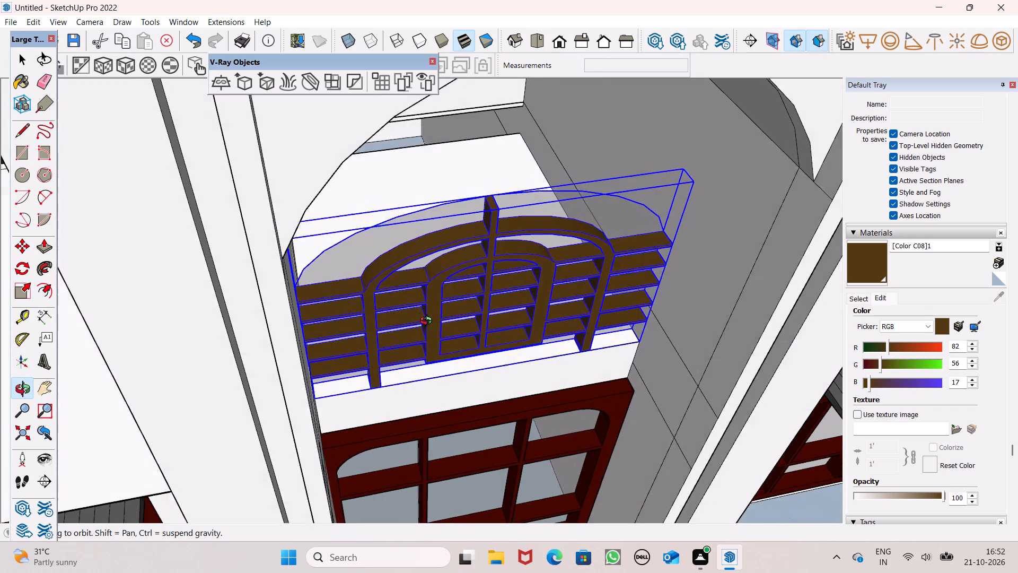
middle_click_drag(428, 322, 429, 323)
left_click_drag(498, 206, 496, 193)
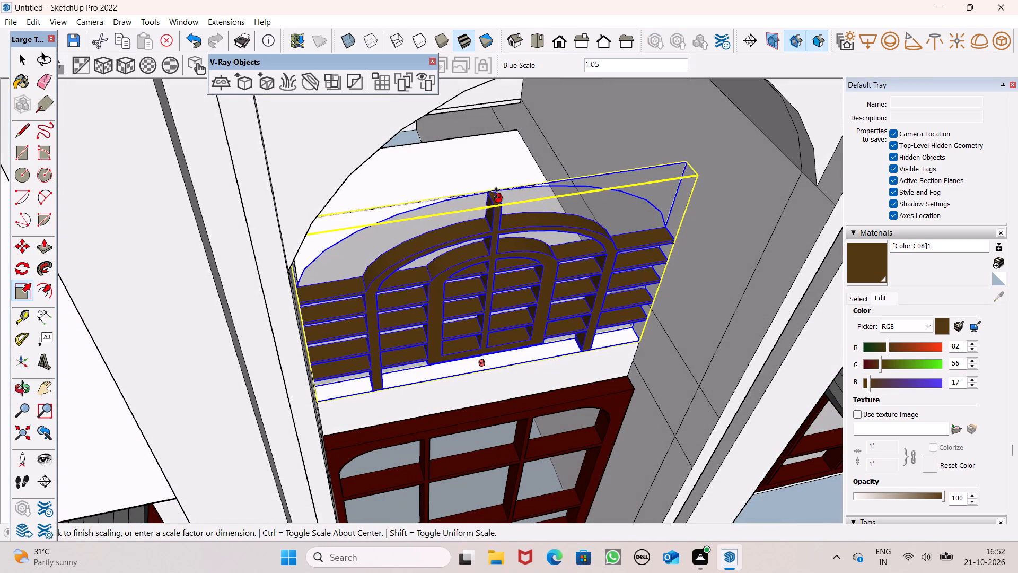
left_click_drag(496, 193, 522, 63)
scroll(538, 204, "down", 2)
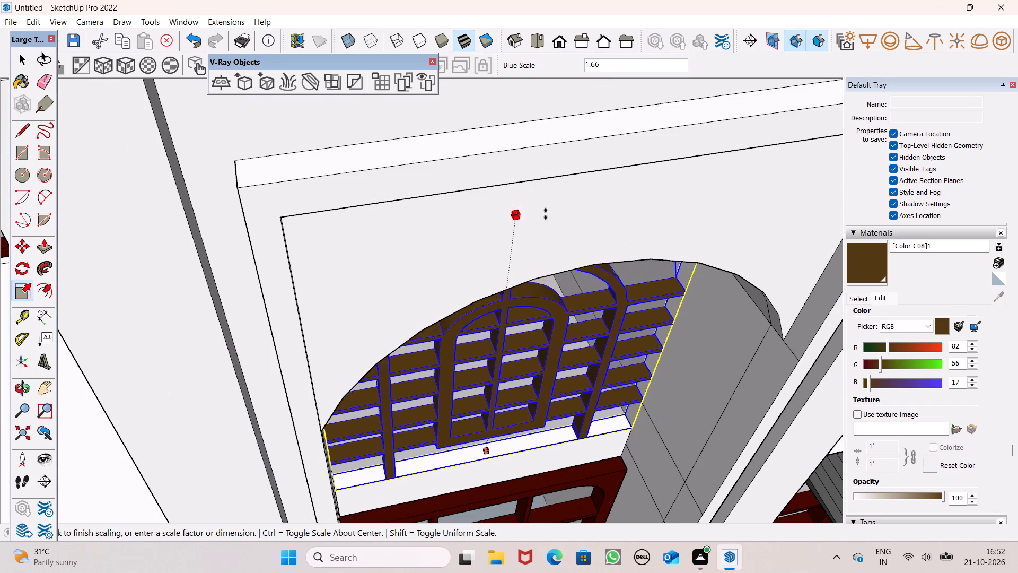
left_click(527, 172)
Fine-tune the arched window group's height along the blue axis to meet the crown of the arched opening.
middle_click_drag(532, 209, 417, 0)
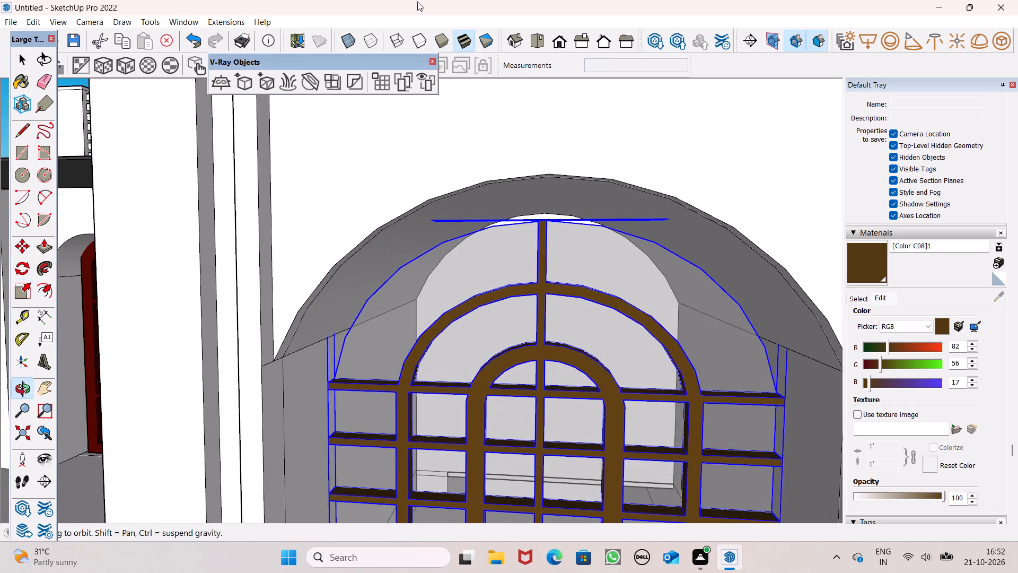
scroll(555, 305, "up", 5)
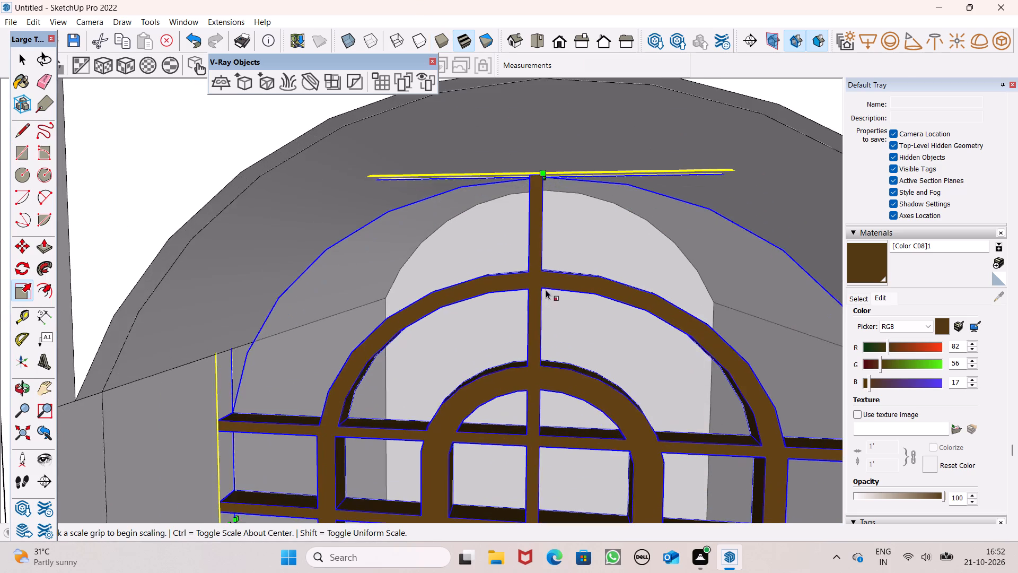
scroll(546, 290, "up", 1)
middle_click_drag(545, 304, 550, 370)
scroll(545, 207, "up", 2)
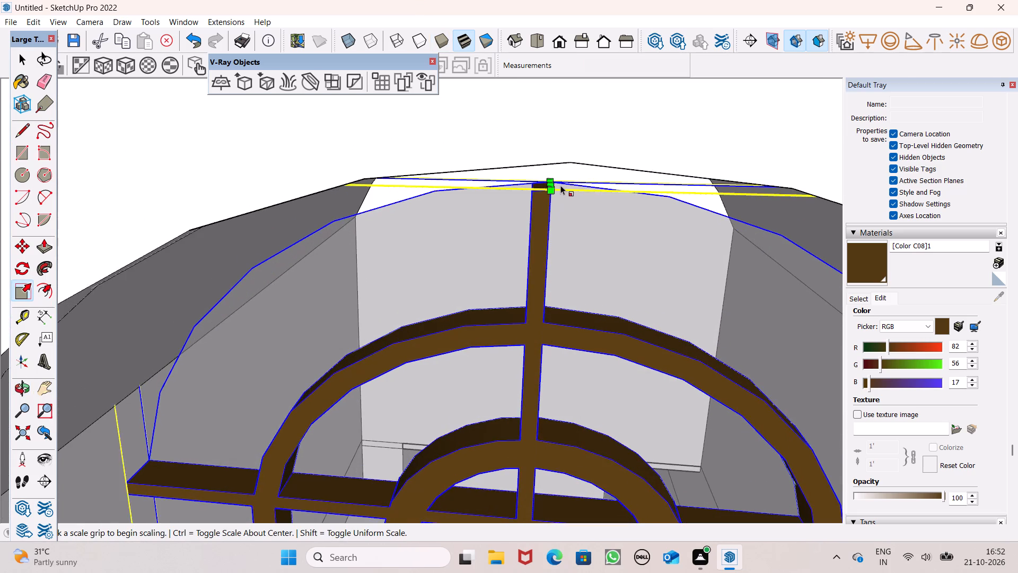
scroll(560, 185, "up", 5)
left_click_drag(538, 185, 536, 160)
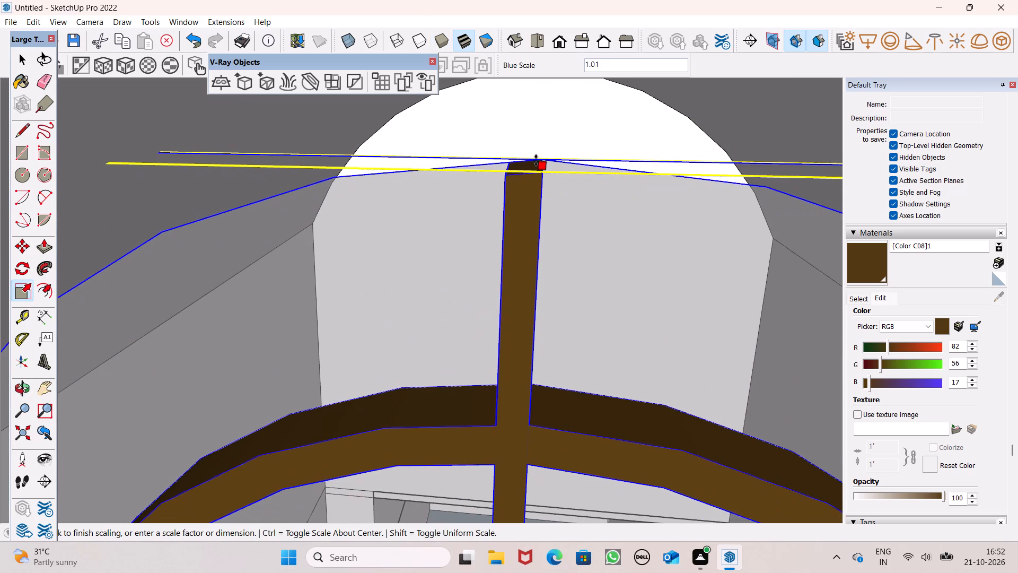
left_click_drag(536, 160, 522, 44)
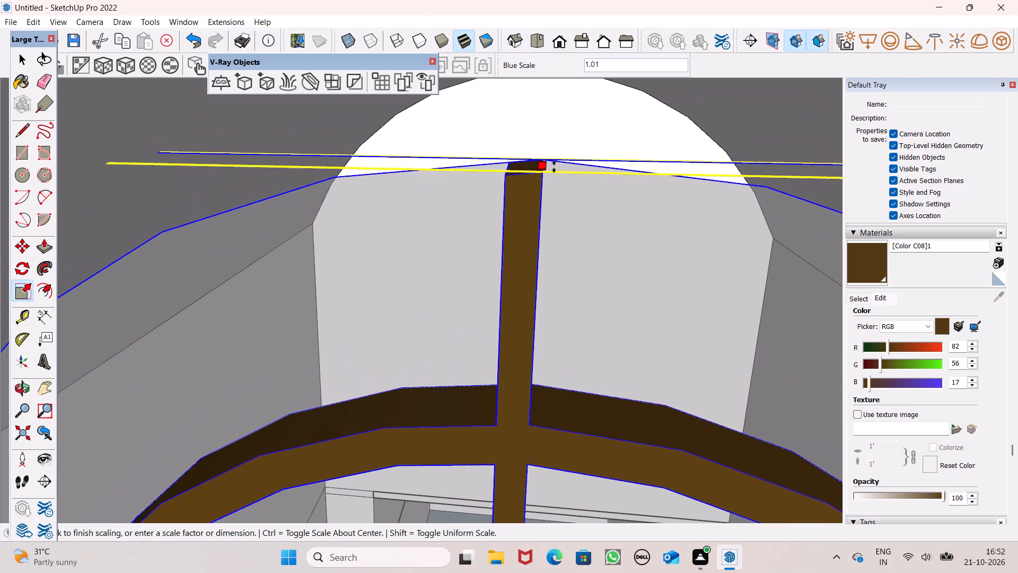
left_click(501, 80)
Deselect the arched window group and check its fit within the facade, starting from the standard front view.
middle_click_drag(560, 248, 555, 267)
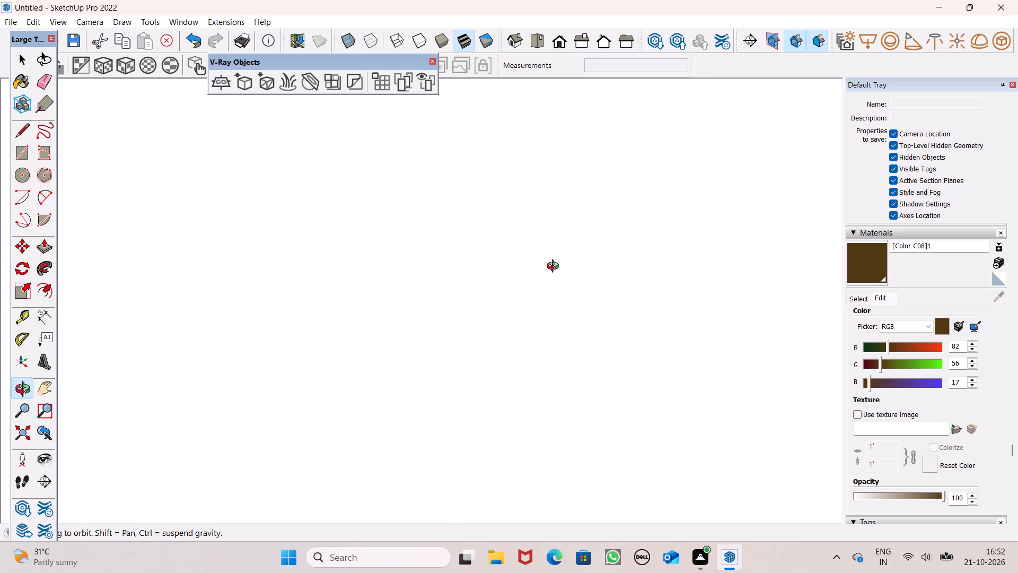
middle_click_drag(555, 267, 537, 172)
scroll(517, 178, "down", 10)
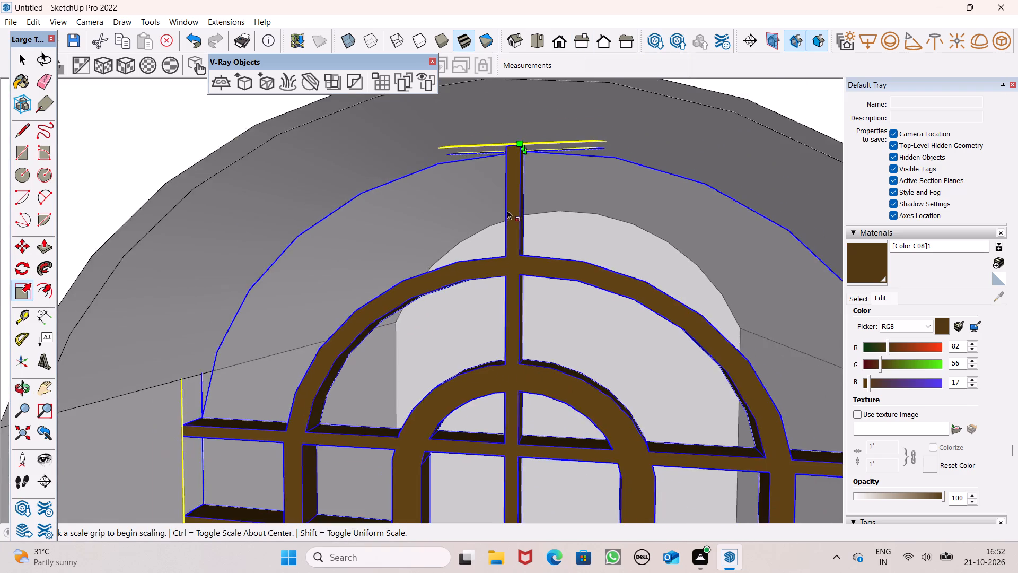
scroll(507, 210, "down", 7)
left_click(561, 39)
scroll(535, 195, "down", 4)
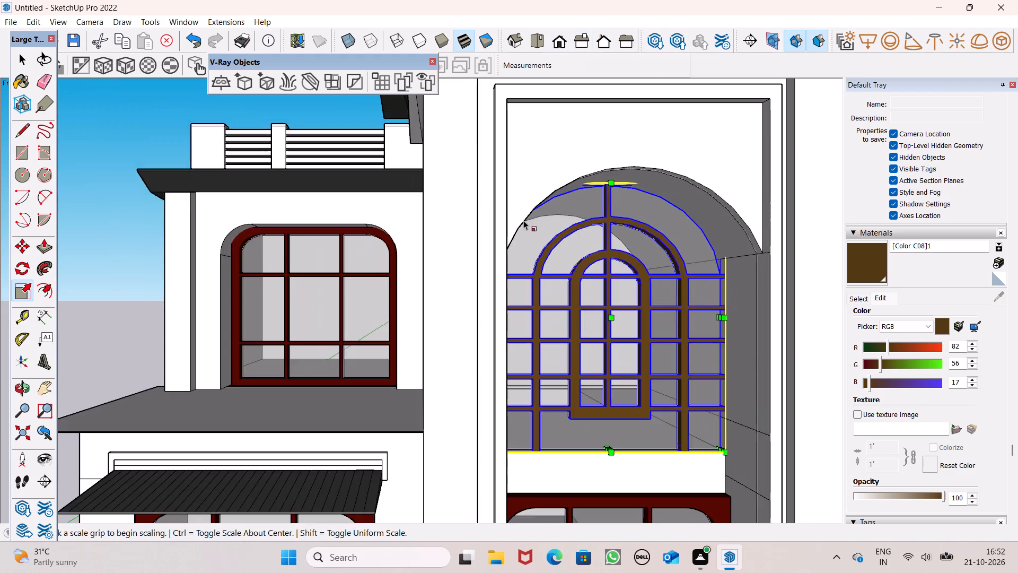
scroll(523, 220, "down", 4)
scroll(485, 216, "up", 1)
scroll(485, 216, "down", 5)
left_click(213, 210)
key("space")
left_click(213, 210)
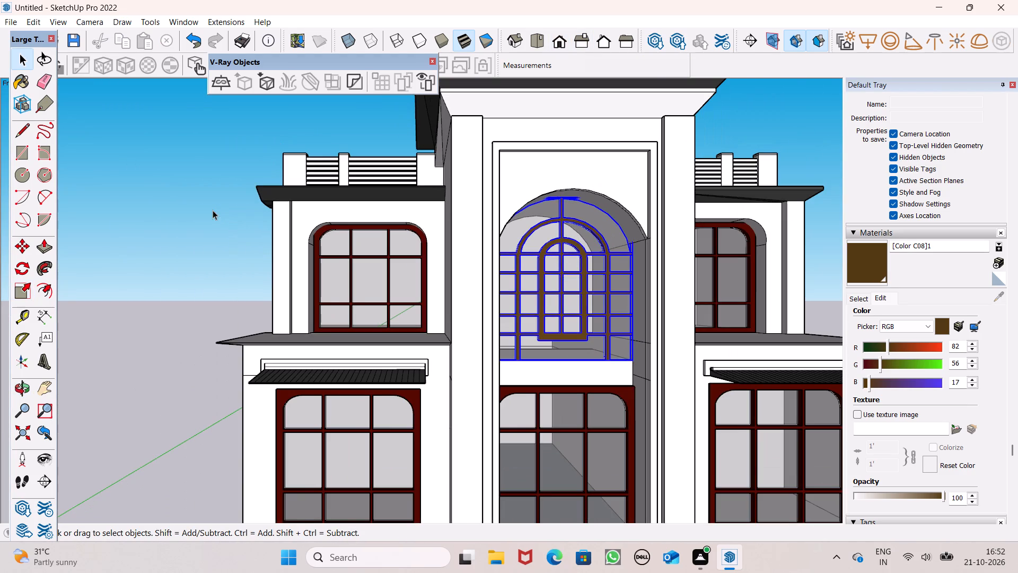
scroll(181, 209, "down", 5)
middle_click_drag(209, 251, 204, 280)
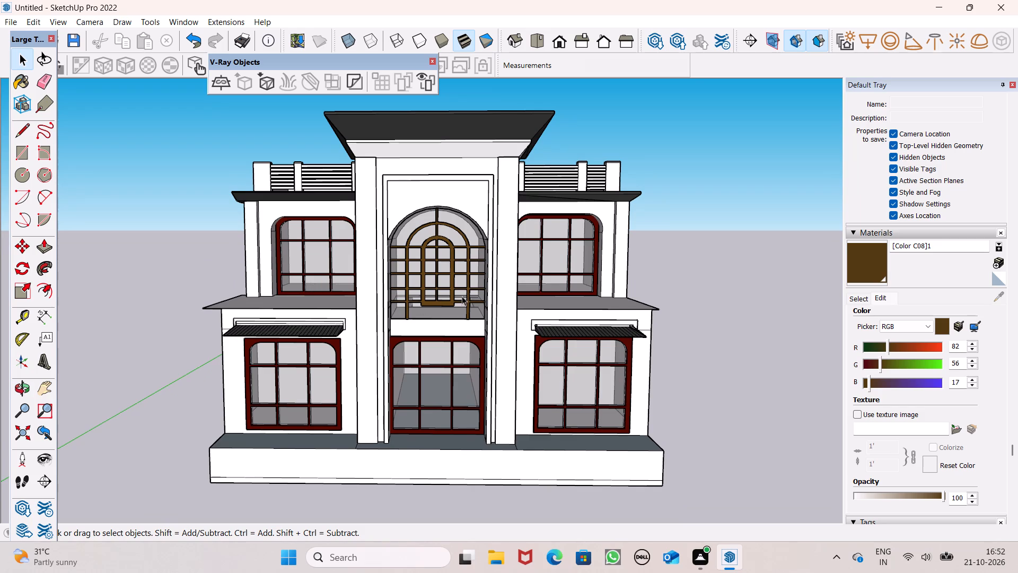
Choose Color M06 from the Colors material collection and paint the left ground-floor awning with it.
left_click(862, 297)
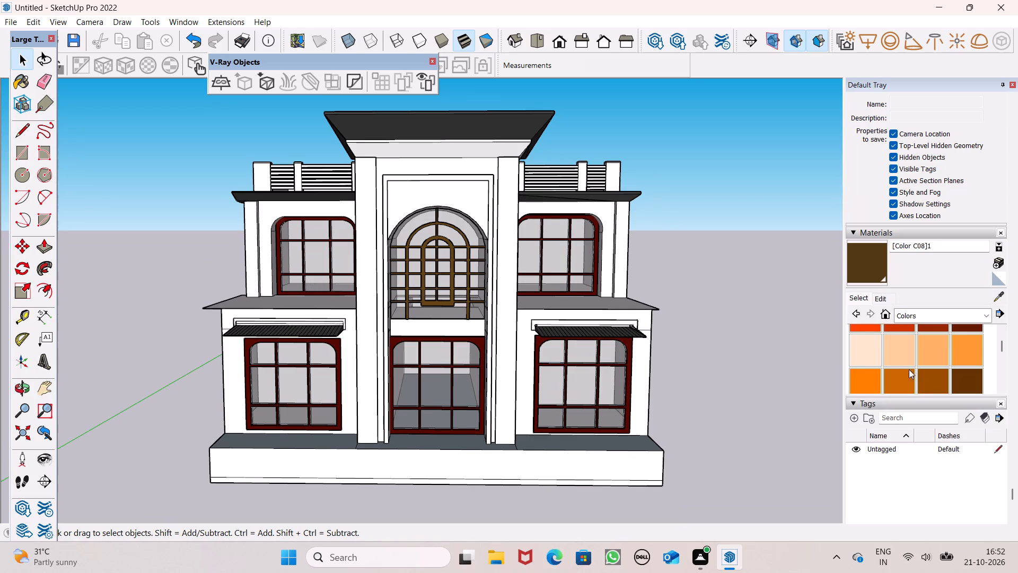
scroll(932, 366, "down", 13)
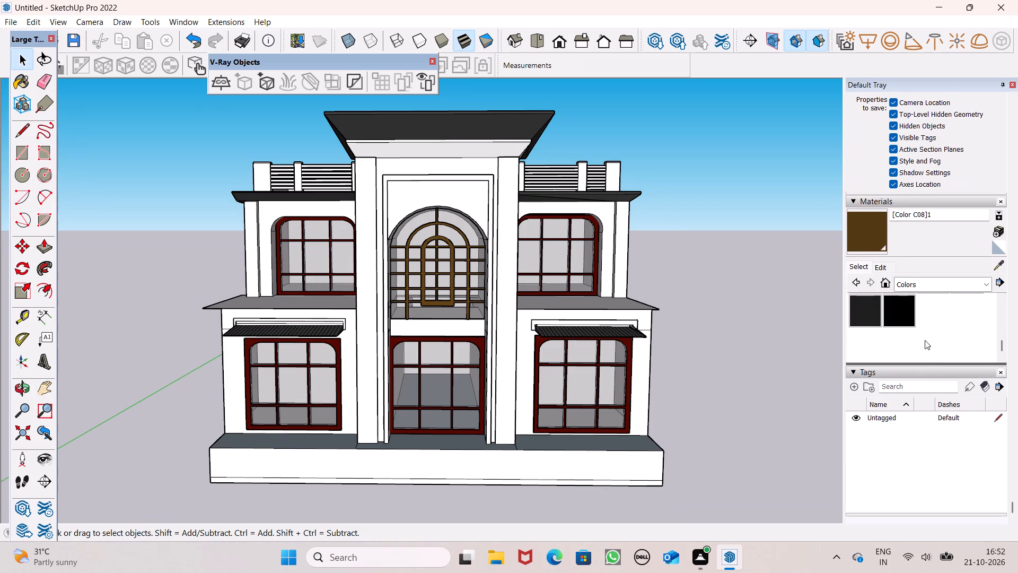
scroll(947, 340, "up", 2)
scroll(948, 338, "down", 1)
left_click(940, 342)
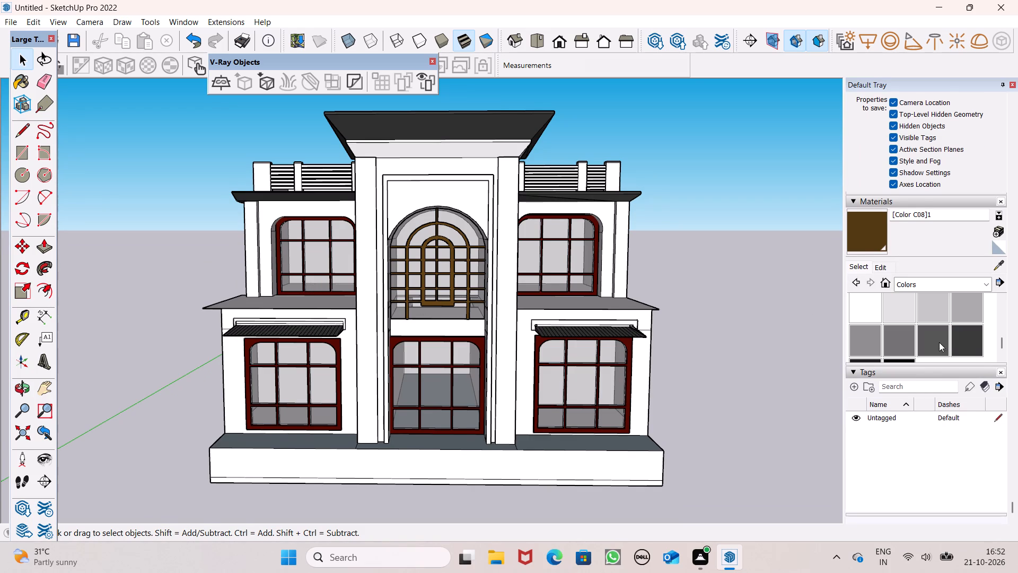
scroll(426, 409, "up", 6)
middle_click_drag(364, 344, 320, 490)
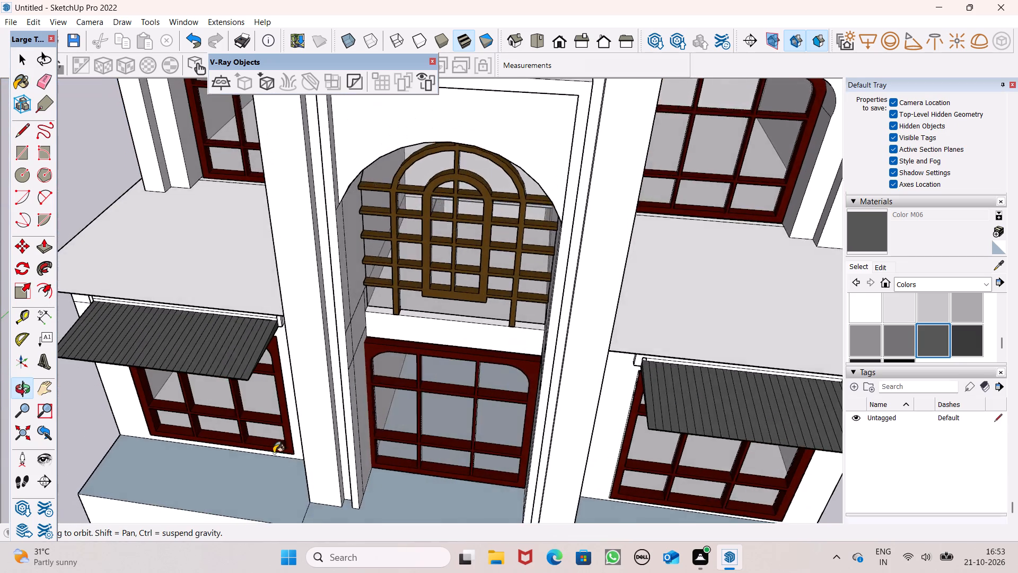
scroll(227, 395, "up", 6)
left_click(240, 342)
left_click(248, 340)
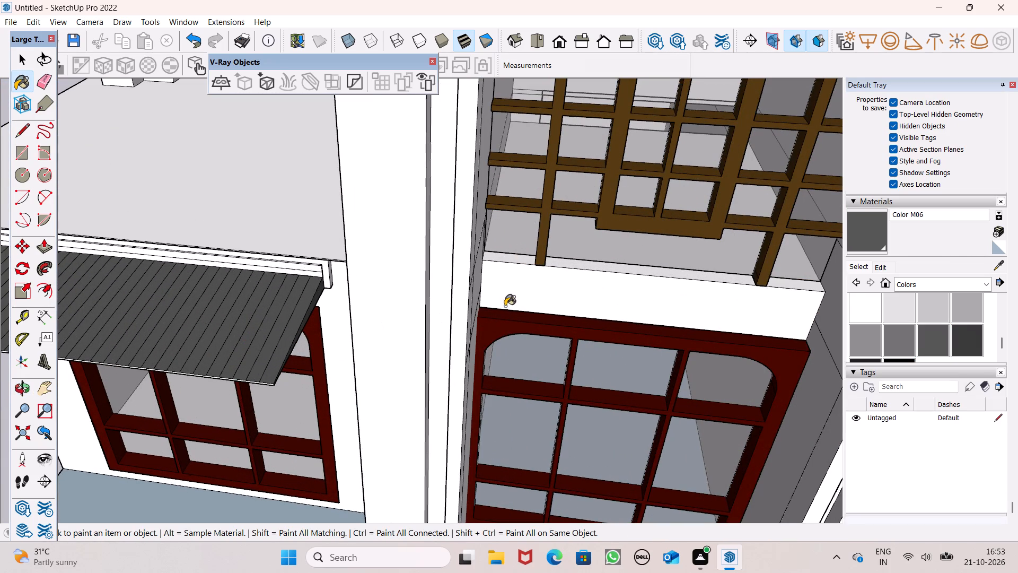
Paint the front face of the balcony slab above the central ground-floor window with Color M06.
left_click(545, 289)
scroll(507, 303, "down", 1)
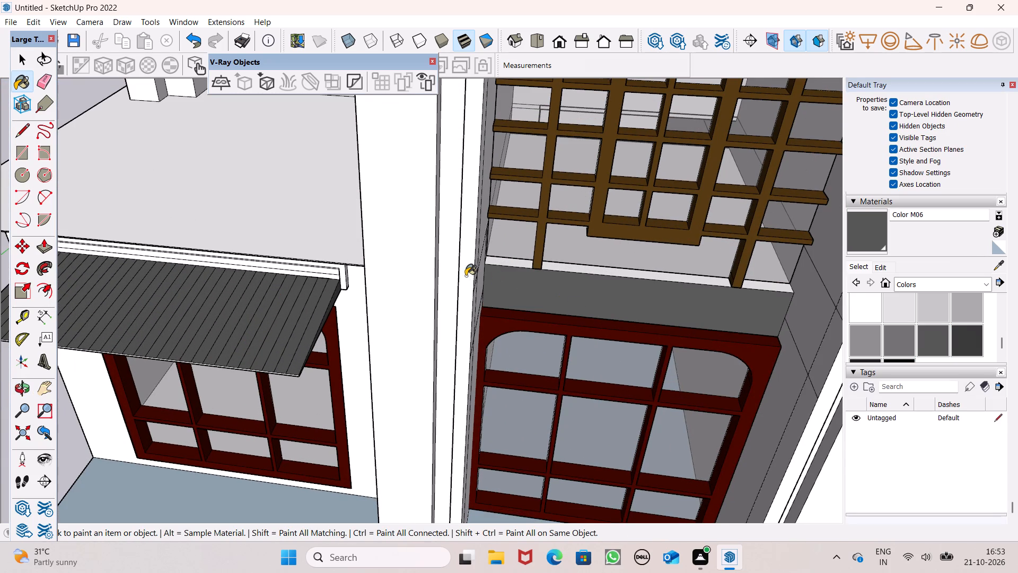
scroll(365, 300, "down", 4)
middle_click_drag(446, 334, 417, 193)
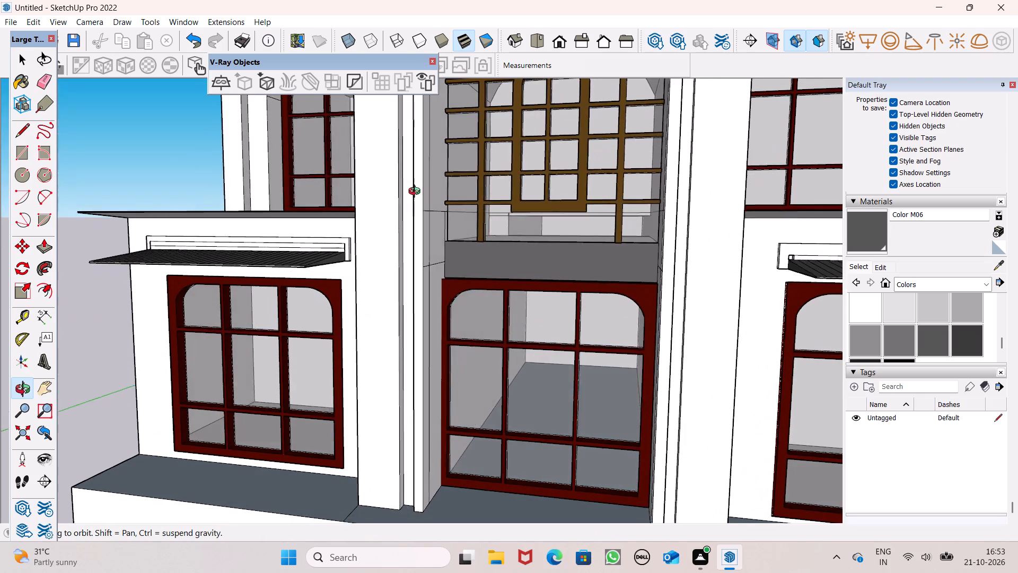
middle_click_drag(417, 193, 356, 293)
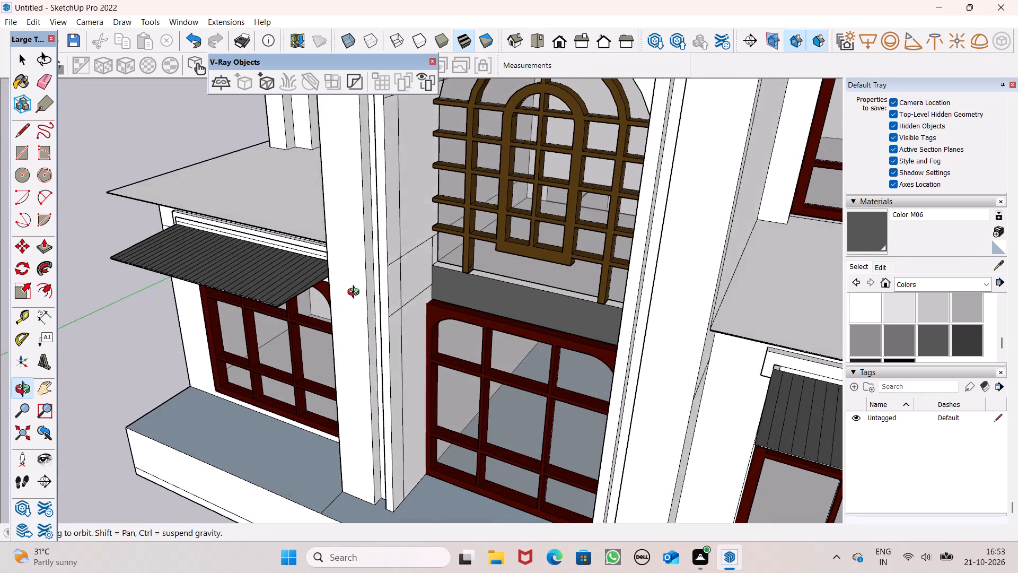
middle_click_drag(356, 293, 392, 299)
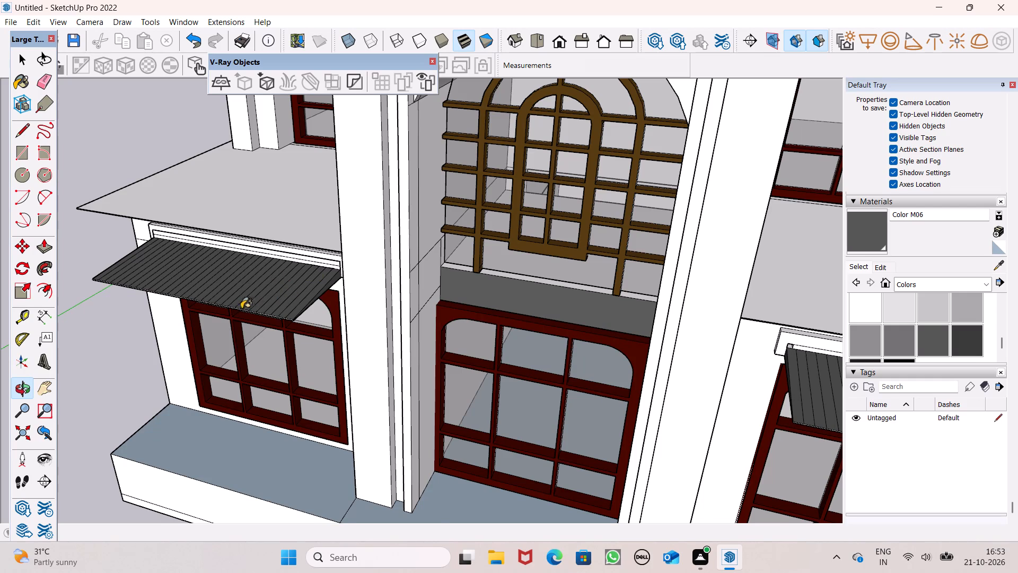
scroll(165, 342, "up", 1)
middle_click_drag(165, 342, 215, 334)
Paint the front and top faces of the central balcony slab below the arched window with Color M07.
scroll(372, 294, "down", 1)
scroll(584, 274, "down", 5)
middle_click_drag(601, 298, 607, 261)
left_click(979, 341)
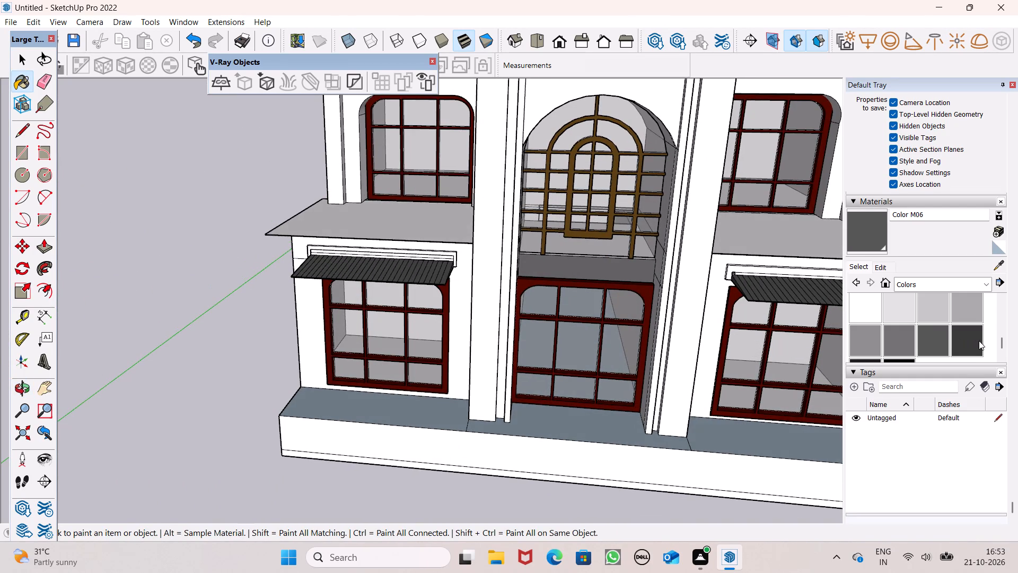
scroll(685, 301, "up", 7)
left_click(589, 258)
scroll(589, 258, "down", 2)
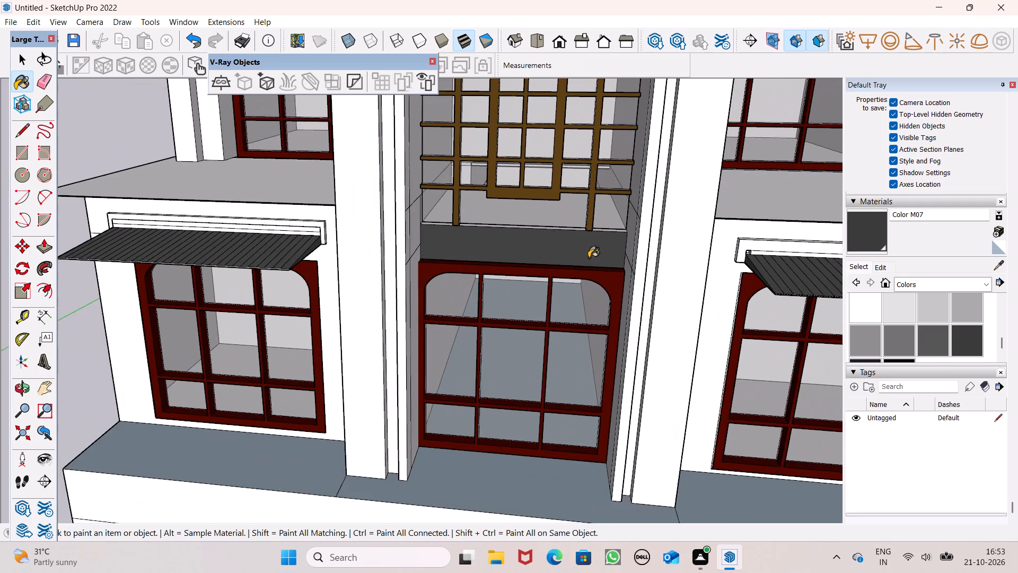
middle_click_drag(587, 258, 539, 345)
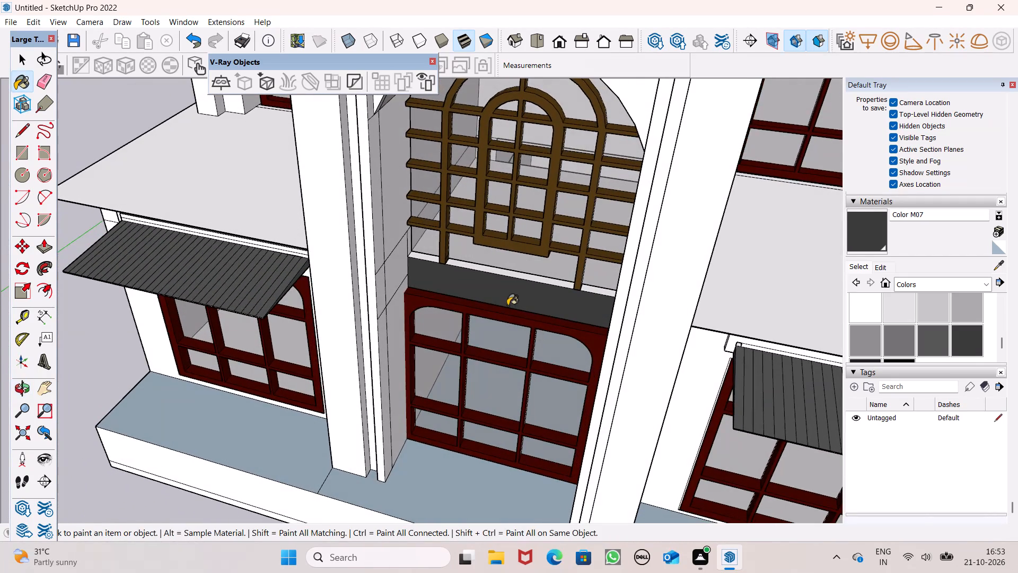
scroll(507, 306, "up", 7)
middle_click(507, 306)
left_click(545, 245)
middle_click_drag(606, 294, 603, 309)
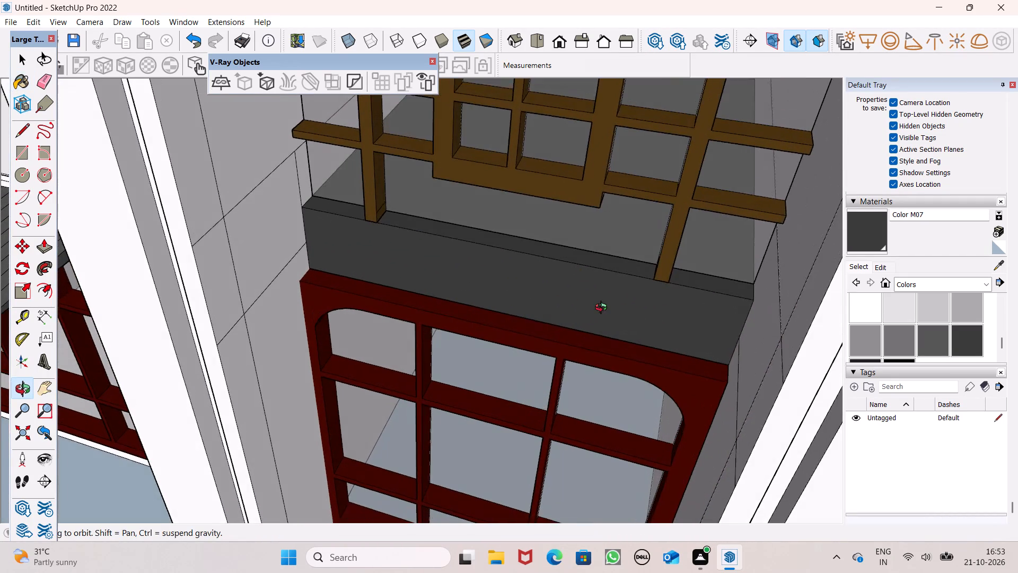
middle_click_drag(603, 309, 635, 179)
scroll(636, 175, "down", 5)
middle_click_drag(653, 217, 698, 186)
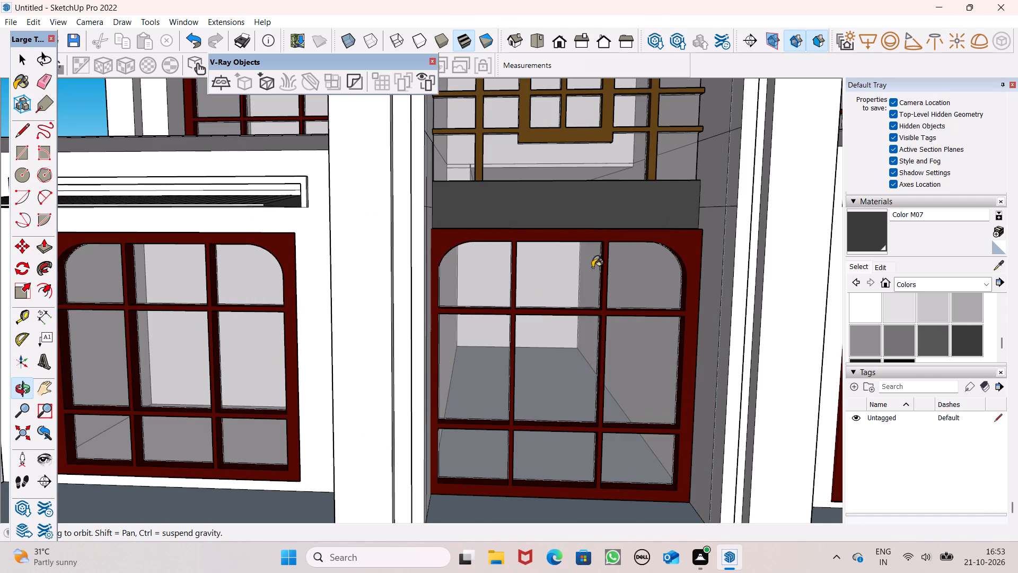
scroll(504, 293, "down", 4)
scroll(464, 272, "down", 6)
key("space")
Choose Color M06 and paint the top and front faces of the left rooftop parapet's coping with it.
scroll(494, 291, "down", 4)
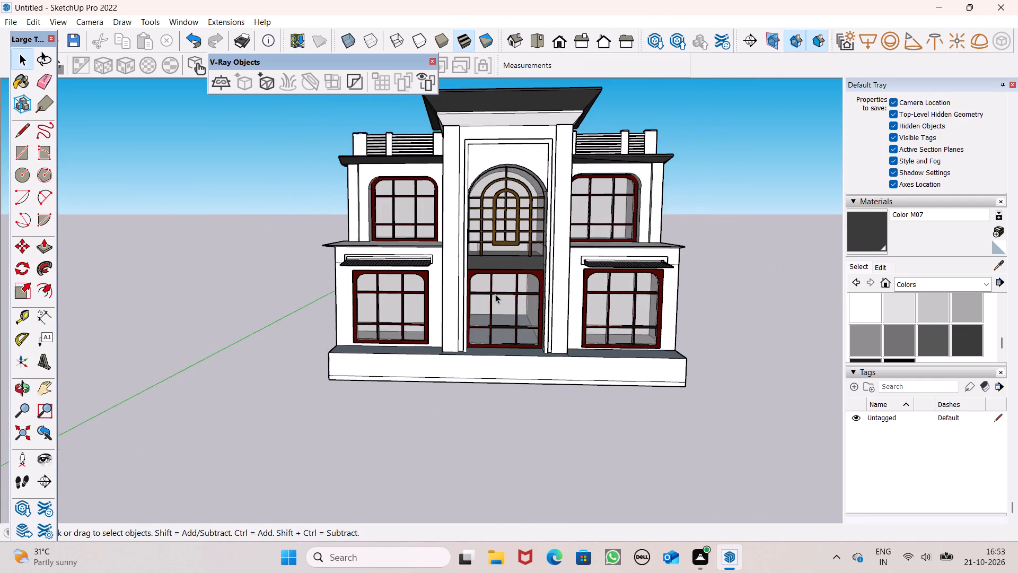
middle_click_drag(495, 294, 543, 332)
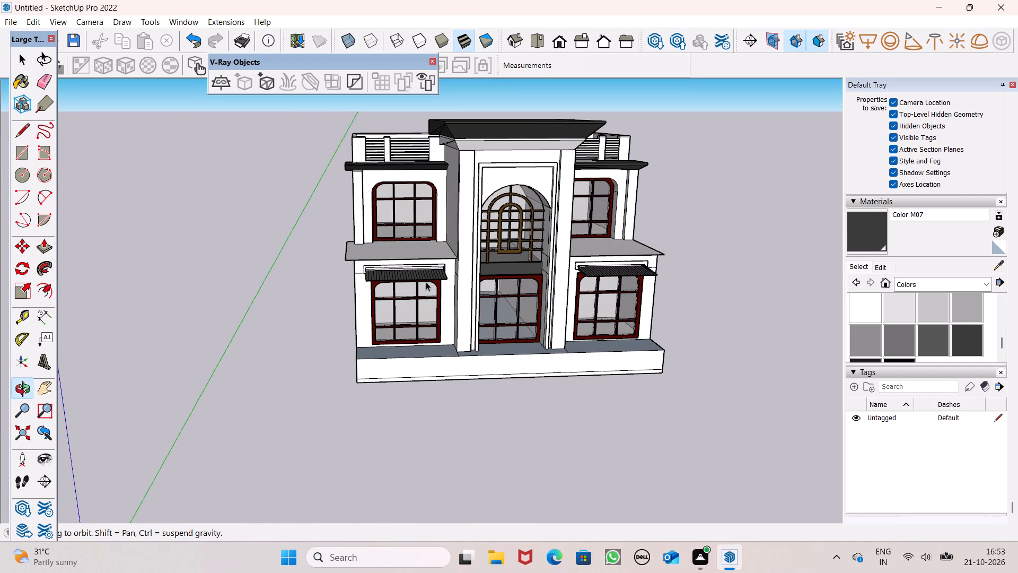
left_click(931, 338)
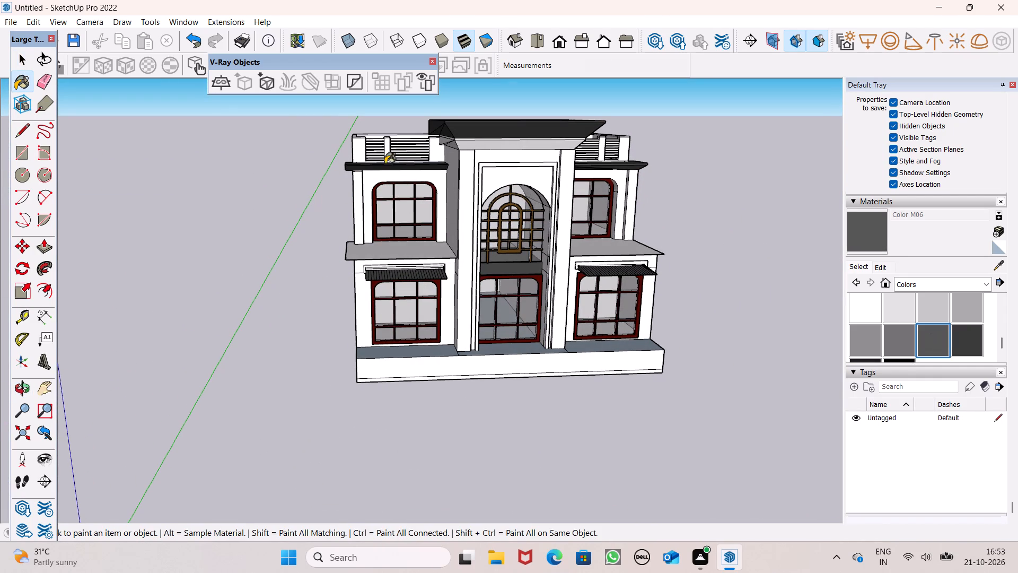
scroll(352, 133, "up", 8)
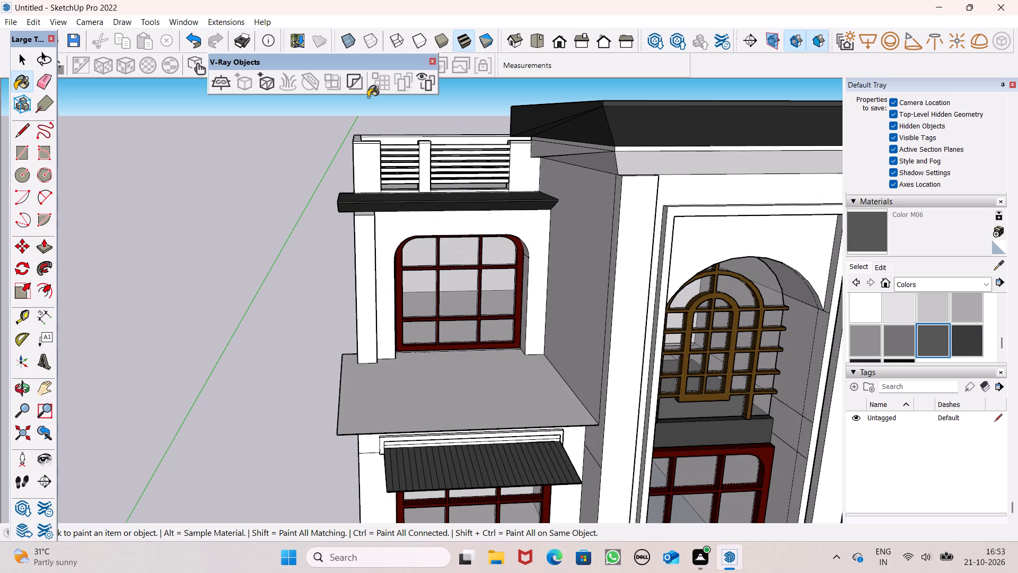
scroll(376, 126, "up", 8)
middle_click_drag(388, 182, 382, 216)
scroll(364, 186, "up", 4)
left_click(292, 163)
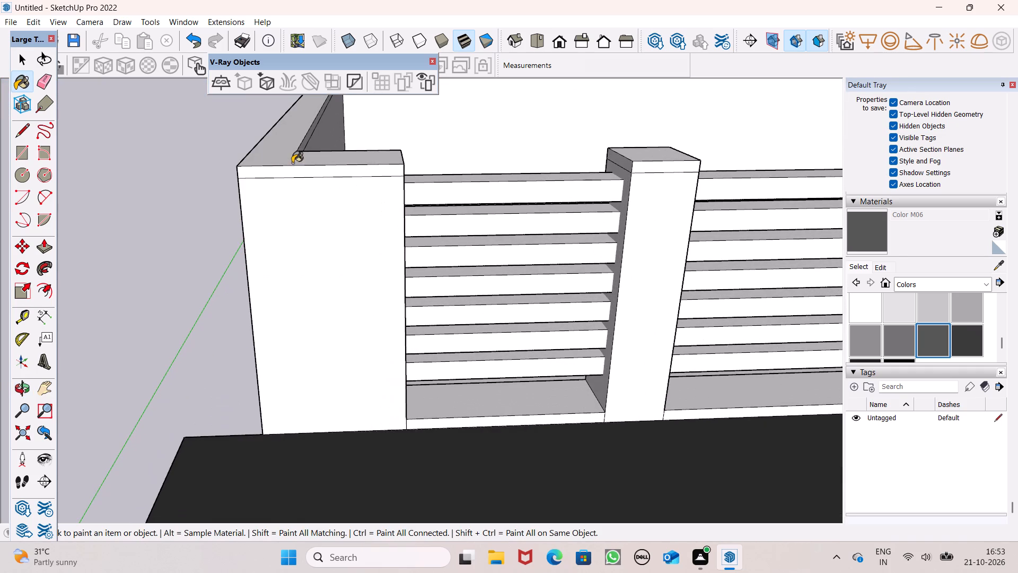
left_click(300, 176)
Paint the front and top faces of the two uppermost slats of the left rooftop railing with Color M06, undoing any stray fill.
scroll(494, 205, "up", 4)
left_click(499, 190)
left_click(475, 158)
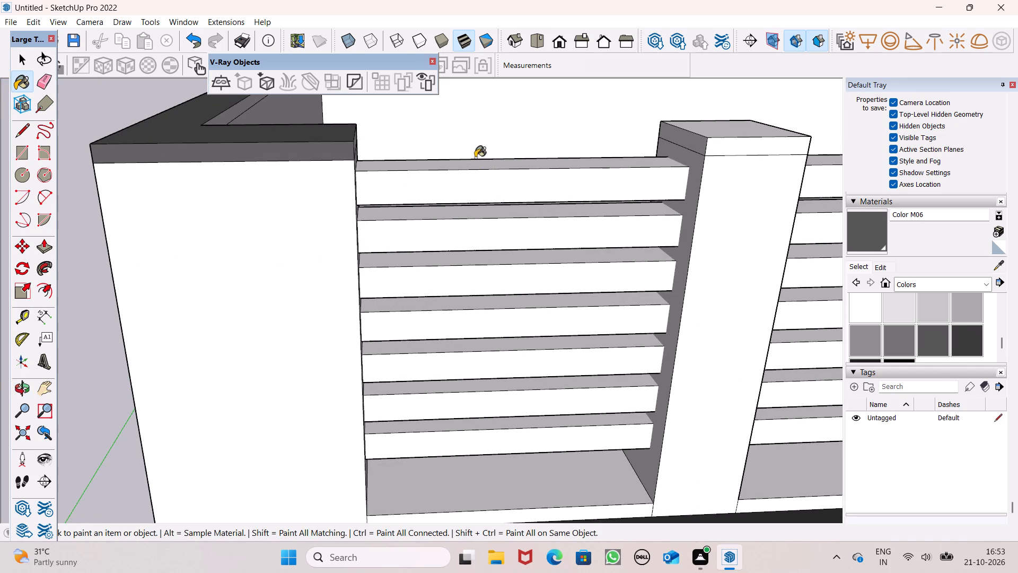
scroll(529, 225, "up", 1)
key("ctrl+z")
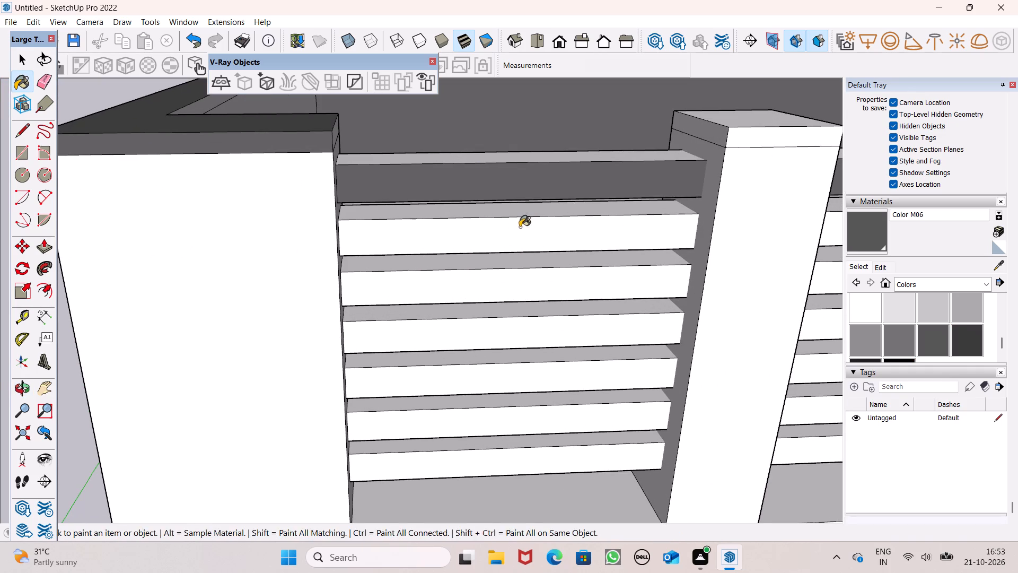
middle_click_drag(520, 227, 466, 193)
scroll(466, 193, "up", 1)
left_click(459, 223)
middle_click_drag(466, 242, 366, 361)
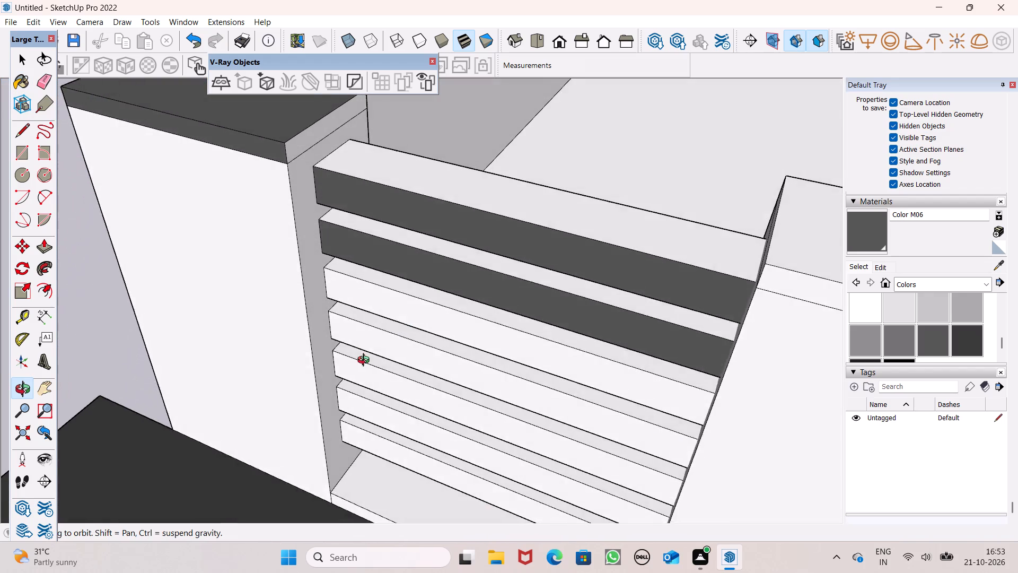
middle_click_drag(366, 361, 363, 354)
scroll(403, 246, "up", 3)
left_click(438, 167)
left_click(433, 241)
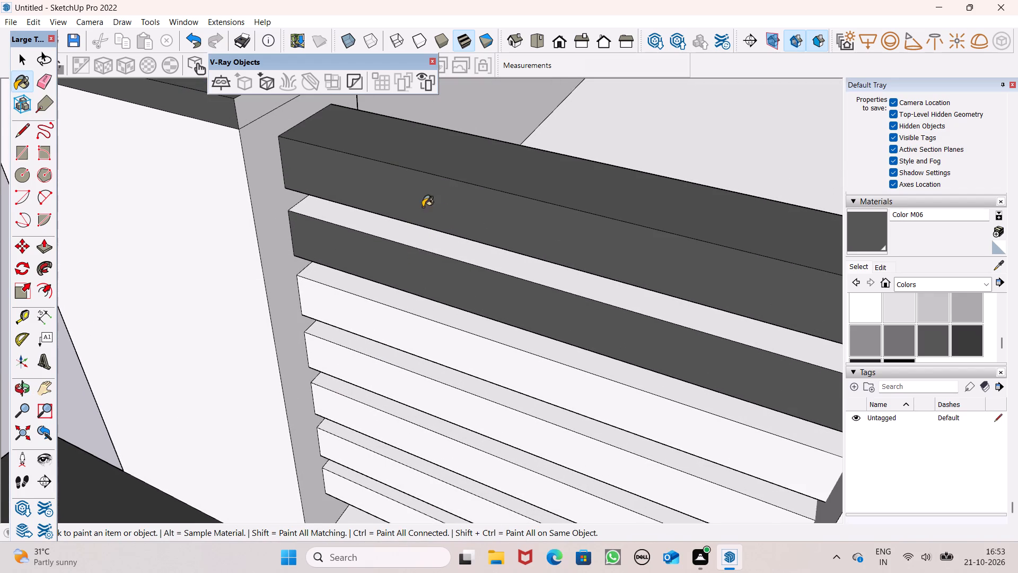
Paint the front and top faces of the five lower slats of the left rooftop railing with Color M06.
scroll(433, 176, "down", 5)
scroll(609, 192, "down", 4)
scroll(514, 319, "up", 5)
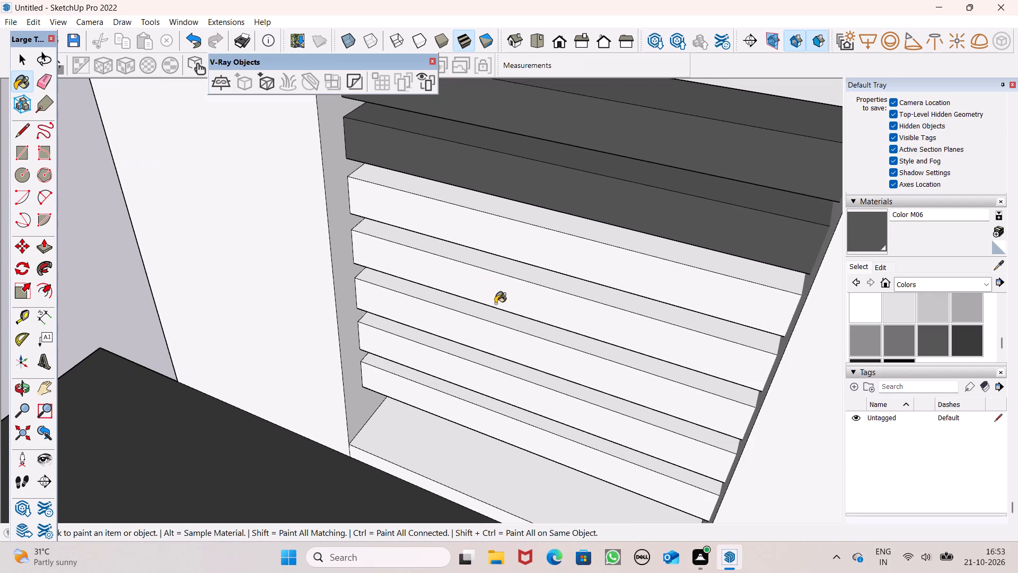
left_click(492, 253)
left_click(542, 215)
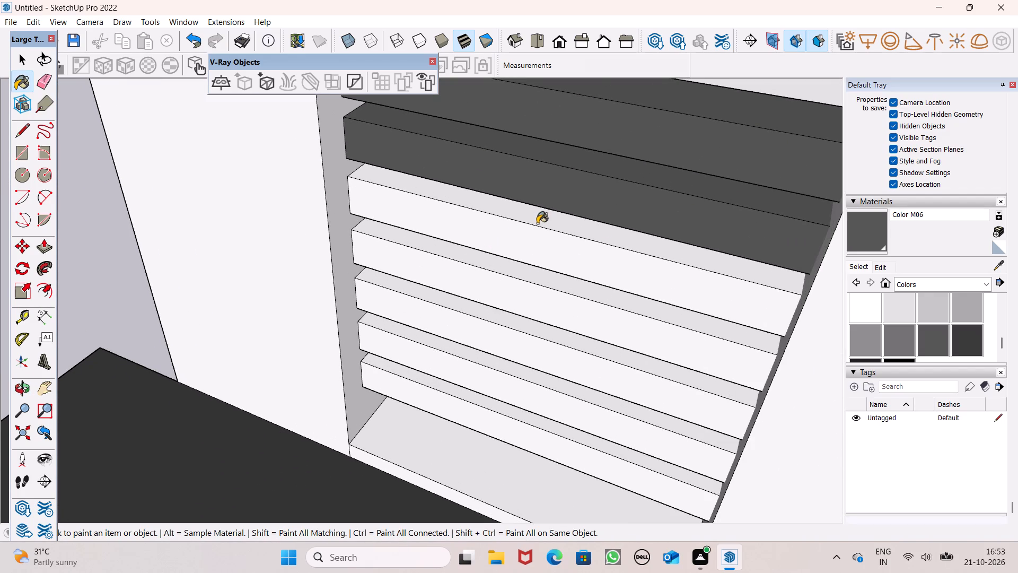
left_click(533, 232)
left_click(517, 274)
left_click(514, 279)
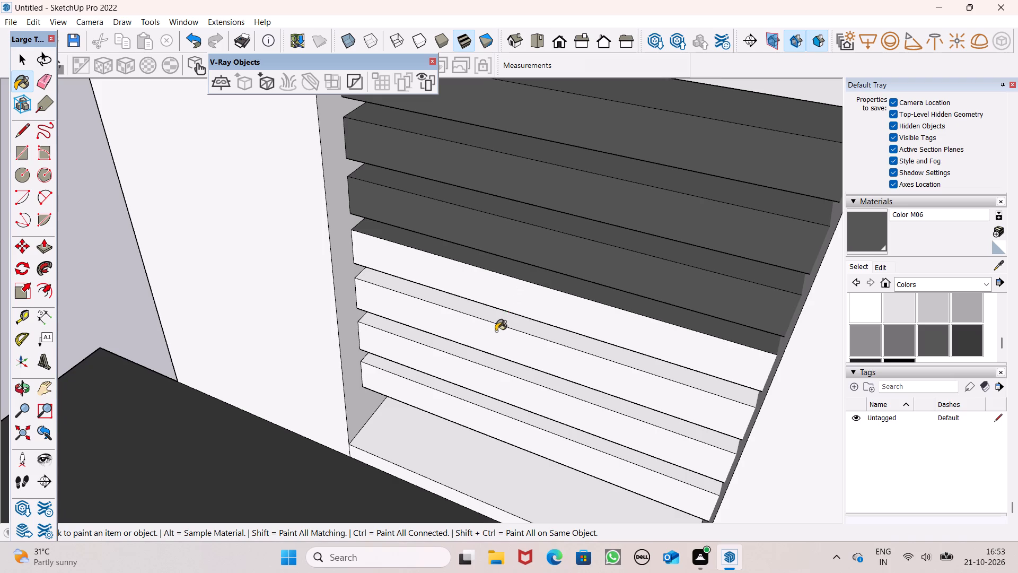
left_click(498, 323)
left_click(501, 341)
left_click(493, 364)
left_click(506, 316)
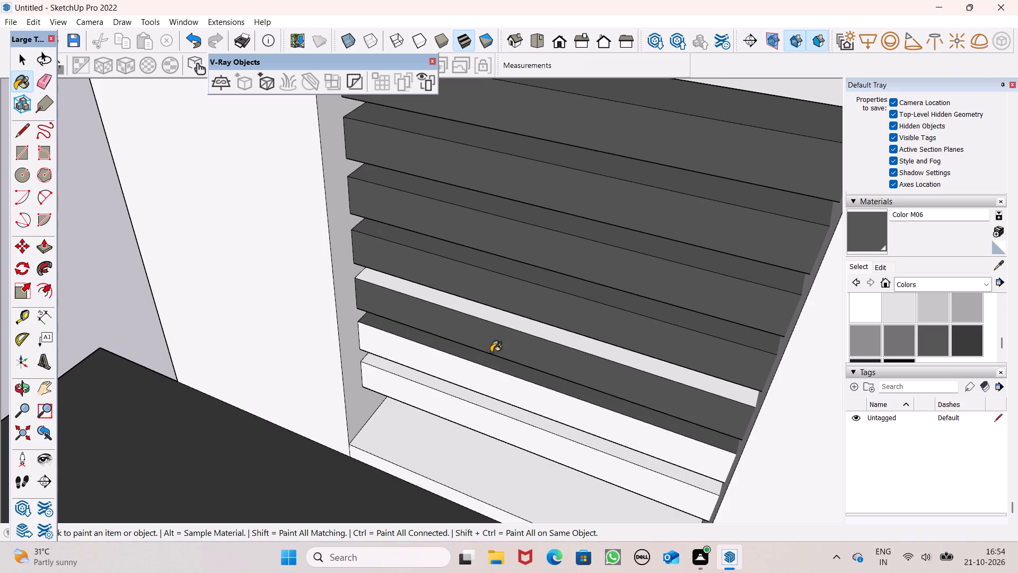
left_click(480, 383)
left_click_drag(477, 394, 477, 400)
left_click(471, 413)
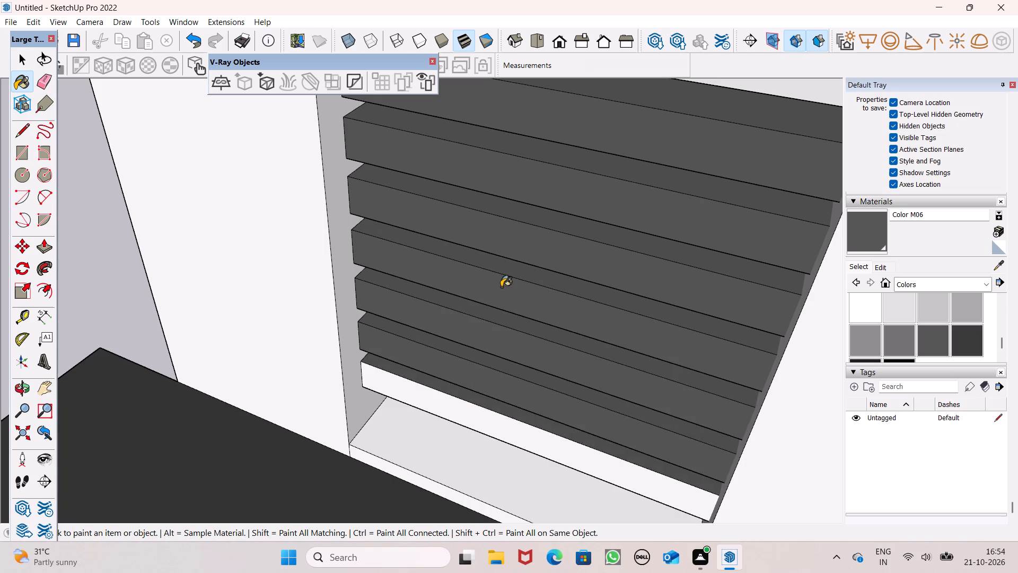
Paint the rear faces of all the left rooftop railing slats with Color M06 from the terrace side.
scroll(502, 286, "down", 5)
middle_click_drag(516, 301, 606, 0)
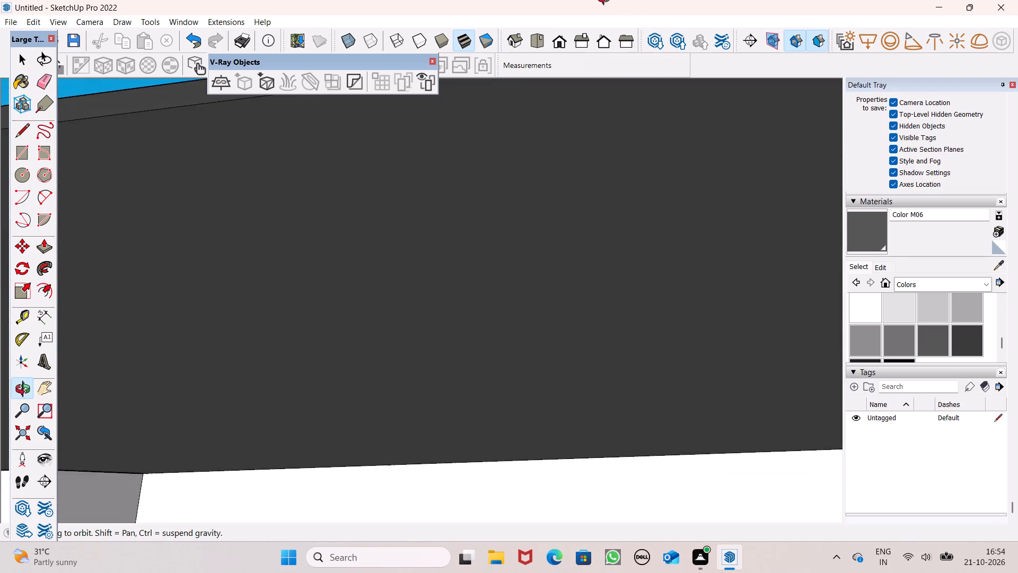
middle_click_drag(606, 0, 216, 282)
scroll(482, 189, "down", 9)
scroll(544, 205, "down", 2)
middle_click_drag(574, 246, 351, 221)
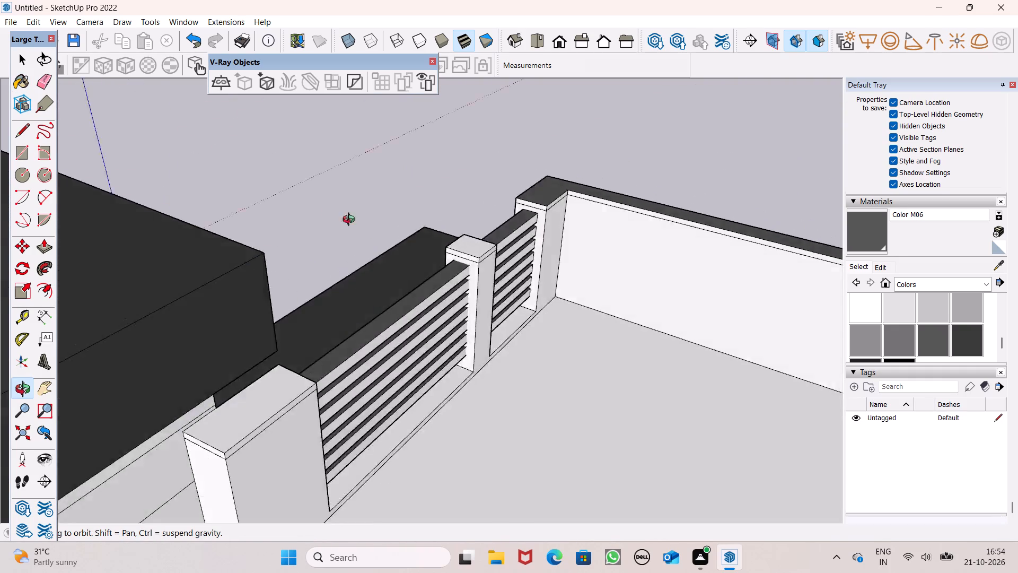
middle_click_drag(351, 221, 301, 195)
scroll(471, 251, "up", 13)
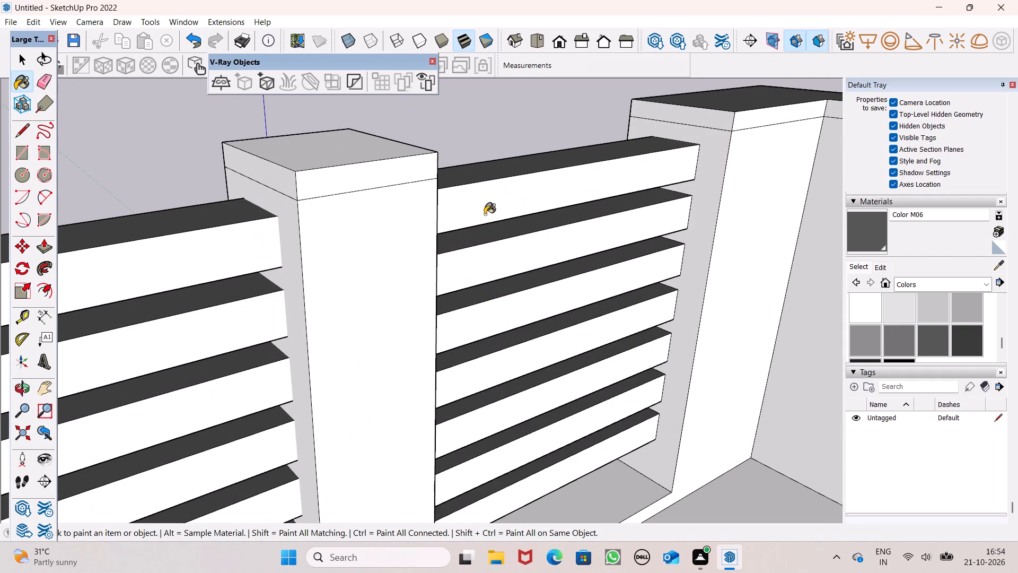
left_click_drag(486, 205, 507, 230)
left_click(536, 252)
left_click(528, 193)
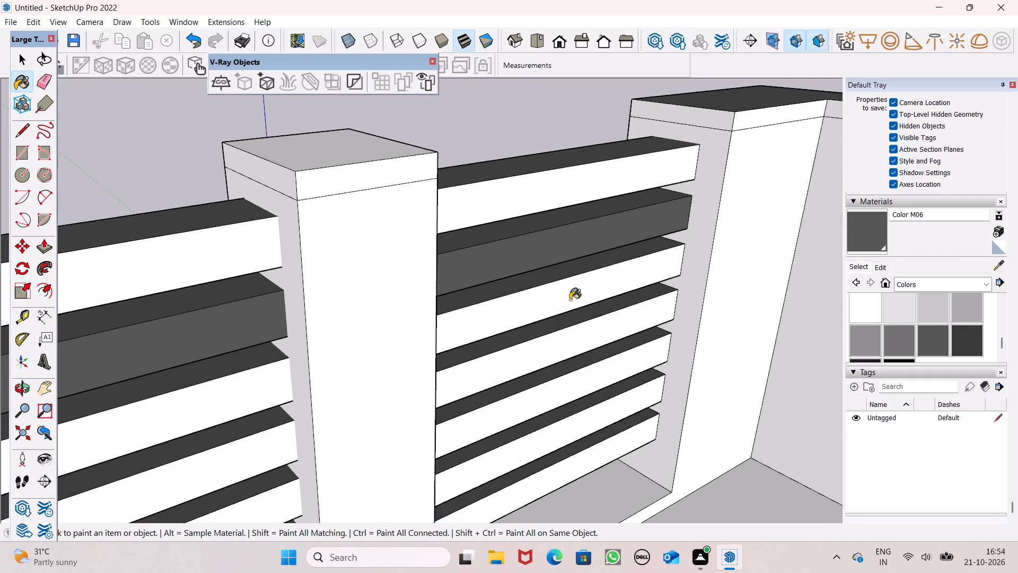
left_click(572, 301)
left_click_drag(575, 327, 581, 342)
left_click(593, 362)
left_click_drag(607, 395, 608, 406)
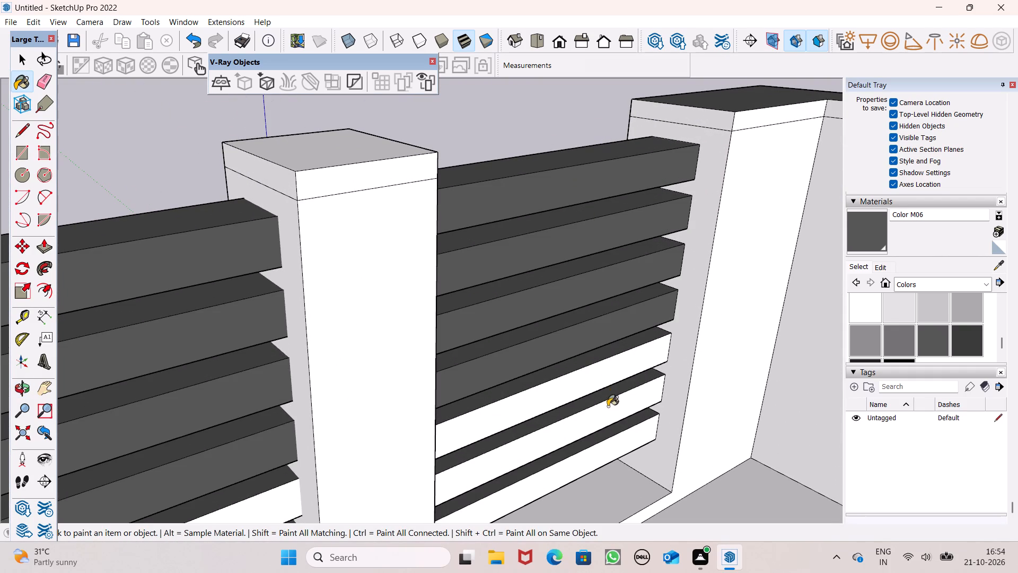
left_click_drag(608, 406, 609, 408)
left_click(626, 442)
Paint the undersides of the three uppermost slats of the left rooftop railing with Color M06.
scroll(595, 265, "down", 17)
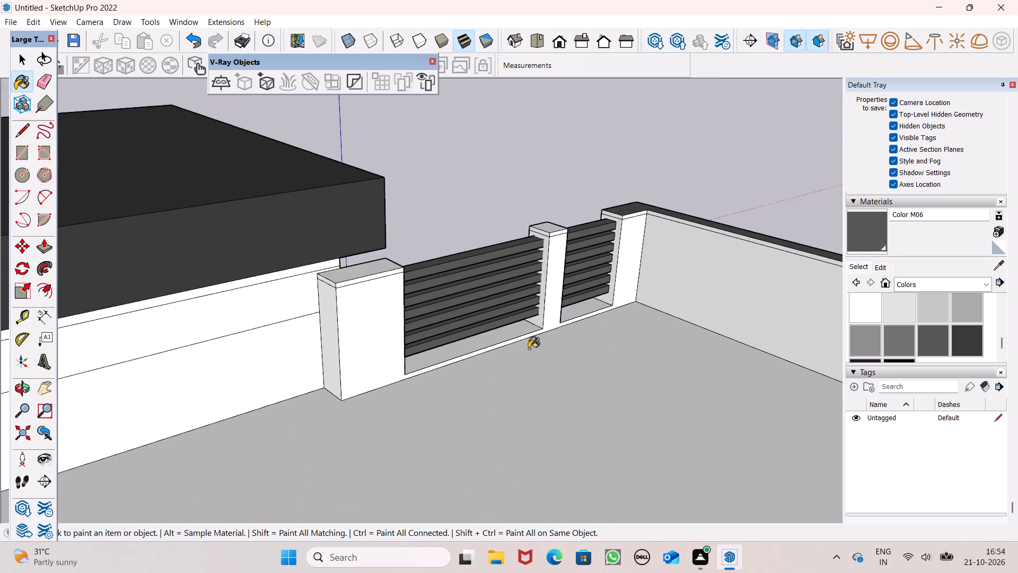
middle_click_drag(524, 349, 449, 290)
scroll(442, 272, "up", 2)
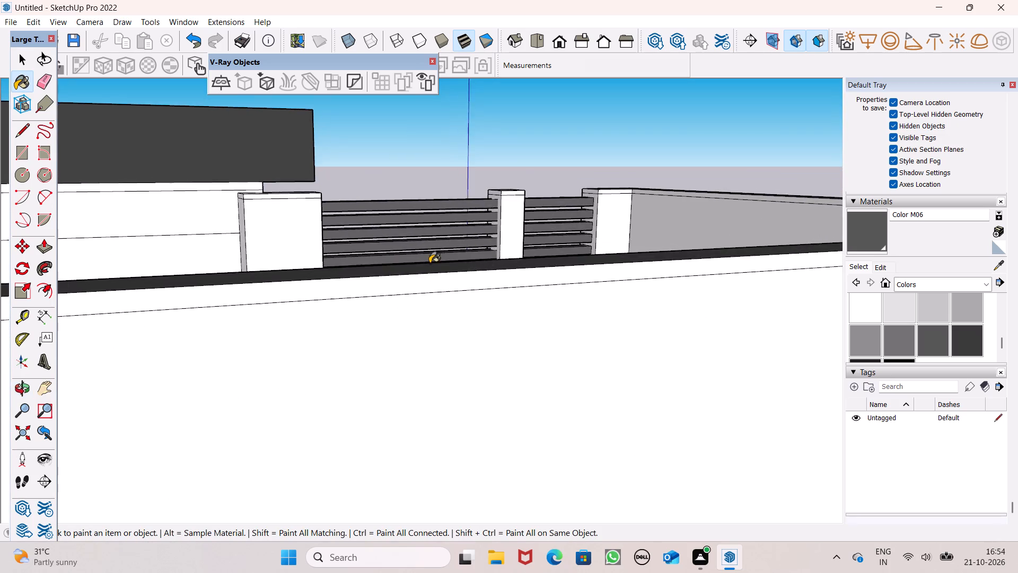
scroll(429, 263, "up", 7)
middle_click_drag(573, 298, 548, 227)
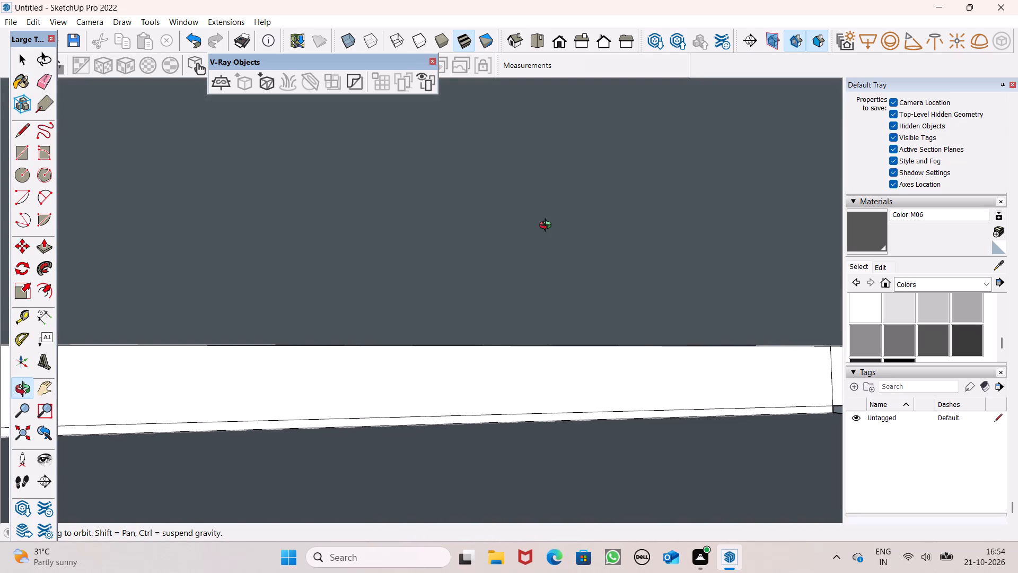
middle_click_drag(548, 227, 511, 254)
scroll(511, 254, "up", 1)
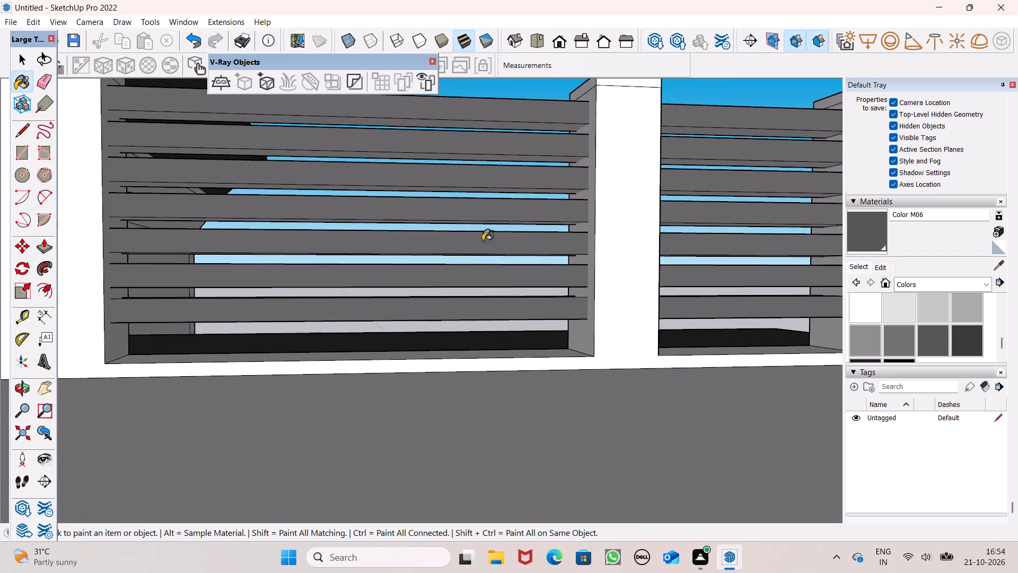
scroll(470, 238, "up", 6)
scroll(557, 290, "down", 8)
middle_click_drag(555, 286, 558, 277)
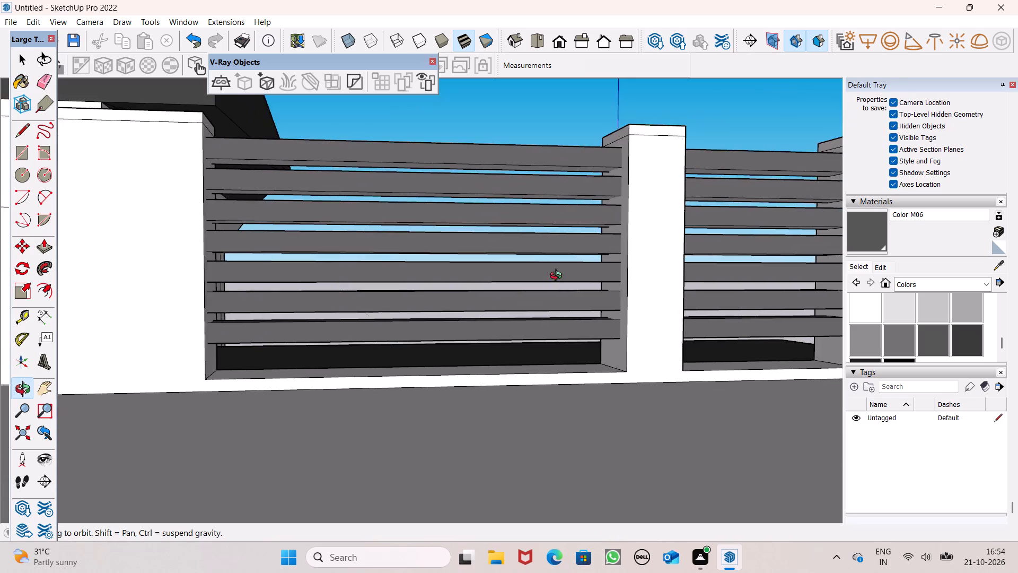
middle_click_drag(558, 277, 611, 254)
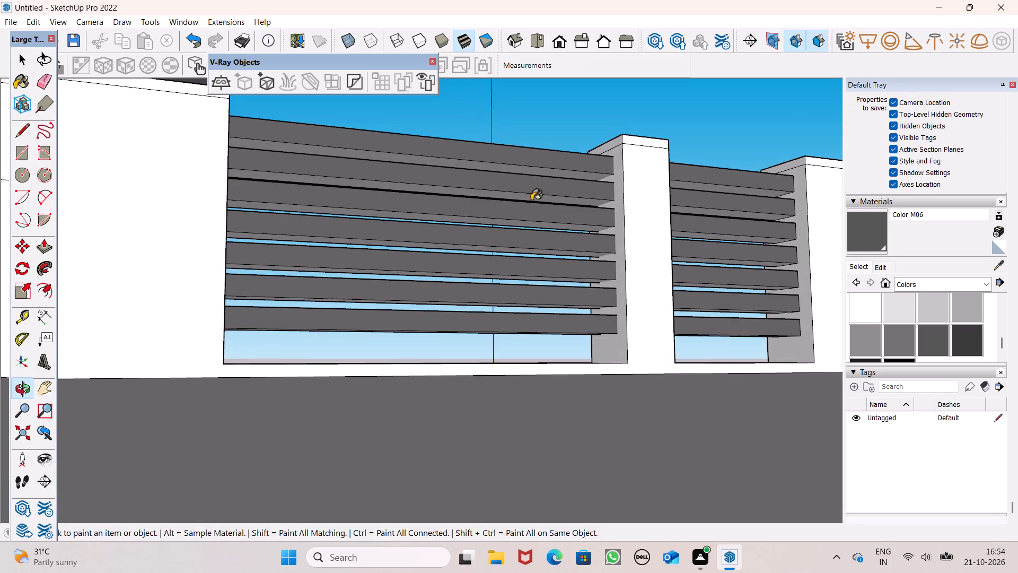
scroll(529, 189, "up", 6)
left_click(550, 156)
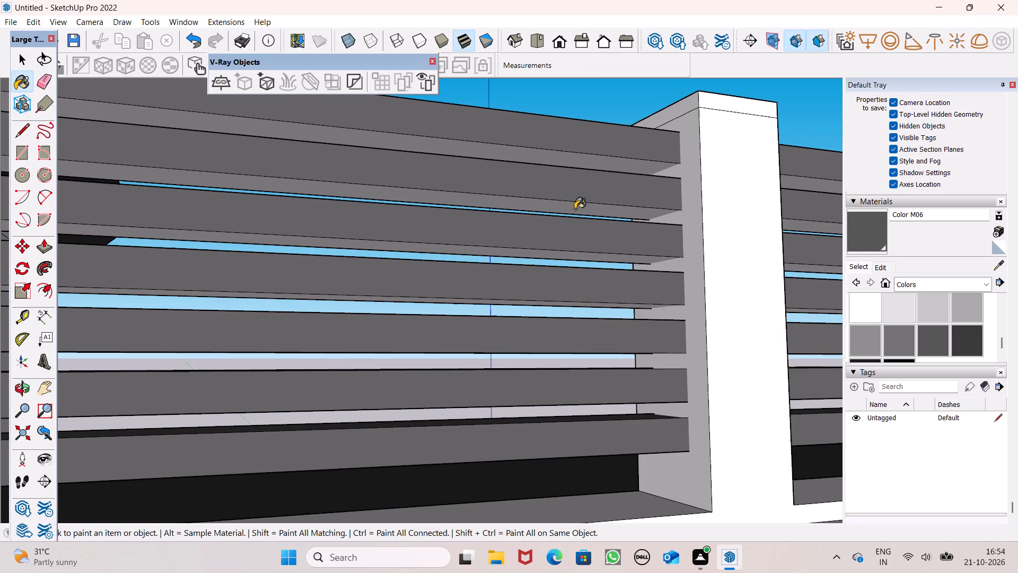
left_click(575, 209)
left_click(595, 256)
left_click(602, 301)
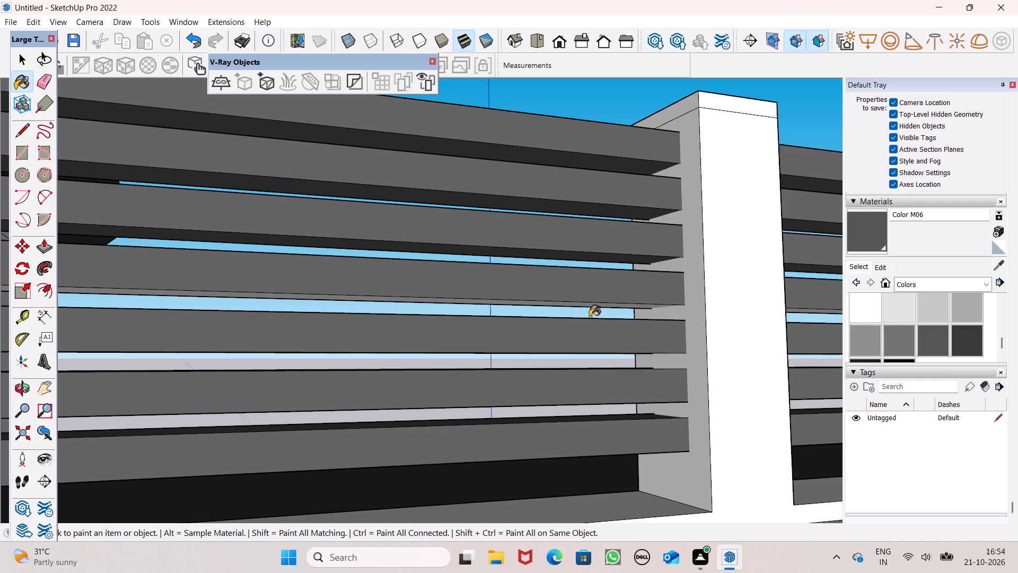
Paint the undersides of the remaining four lower slats of the left rooftop railing with Color M06.
middle_click_drag(527, 359, 526, 331)
scroll(526, 358, "up", 1)
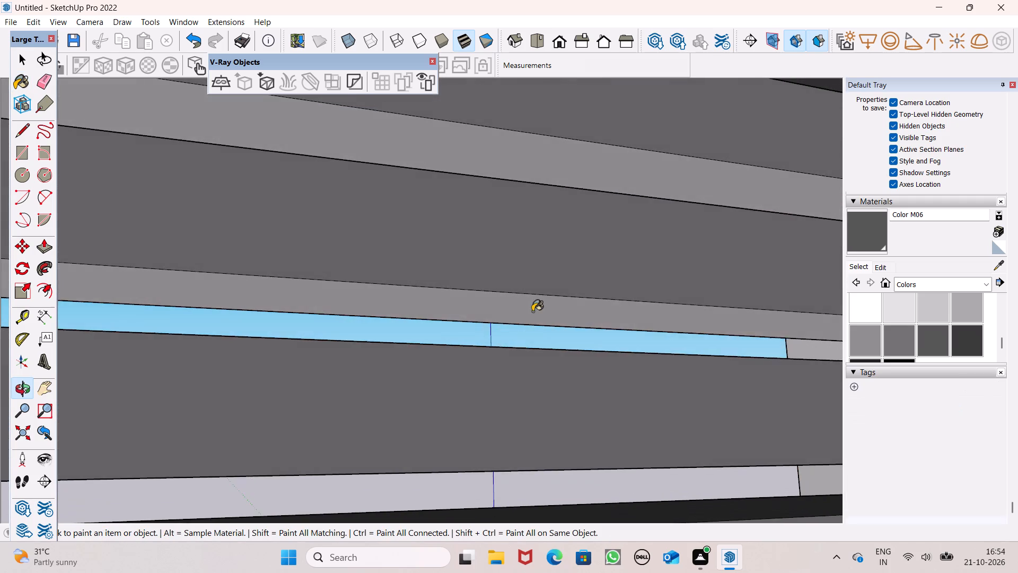
scroll(542, 303, "down", 11)
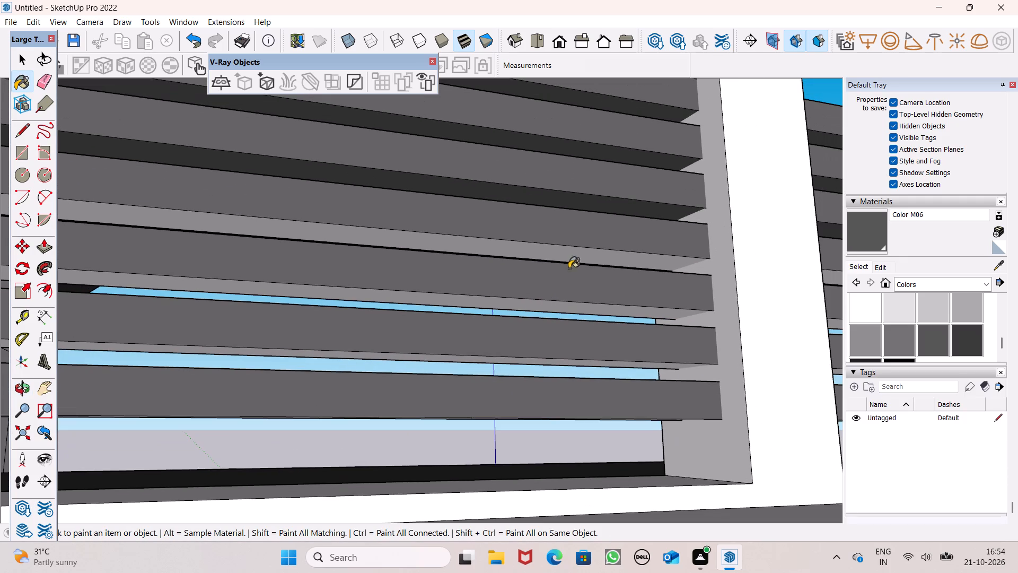
left_click(582, 254)
left_click(599, 314)
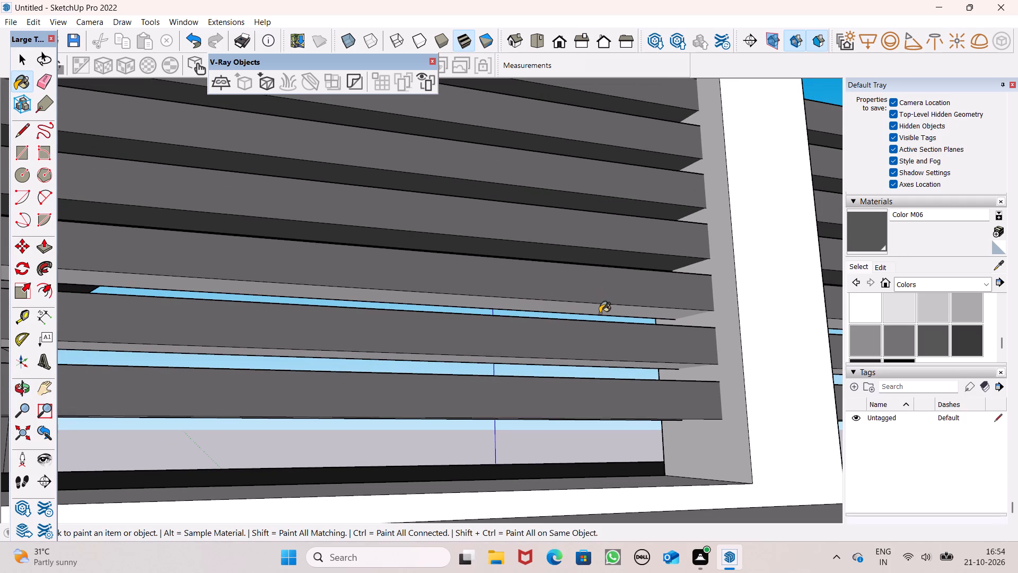
scroll(640, 406, "up", 2)
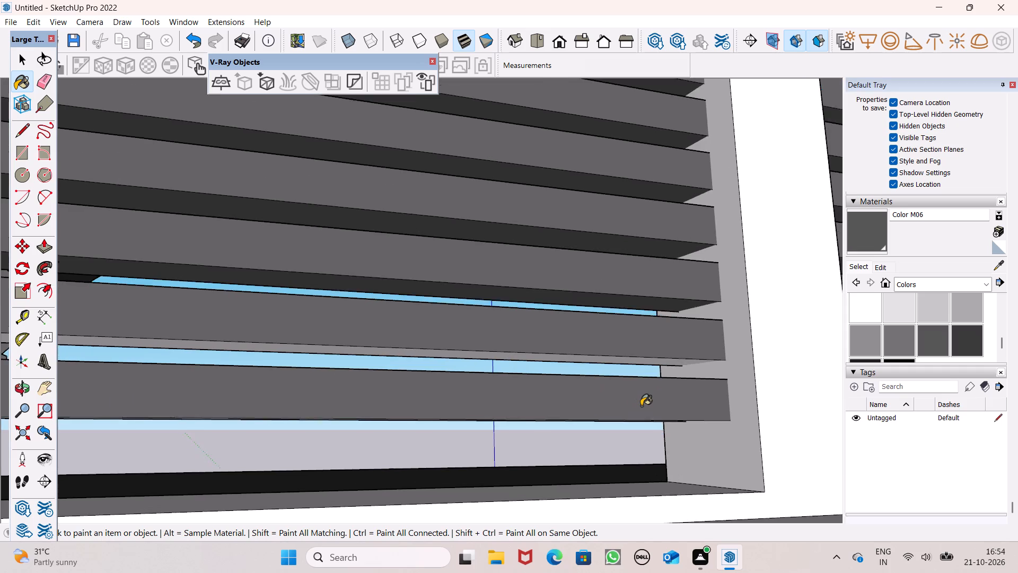
scroll(641, 406, "up", 4)
left_click(716, 341)
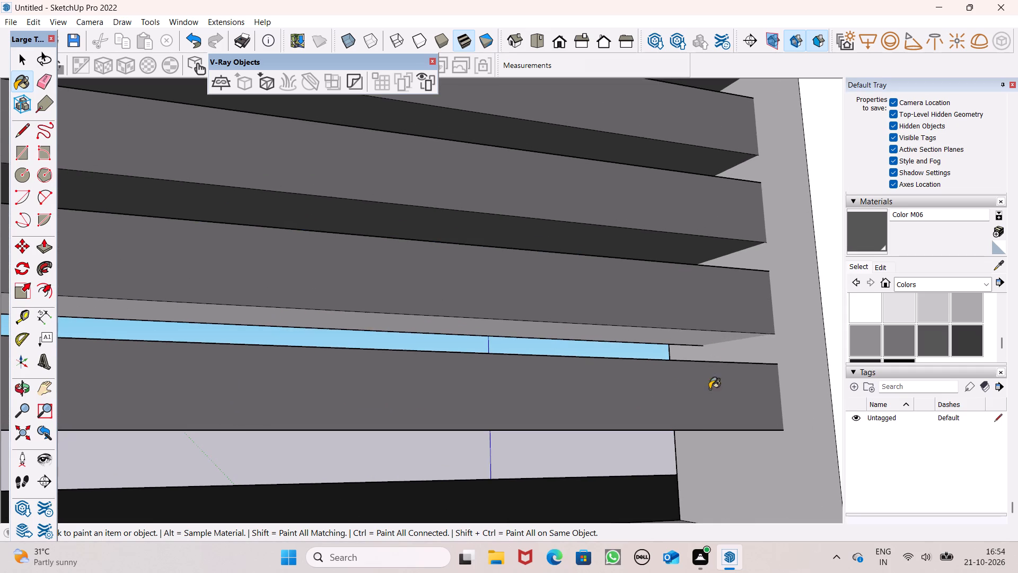
middle_click_drag(699, 403, 682, 368)
left_click(679, 414)
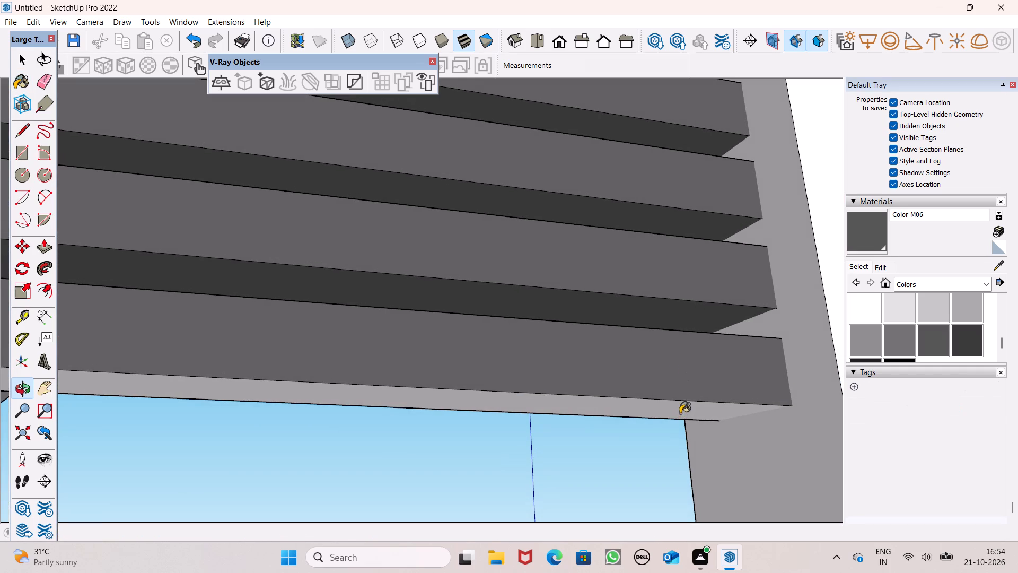
Examine the left rooftop railing's painted slats from the rear terrace side, from above and from a low angle.
scroll(627, 353, "down", 12)
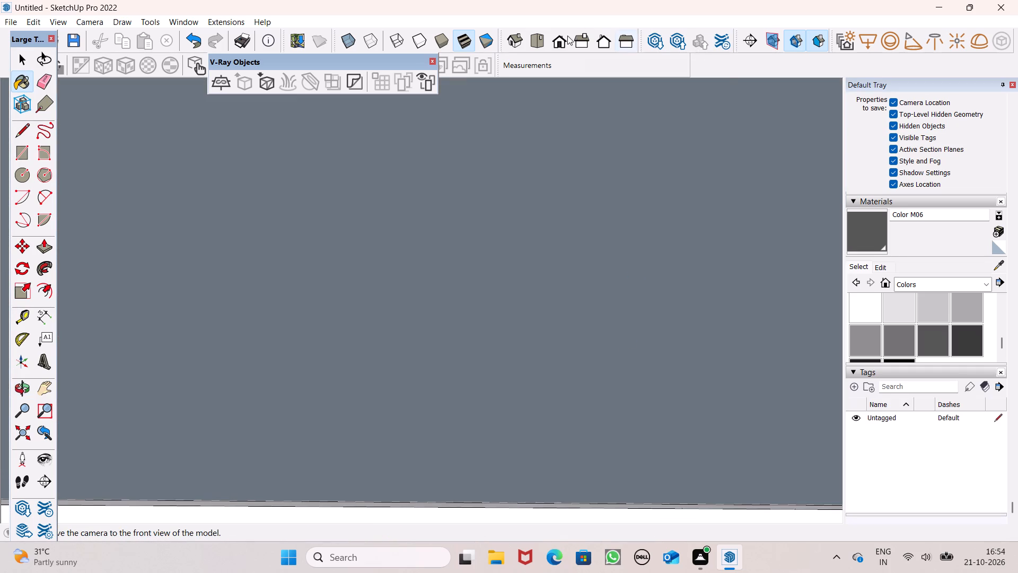
left_click(603, 40)
scroll(604, 161, "down", 6)
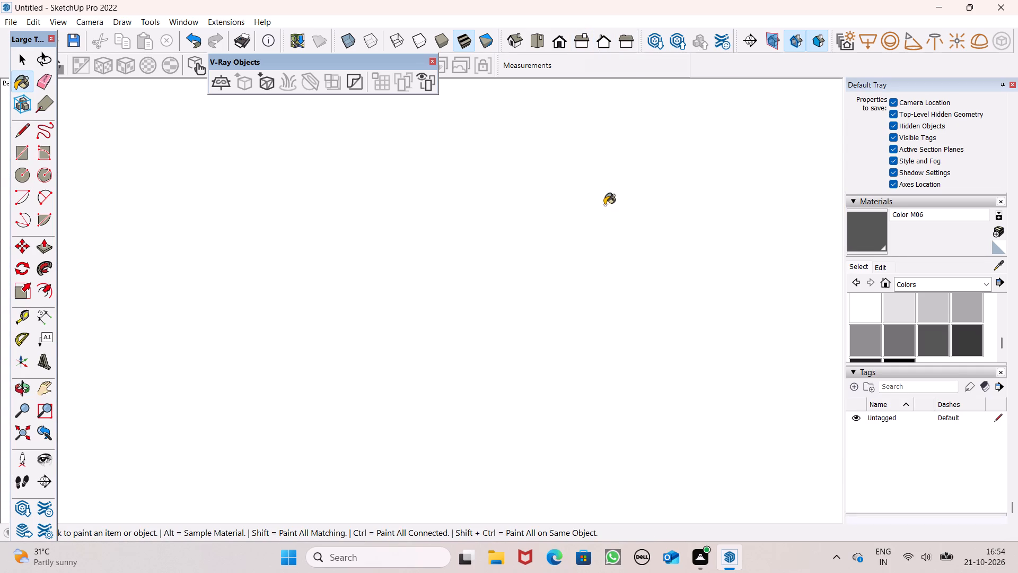
scroll(604, 205, "down", 6)
scroll(600, 253, "down", 20)
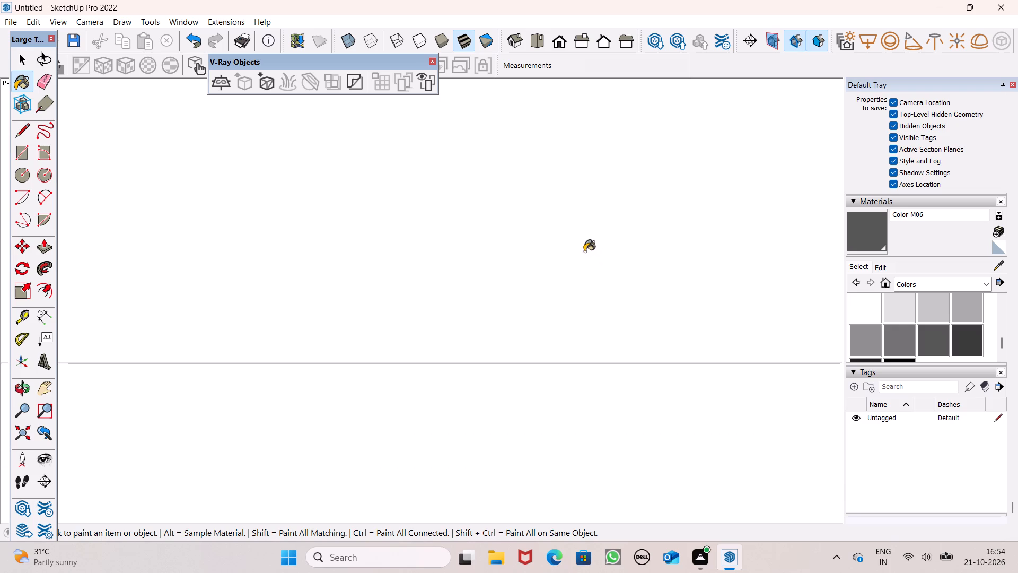
scroll(584, 251, "down", 20)
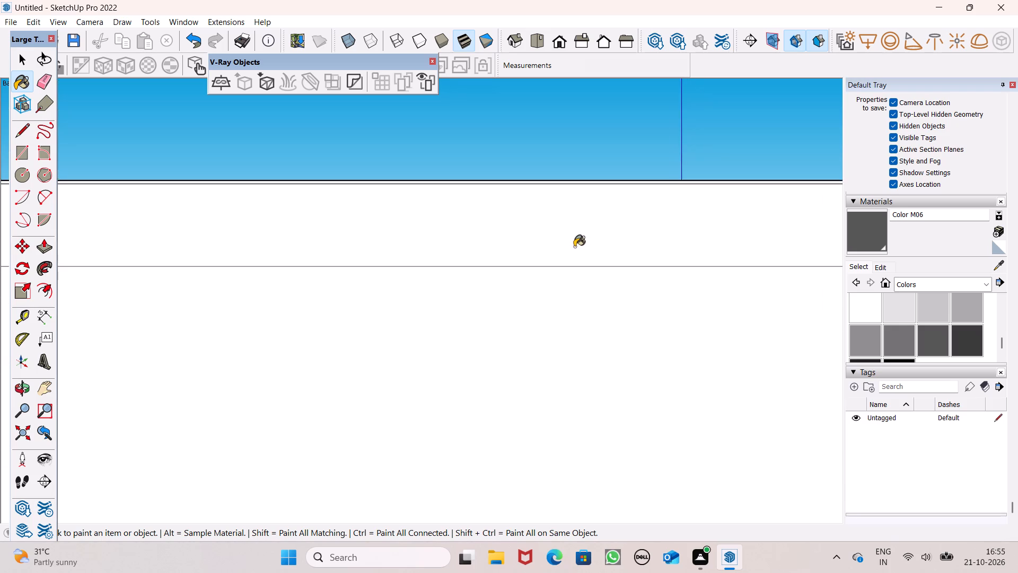
scroll(574, 246, "down", 13)
middle_click_drag(579, 247, 426, 463)
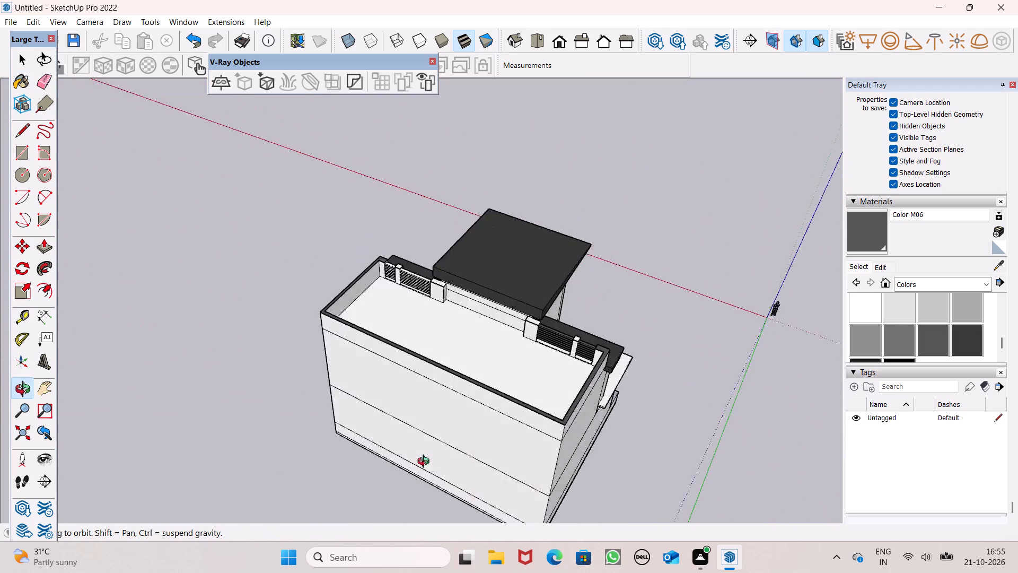
middle_click_drag(426, 463, 594, 420)
scroll(609, 381, "up", 7)
scroll(582, 288, "up", 4)
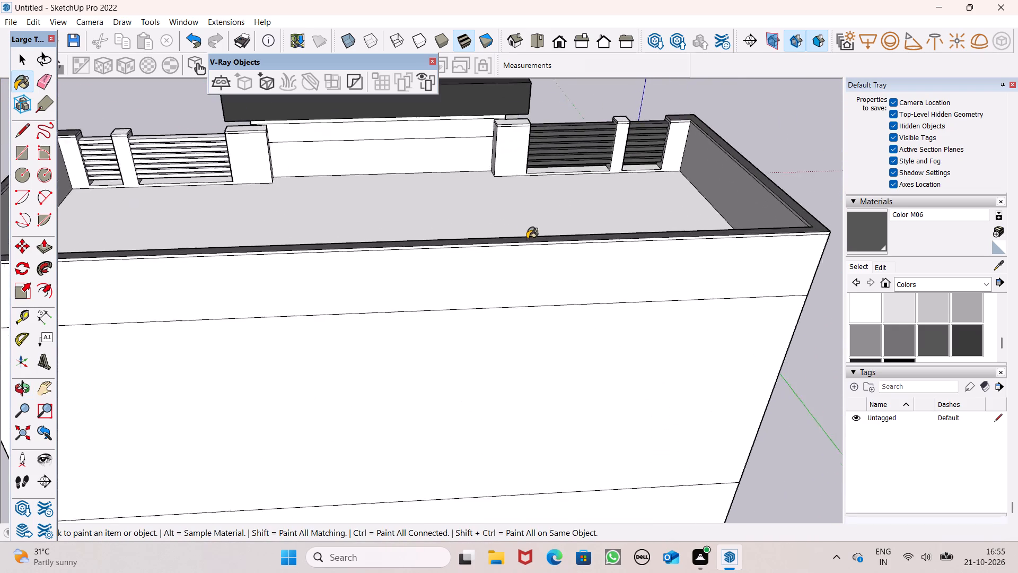
scroll(527, 239, "up", 4)
scroll(612, 136, "up", 2)
scroll(605, 183, "down", 7)
scroll(610, 122, "up", 7)
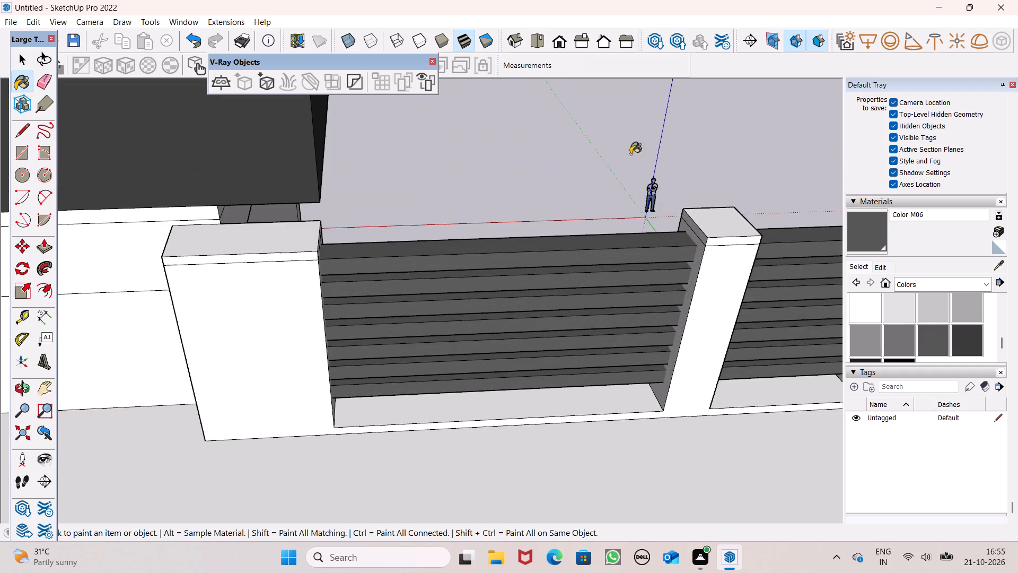
middle_click_drag(668, 233, 670, 38)
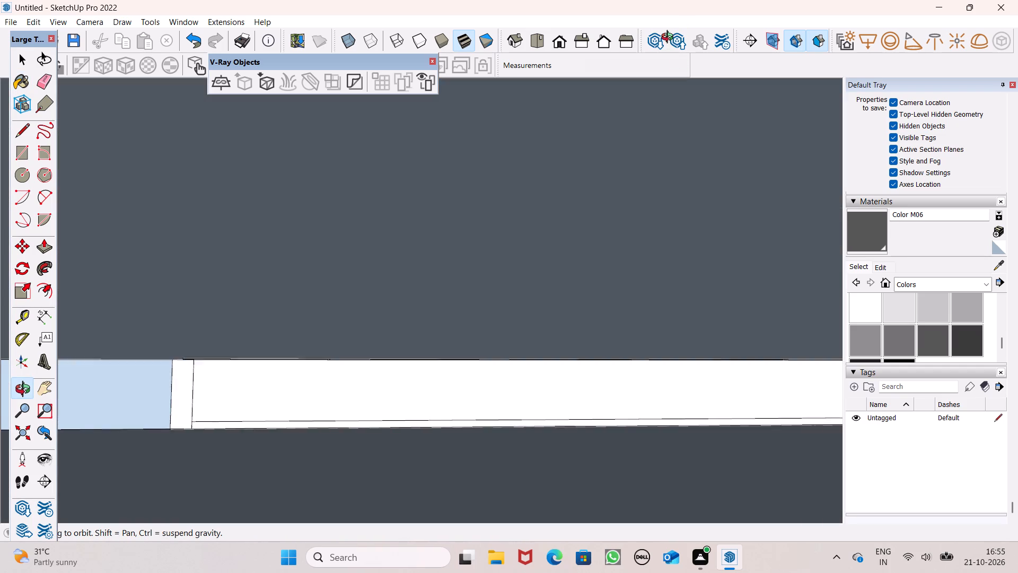
middle_click_drag(670, 38, 669, 43)
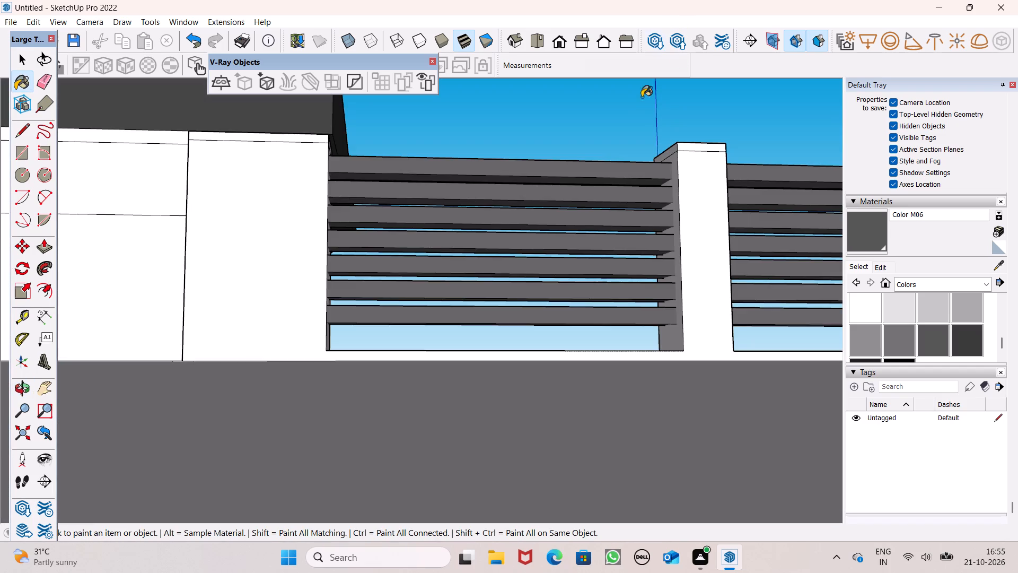
Paint the rear and top faces of the four upper slats of the right rooftop railing with Color M06.
scroll(638, 179, "down", 5)
left_click(577, 41)
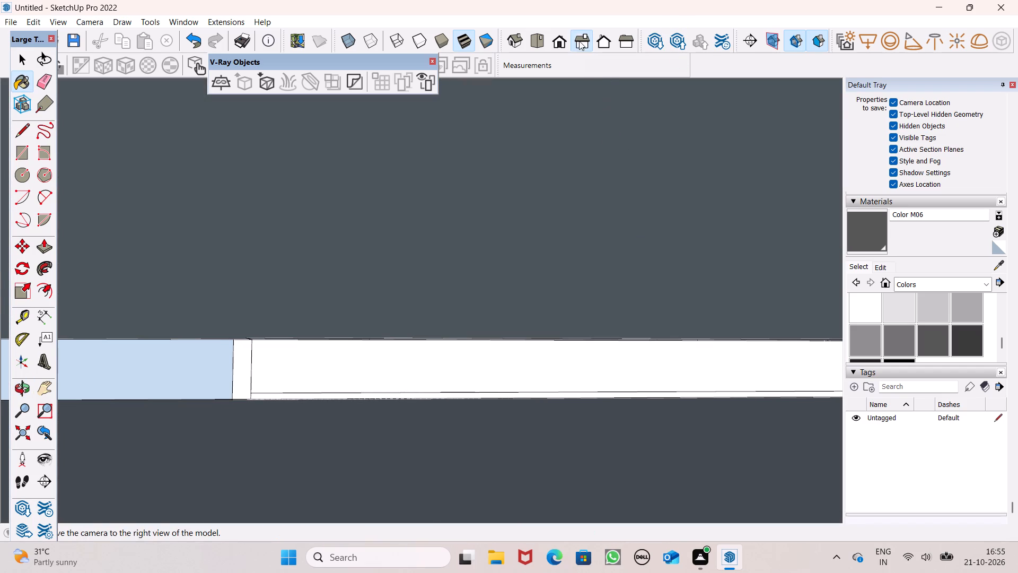
left_click(596, 41)
scroll(642, 184, "down", 7)
scroll(660, 309, "down", 5)
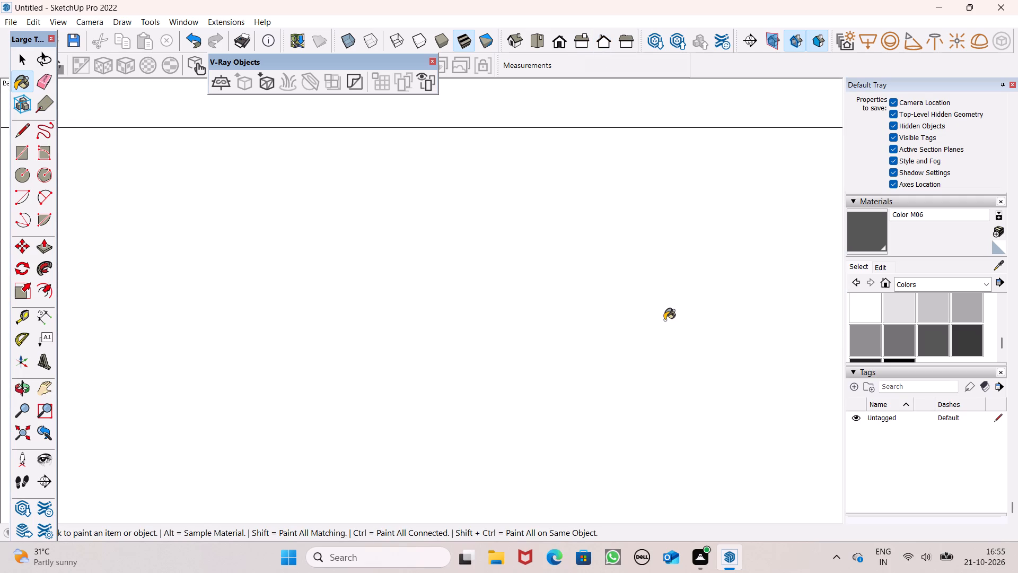
middle_click_drag(664, 316, 679, 383)
left_click_drag(598, 44, 598, 36)
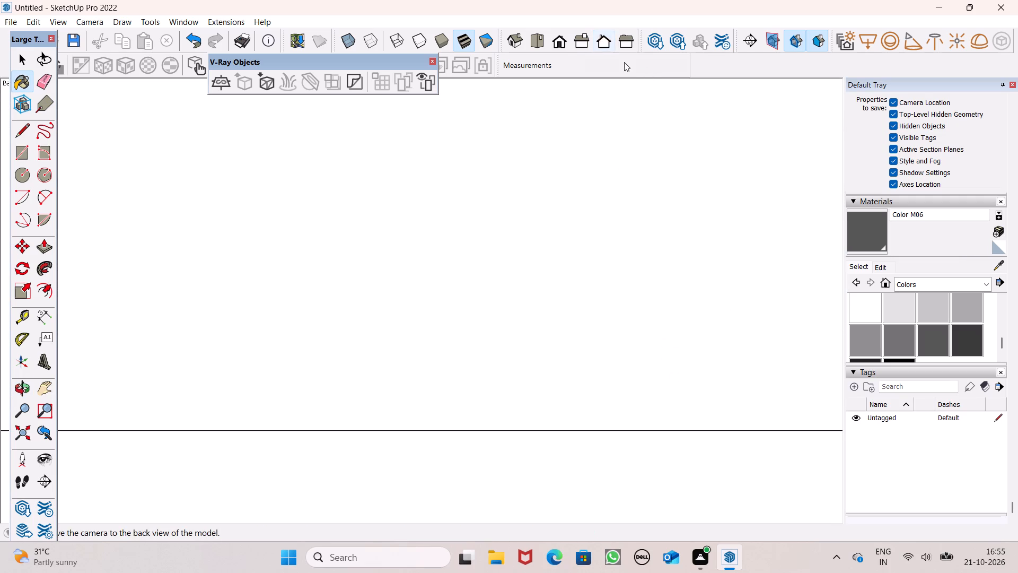
scroll(681, 243, "down", 19)
scroll(664, 247, "down", 14)
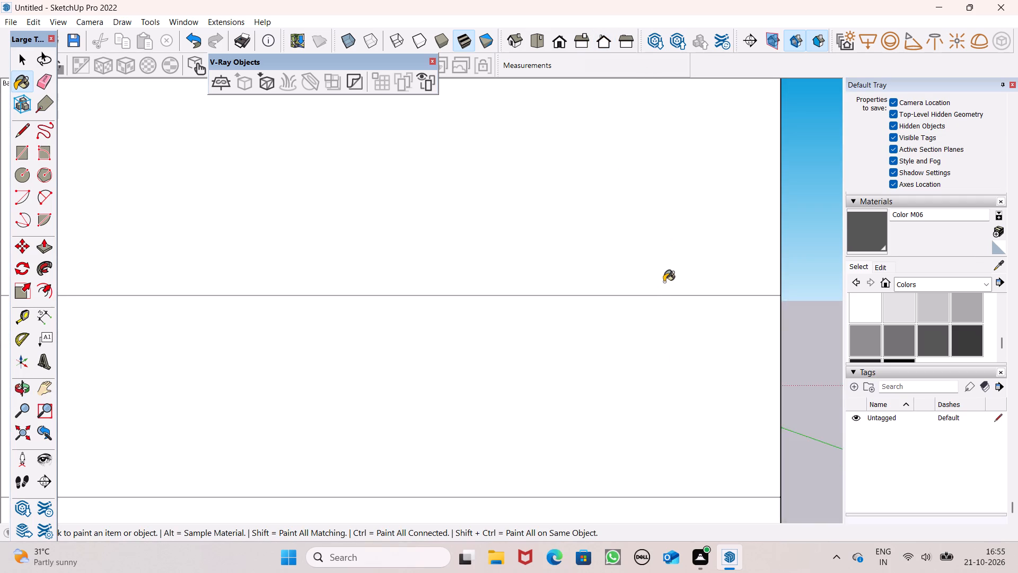
scroll(664, 282, "down", 11)
middle_click_drag(645, 293, 675, 387)
scroll(527, 259, "up", 6)
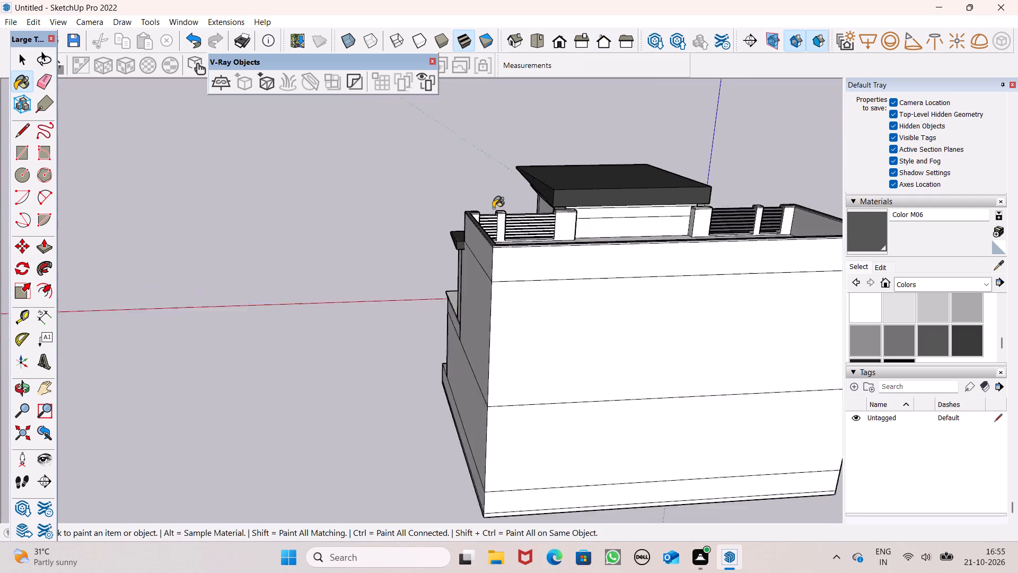
scroll(493, 208, "up", 3)
scroll(552, 269, "up", 8)
scroll(414, 161, "up", 7)
scroll(458, 144, "down", 2)
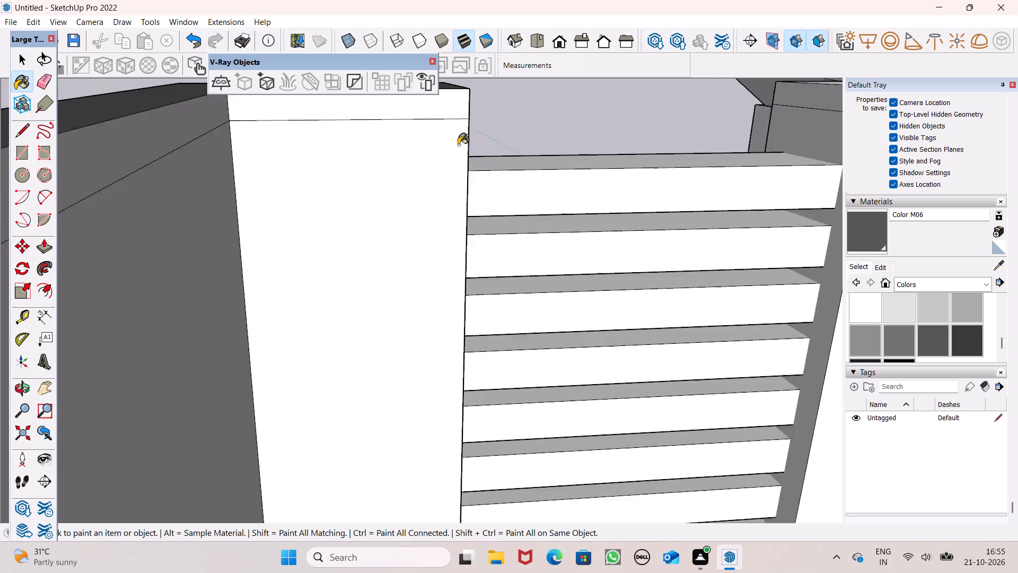
scroll(458, 145, "down", 2)
left_click(496, 187)
left_click(518, 161)
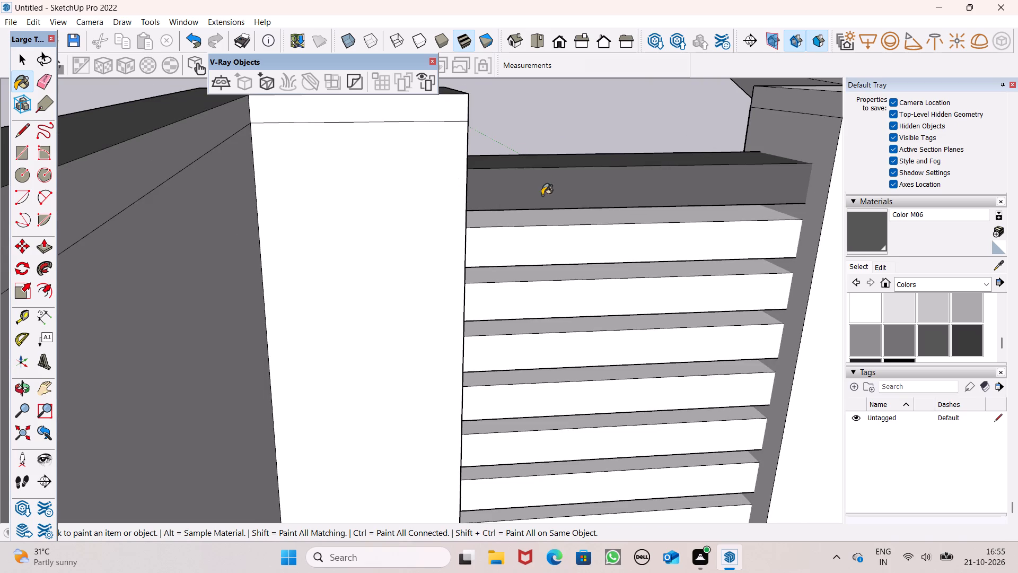
left_click_drag(540, 213, 540, 218)
left_click(540, 233)
left_click_drag(557, 270, 557, 275)
left_click_drag(559, 284, 561, 296)
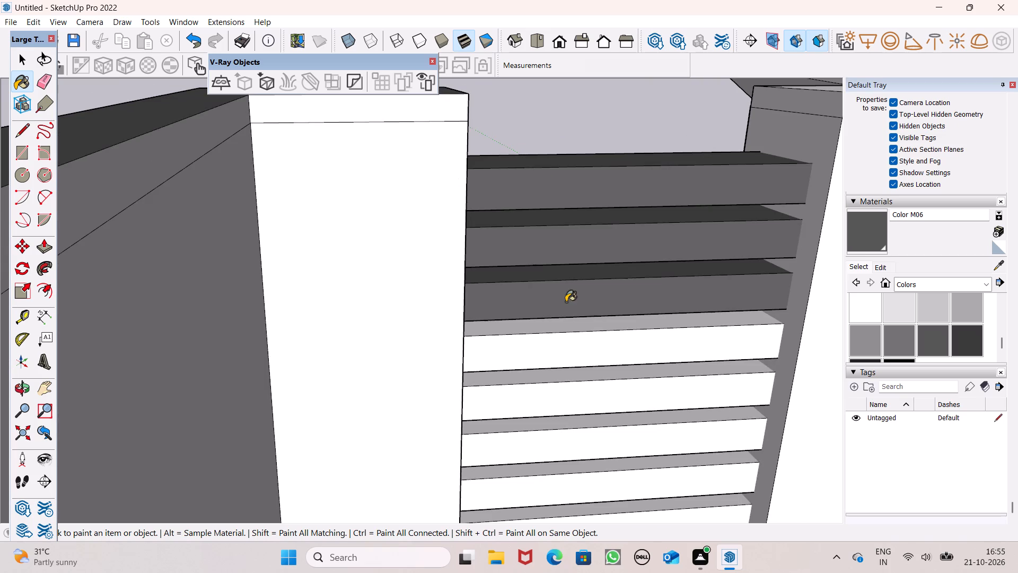
left_click(577, 331)
left_click(577, 342)
left_click(580, 329)
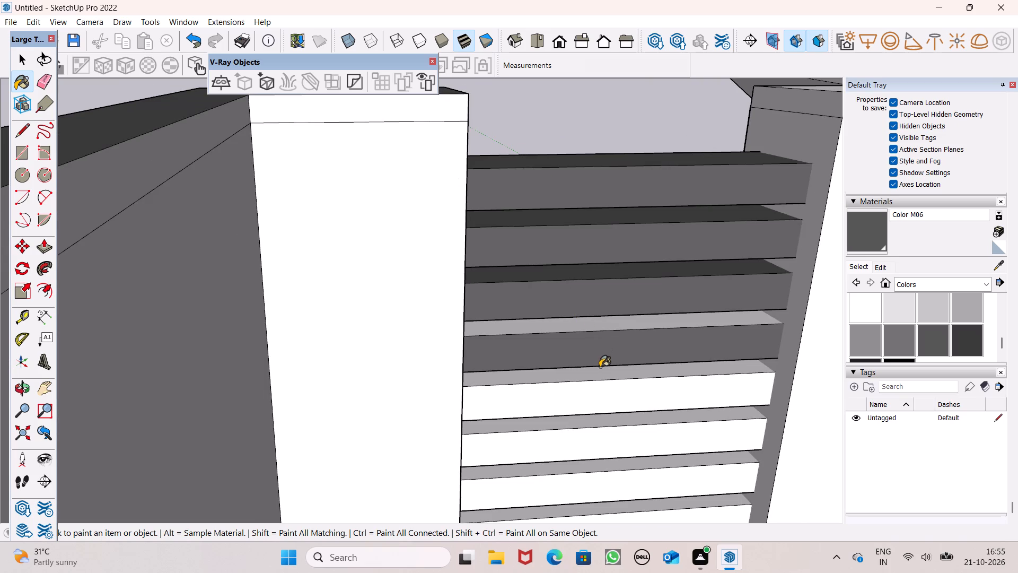
Paint the rear and top faces of the four lower slats of the right rooftop railing with Color M06.
left_click_drag(600, 367, 603, 375)
left_click(608, 386)
left_click_drag(619, 405, 620, 425)
left_click_drag(628, 446, 629, 462)
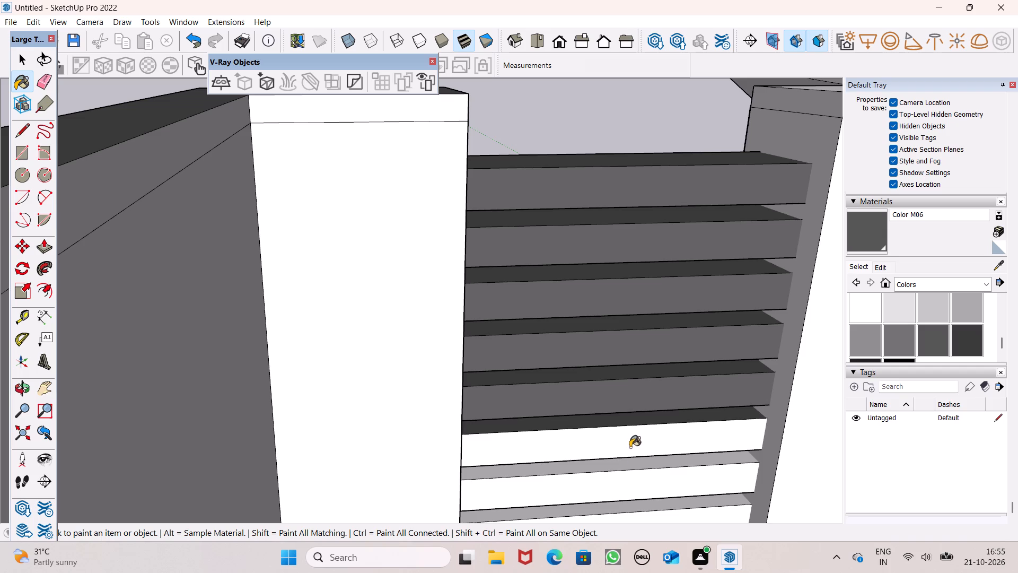
left_click(630, 447)
left_click_drag(638, 475, 638, 485)
scroll(607, 396, "down", 3)
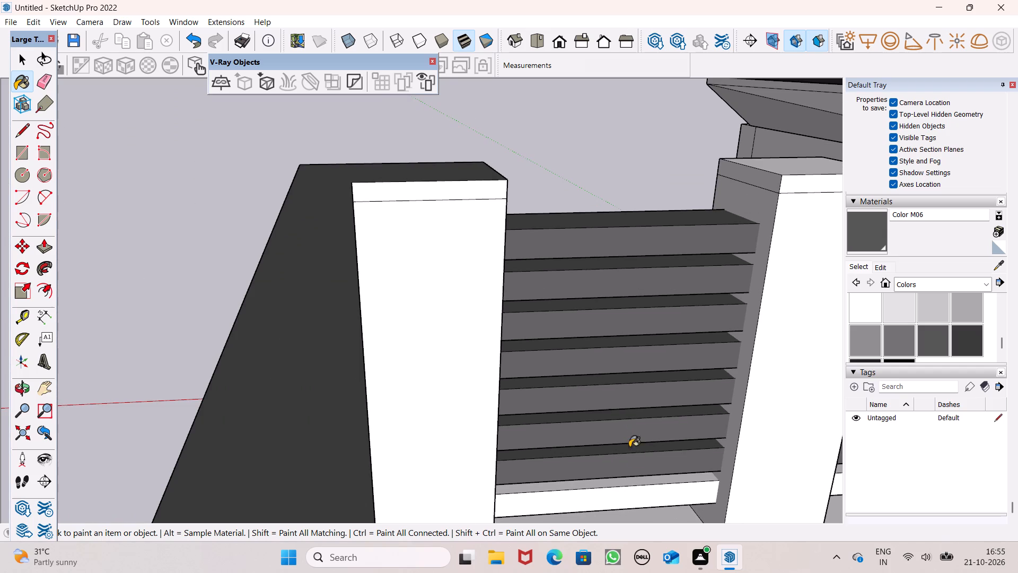
left_click(633, 481)
left_click(636, 494)
left_click(621, 482)
Paint the front faces of all eight slats of the right rooftop railing with Color M06 from the street side.
scroll(570, 385, "down", 6)
middle_click_drag(555, 359, 1013, 343)
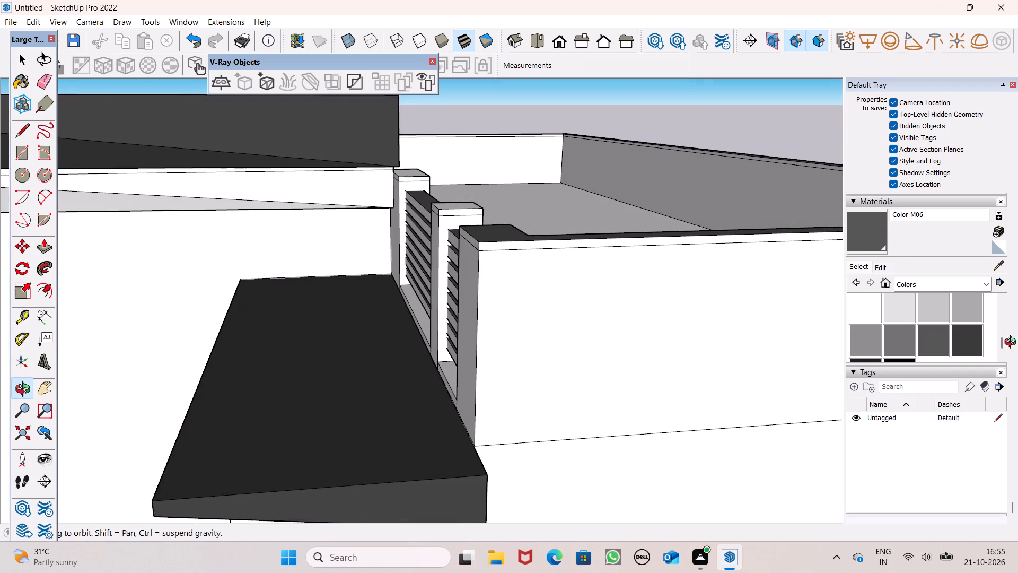
middle_click_drag(1013, 343, 1013, 343)
middle_click_drag(525, 348, 849, 353)
scroll(463, 257, "up", 5)
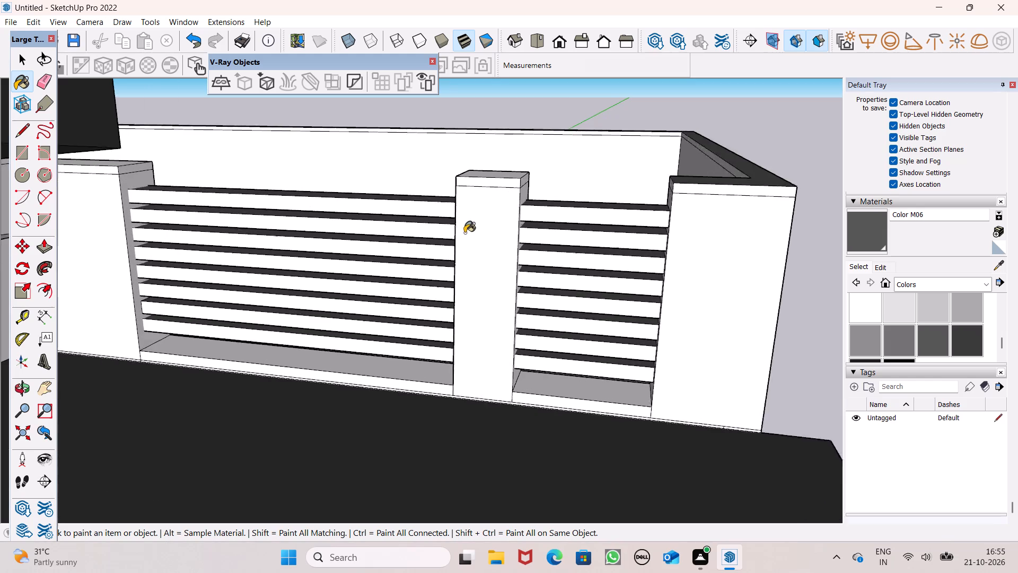
scroll(464, 233, "up", 4)
scroll(611, 197, "up", 5)
left_click(611, 197)
left_click_drag(610, 222, 602, 241)
left_click_drag(593, 267, 595, 272)
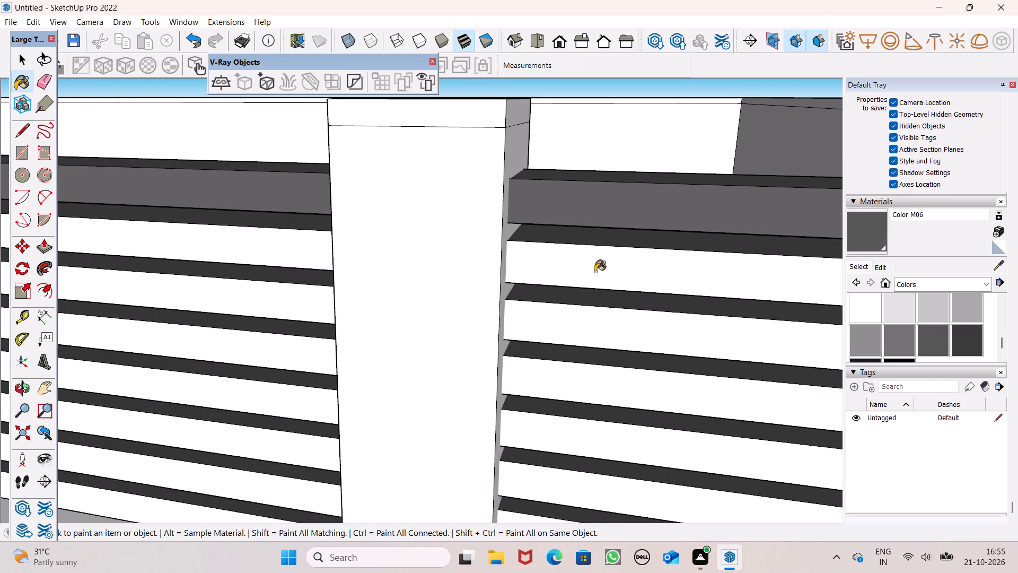
left_click_drag(595, 272, 595, 278)
left_click_drag(593, 312, 590, 331)
left_click_drag(585, 349, 581, 368)
left_click_drag(580, 379, 578, 386)
left_click_drag(573, 409, 566, 449)
left_click_drag(565, 447, 565, 470)
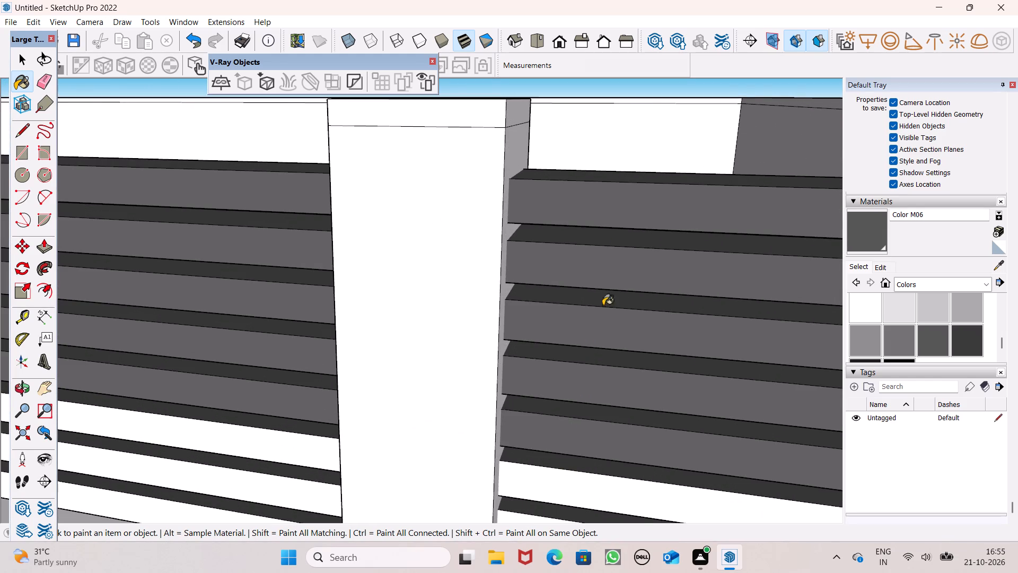
scroll(601, 244, "down", 7)
left_click(608, 379)
left_click_drag(605, 399, 602, 413)
left_click_drag(602, 425, 604, 432)
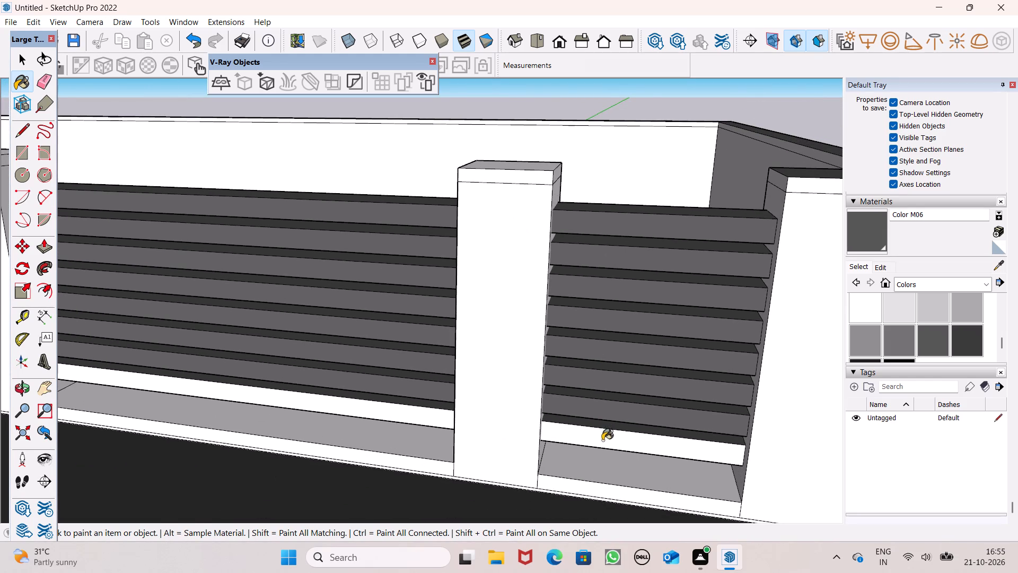
Paint the undersides of the five uppermost slats of the right rooftop railing with Color M06.
middle_click_drag(602, 438, 542, 277)
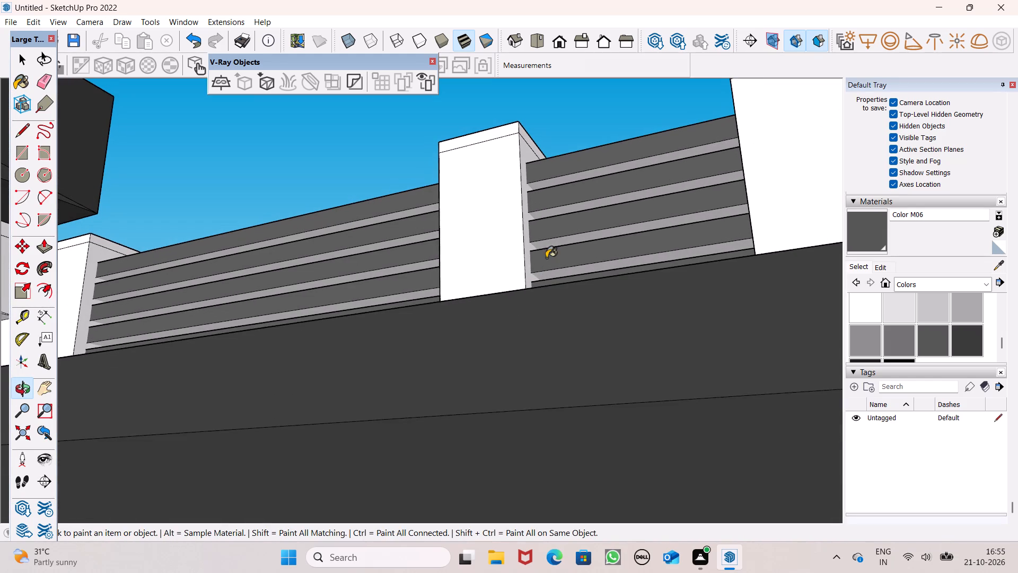
middle_click_drag(583, 290, 564, 339)
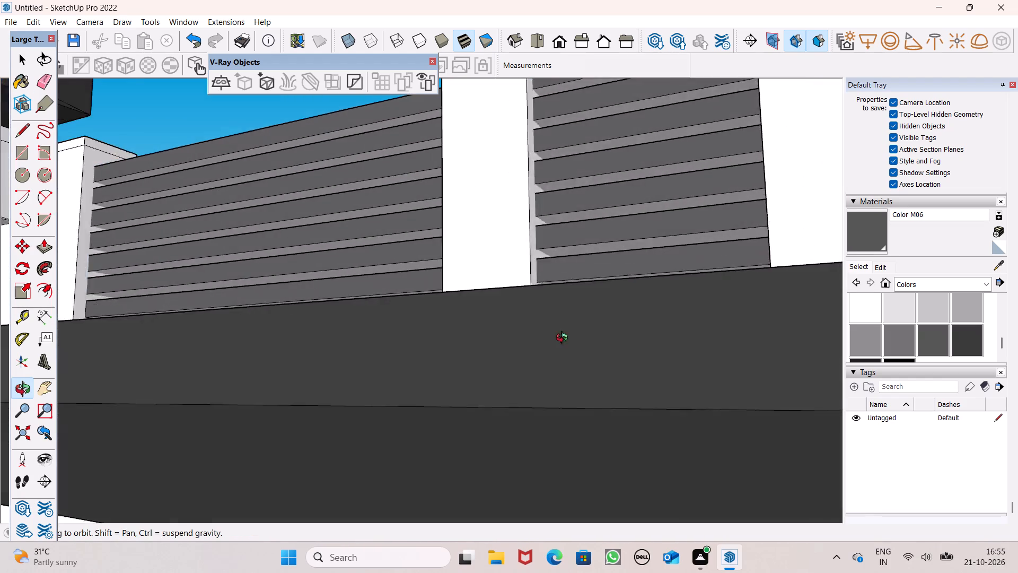
middle_click_drag(564, 339, 506, 305)
scroll(526, 232, "up", 5)
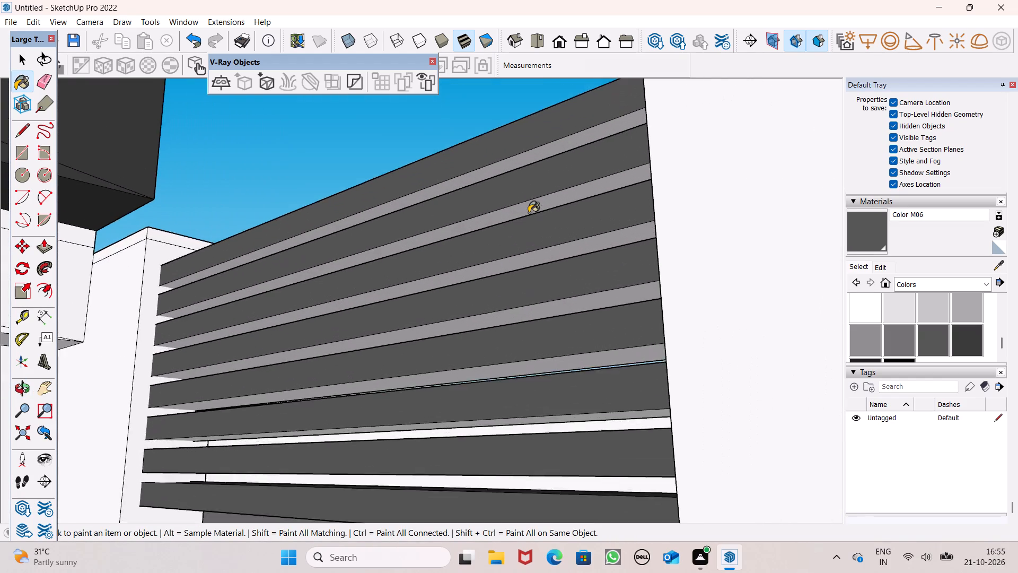
scroll(529, 213, "up", 3)
left_click_drag(564, 126, 568, 136)
left_click_drag(592, 175, 600, 192)
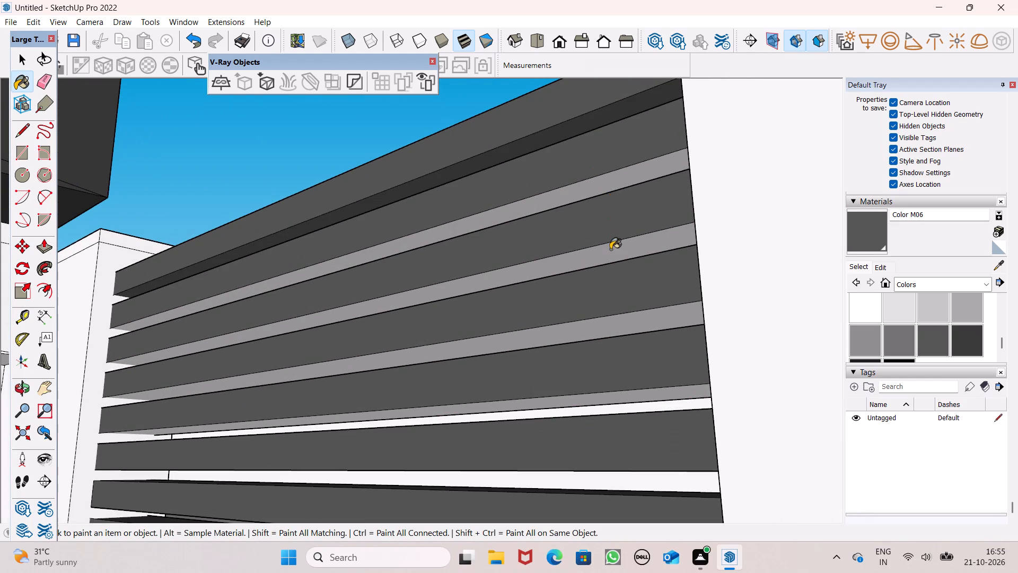
left_click(610, 249)
left_click(628, 311)
left_click_drag(633, 381, 634, 400)
left_click(635, 399)
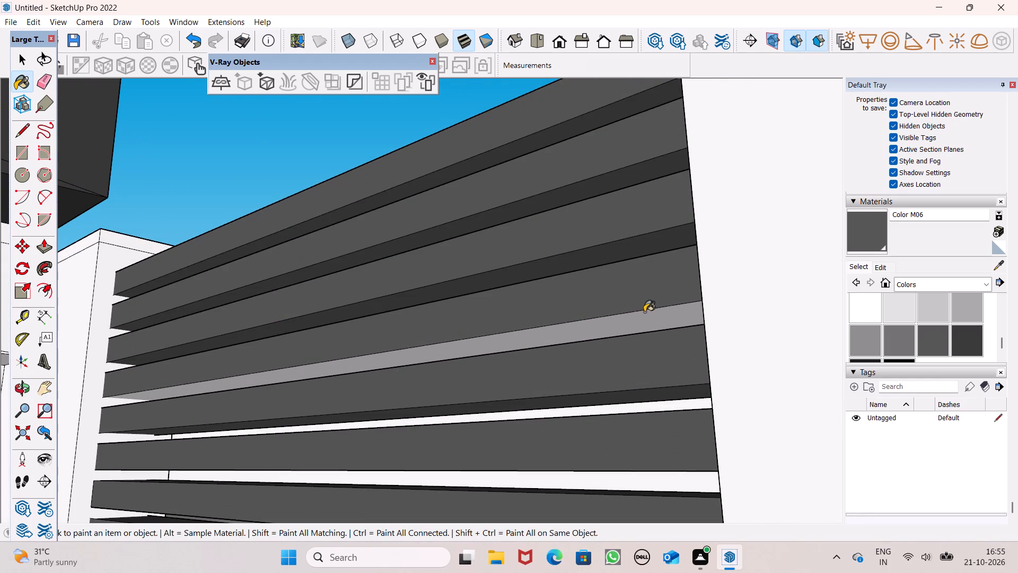
left_click(644, 312)
Paint the undersides of the three lowest slats of the right rooftop railing with Color M06.
scroll(646, 295, "down", 5)
scroll(626, 390, "up", 2)
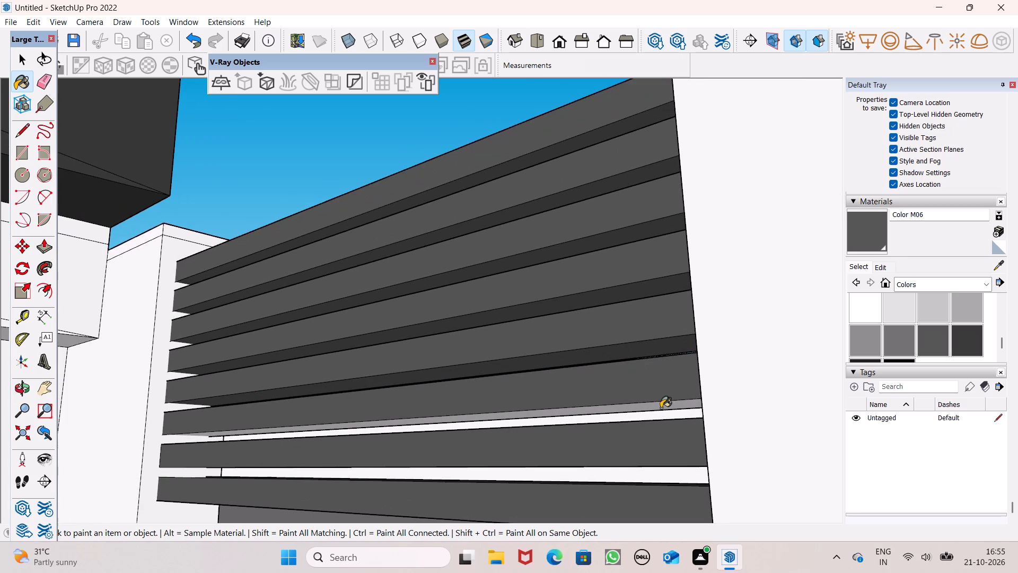
left_click(661, 409)
middle_click_drag(665, 472, 654, 468)
scroll(654, 468, "up", 1)
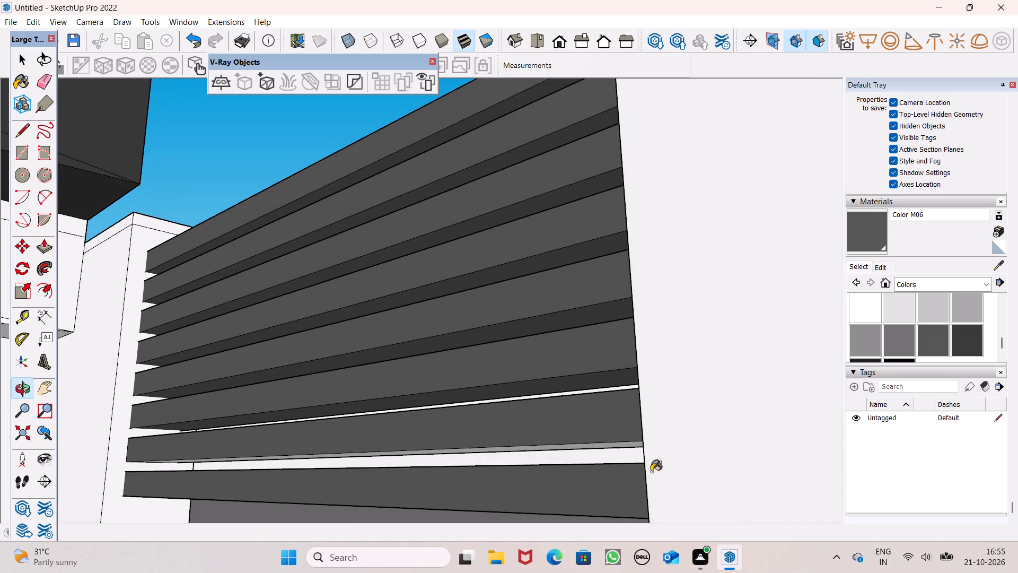
scroll(620, 491, "up", 7)
left_click(603, 407)
scroll(603, 392, "down", 7)
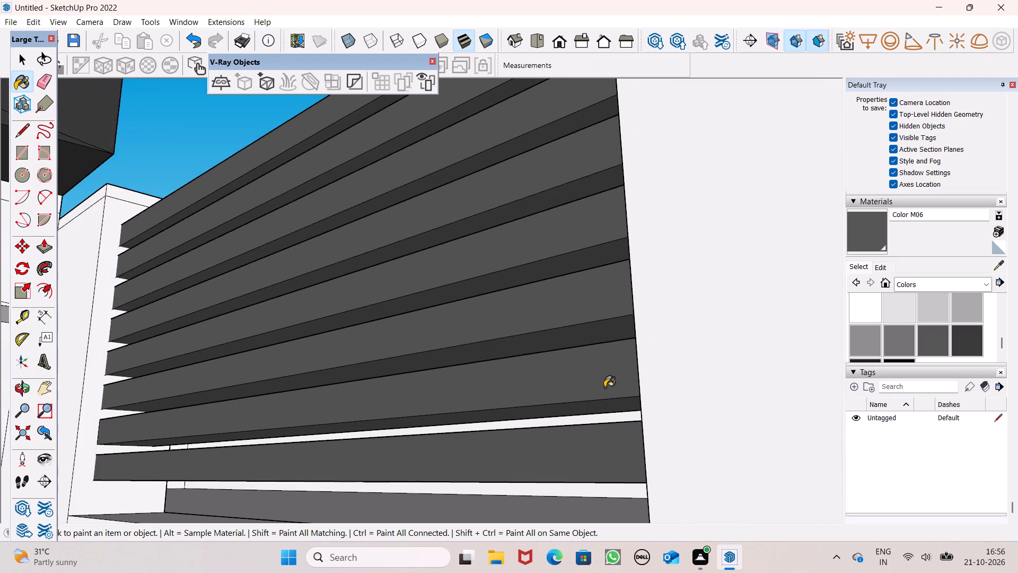
scroll(604, 387, "down", 5)
middle_click_drag(604, 389, 591, 395)
scroll(562, 471, "up", 5)
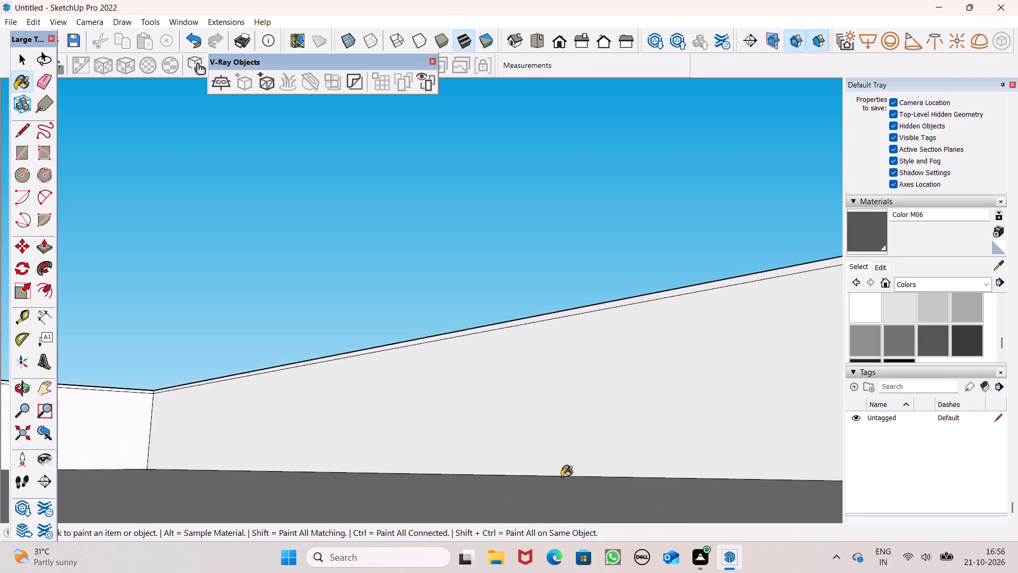
scroll(563, 476, "down", 4)
middle_click_drag(564, 468, 573, 482)
middle_click_drag(585, 463, 589, 442)
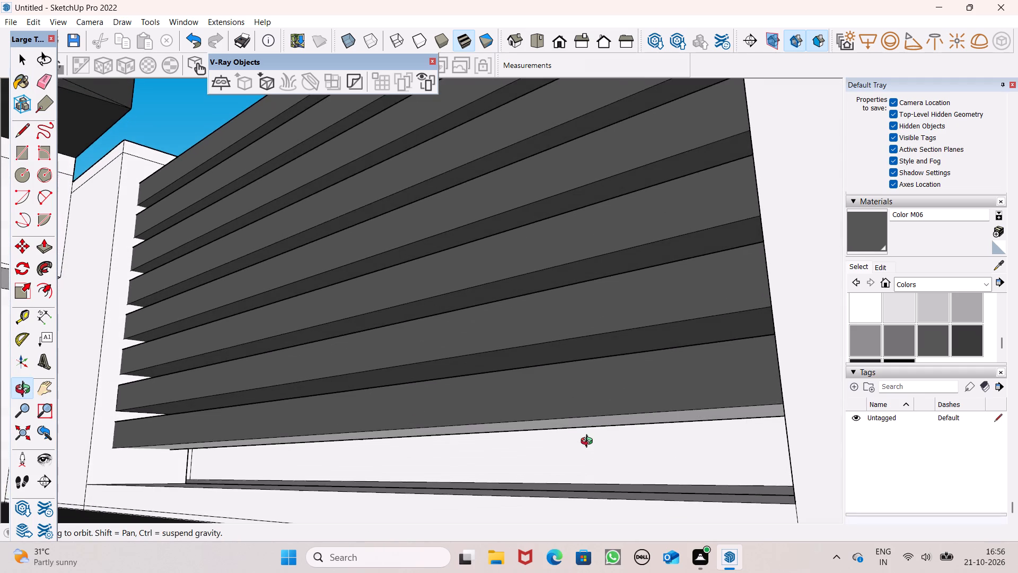
middle_click_drag(589, 442, 589, 444)
left_click(617, 416)
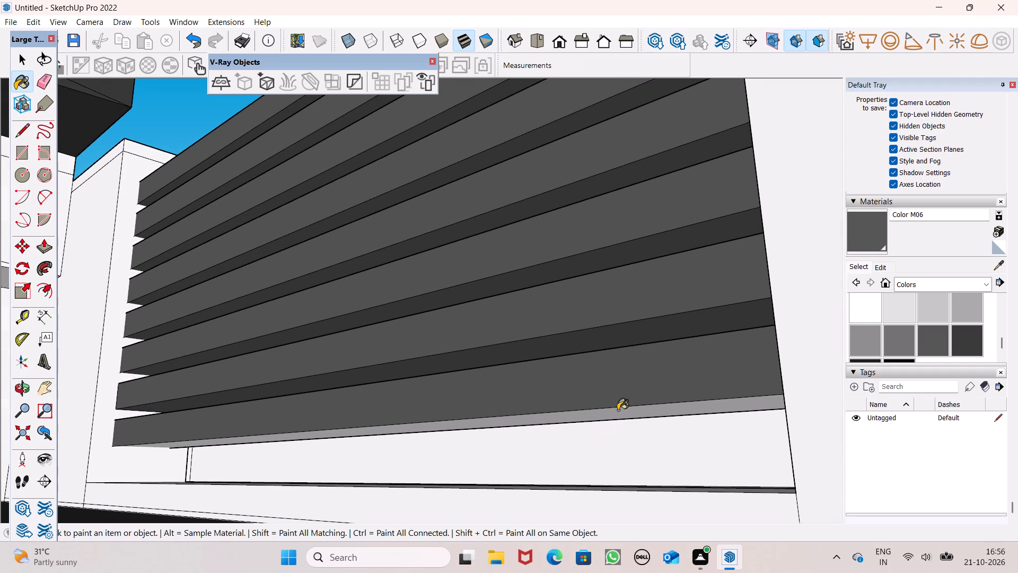
Paint the front of the end pier's cap and the front and top of the middle pillar's cap on the right railing with Color M06.
middle_click_drag(618, 409, 653, 440)
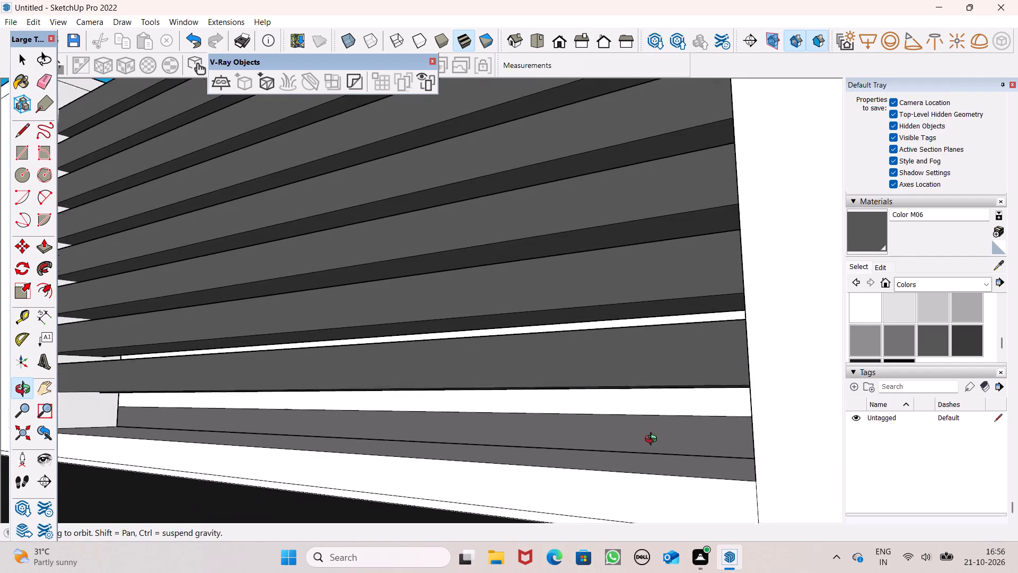
middle_click_drag(653, 440, 661, 432)
scroll(659, 377, "down", 17)
middle_click_drag(659, 377, 722, 444)
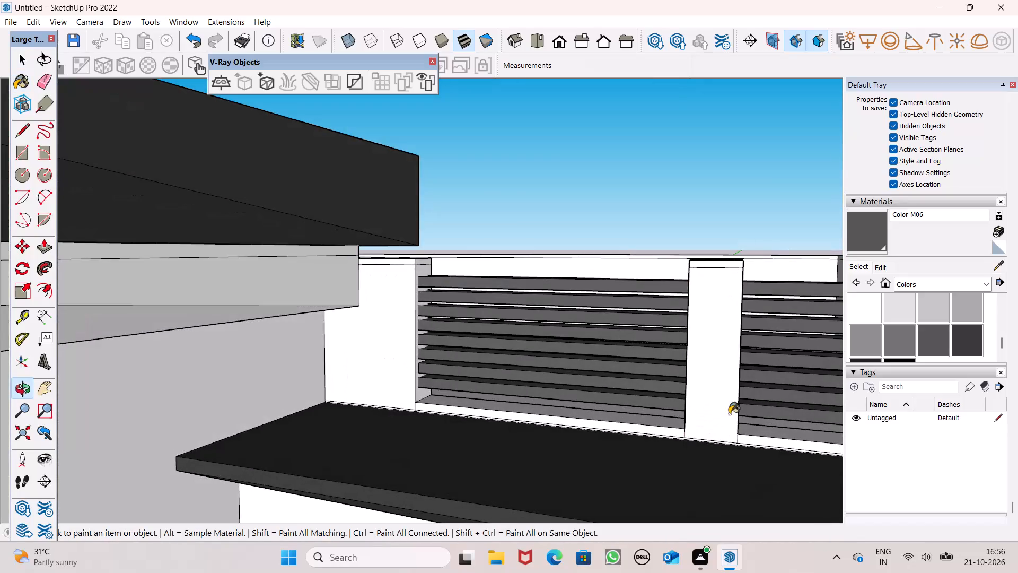
scroll(701, 385, "down", 9)
scroll(801, 325, "up", 7)
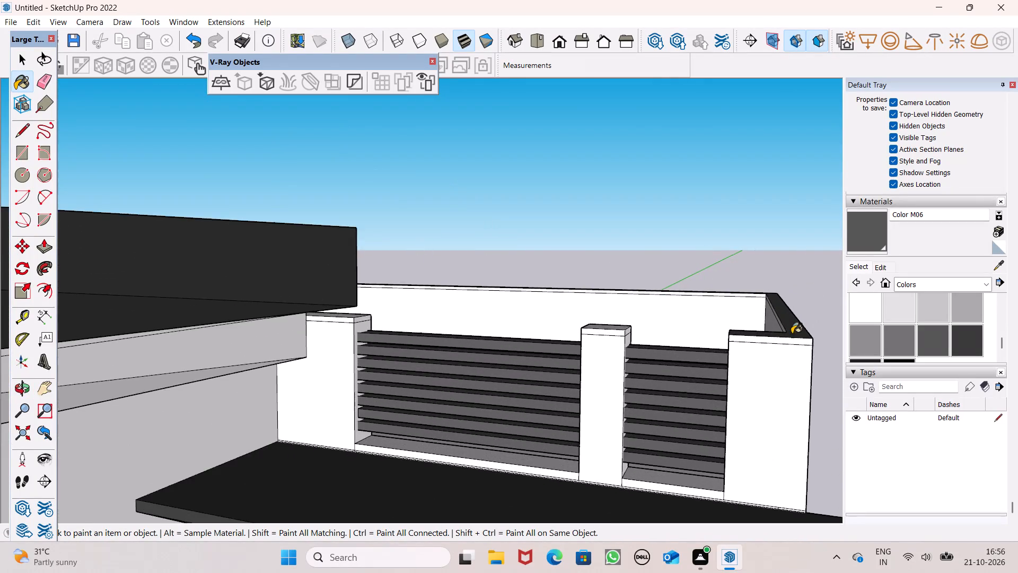
scroll(791, 334, "up", 7)
left_click(789, 349)
scroll(613, 329, "up", 4)
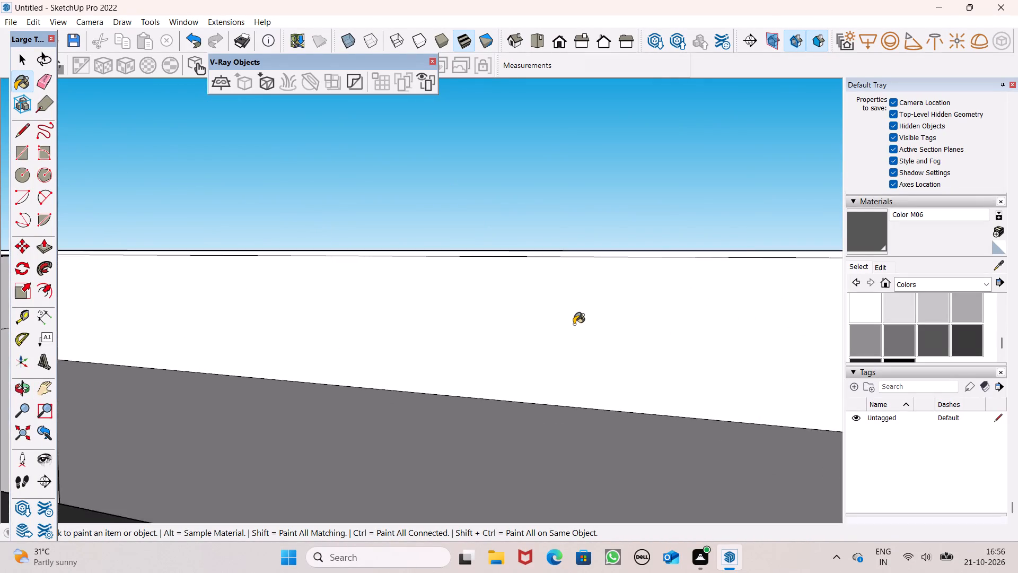
scroll(574, 324, "down", 6)
scroll(459, 333, "up", 6)
left_click(481, 317)
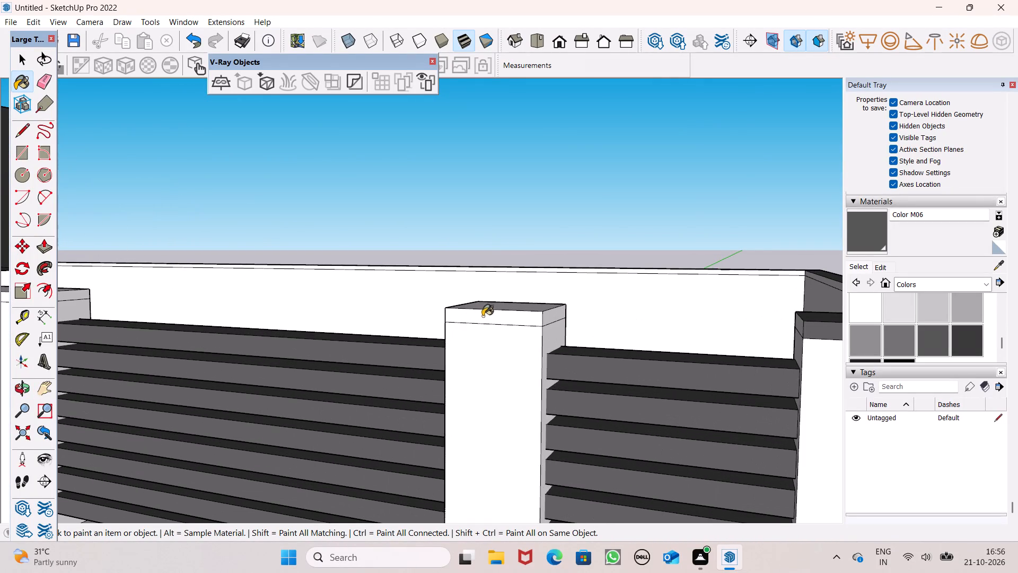
left_click(495, 306)
Paint the top, front and slat-side faces of the right railing's pier cap beside the roof slab with Color M06.
scroll(571, 296, "down", 8)
scroll(449, 306, "up", 6)
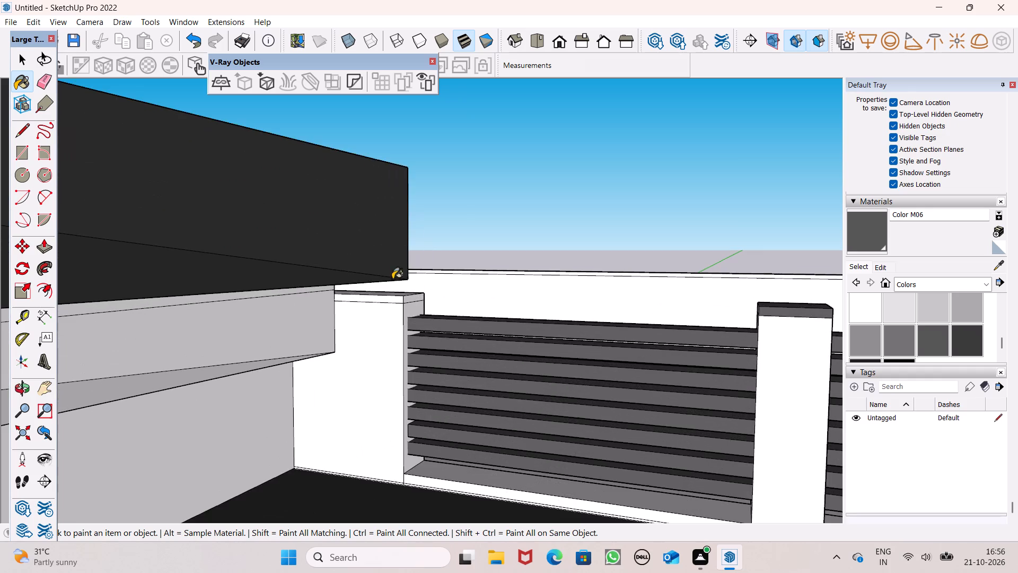
scroll(384, 290, "up", 6)
scroll(405, 308, "down", 4)
left_click_drag(414, 335, 414, 341)
left_click(419, 354)
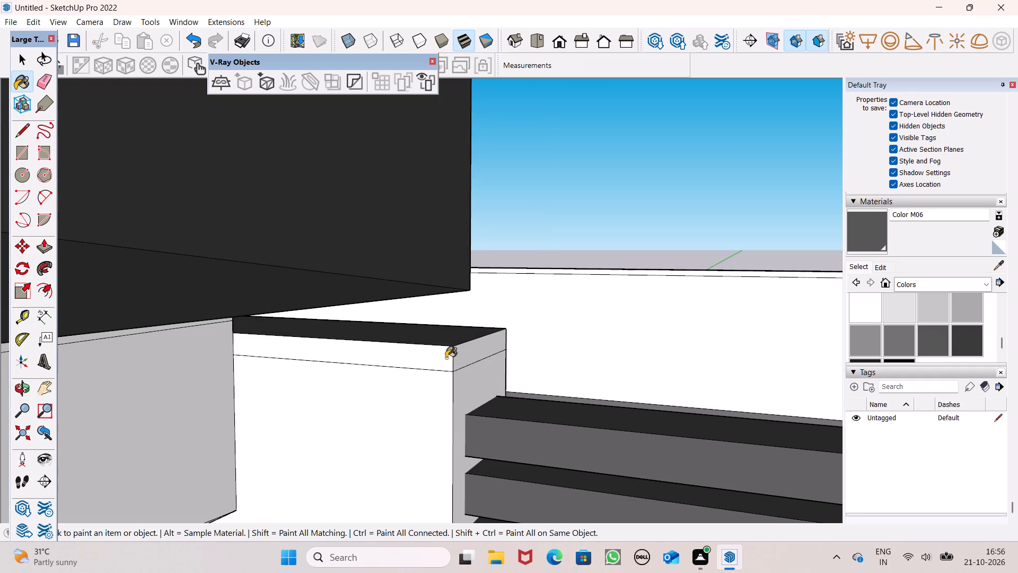
left_click_drag(455, 358, 459, 366)
Paint the remaining white side face of the right railing's middle pillar cap with Color M06.
scroll(470, 352, "down", 3)
middle_click_drag(470, 375, 540, 405)
scroll(506, 381, "down", 5)
scroll(434, 331, "down", 3)
middle_click_drag(515, 353, 410, 325)
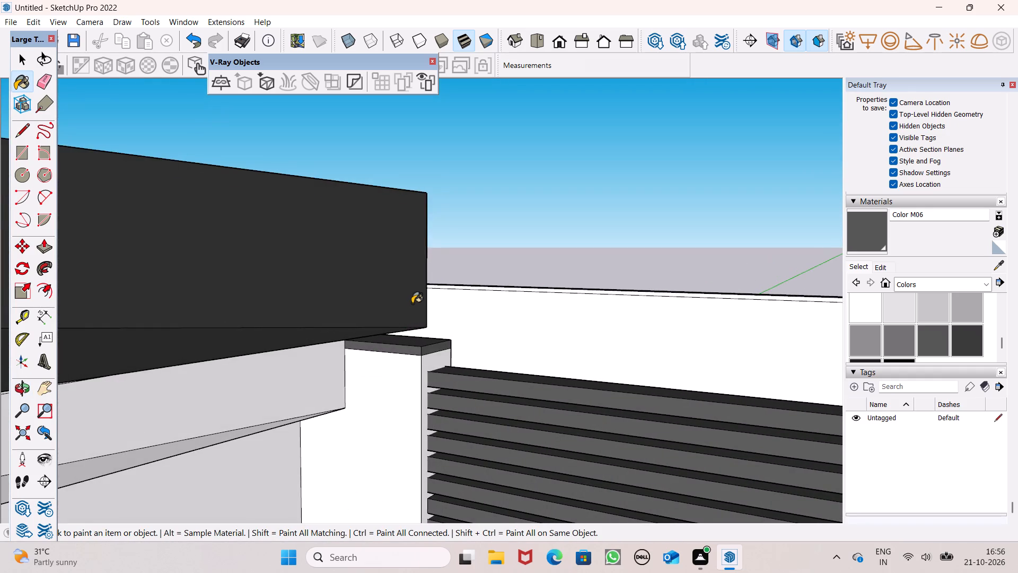
scroll(412, 303, "down", 6)
scroll(556, 311, "up", 4)
scroll(648, 320, "down", 5)
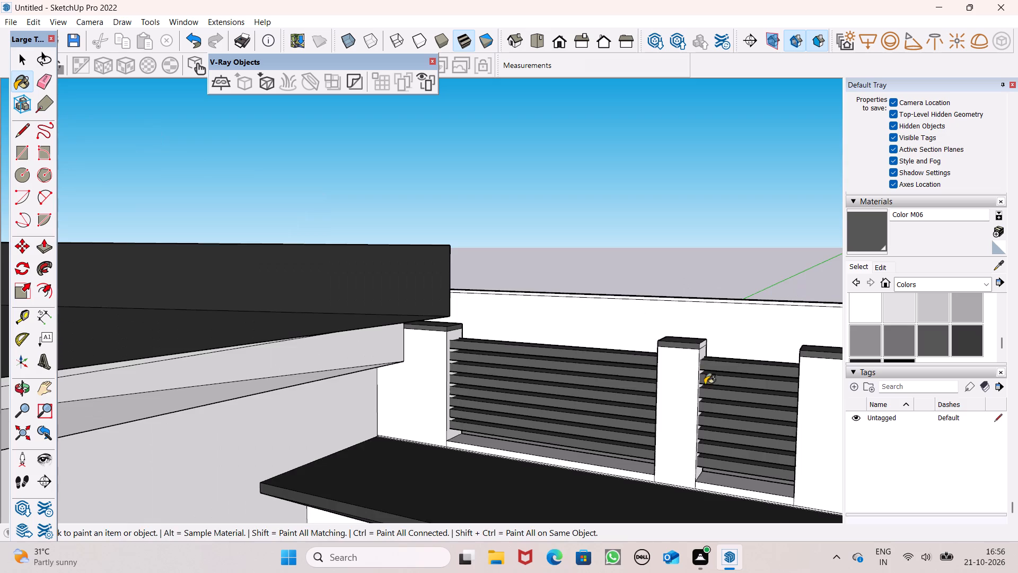
middle_click_drag(703, 386, 546, 331)
scroll(532, 322, "up", 8)
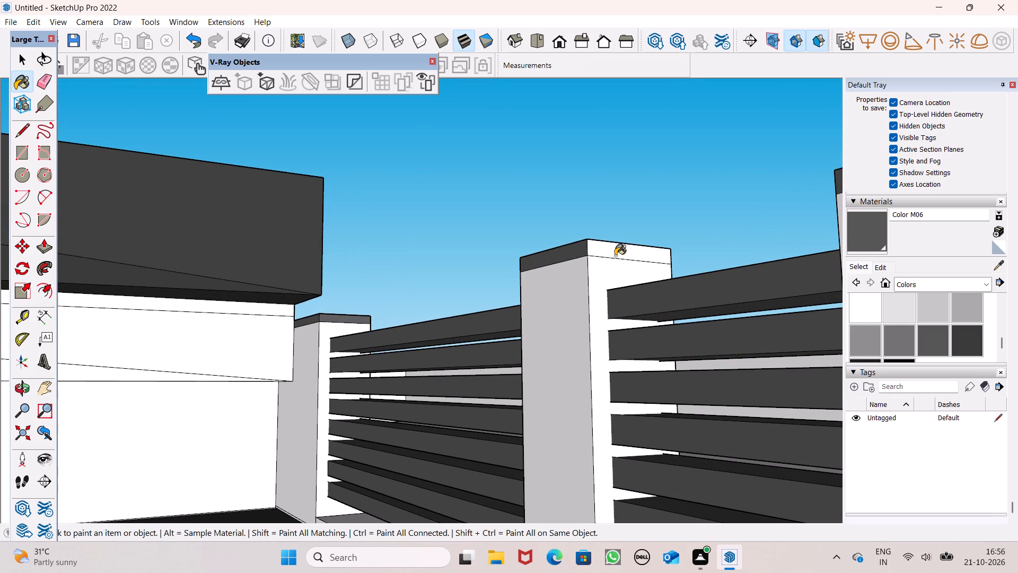
left_click(615, 254)
From the terrace side, paint the inner faces of the right parapet coping and the right railing's corner and middle pillar caps with Color M06.
middle_click_drag(523, 220, 814, 335)
scroll(662, 281, "up", 1)
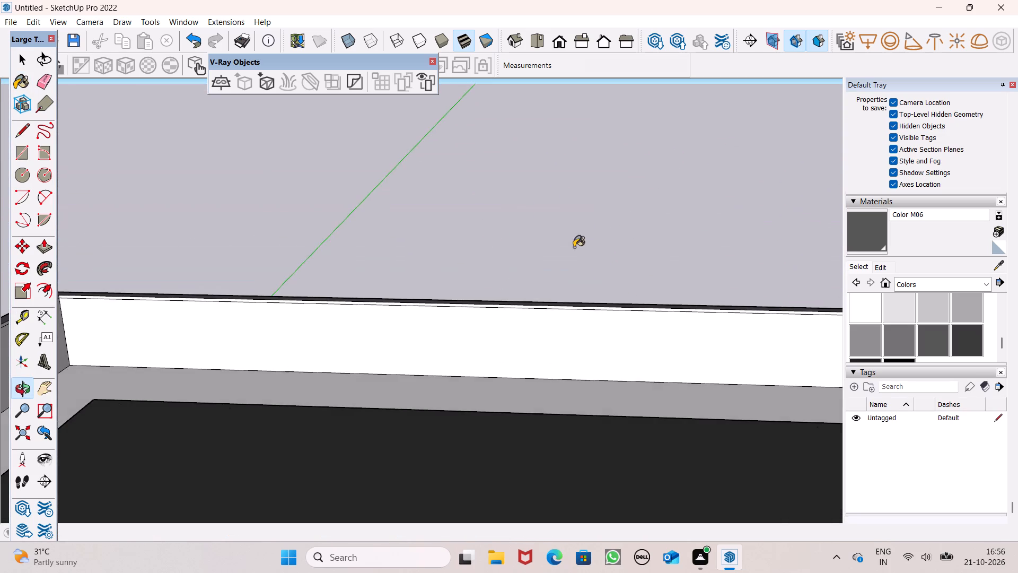
scroll(476, 227, "down", 6)
middle_click_drag(494, 261, 1017, 237)
middle_click_drag(520, 284, 529, 304)
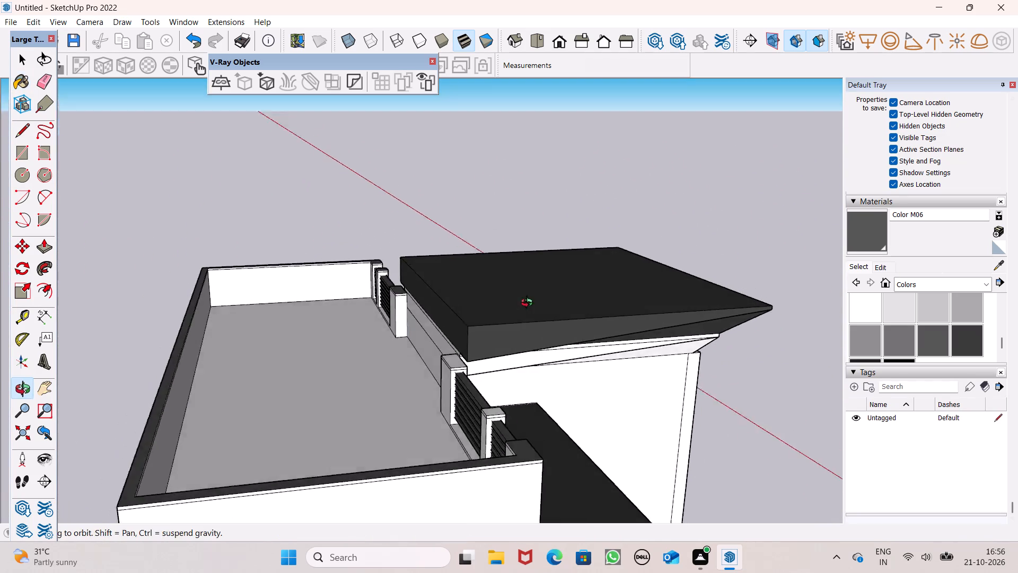
middle_click_drag(529, 304, 625, 311)
scroll(423, 322, "up", 5)
scroll(523, 250, "down", 5)
scroll(334, 253, "up", 6)
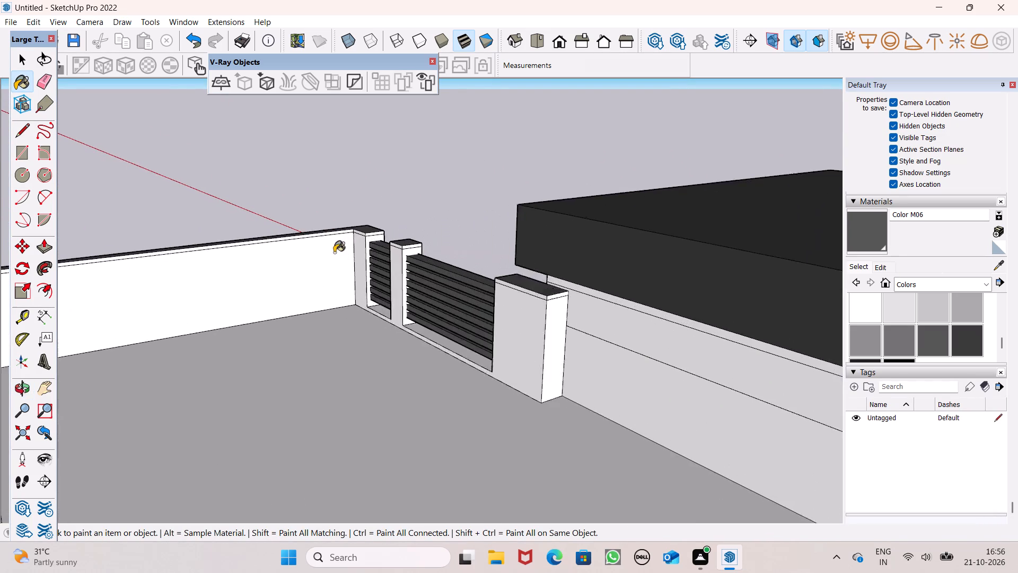
scroll(334, 253, "up", 1)
scroll(393, 244, "up", 6)
scroll(349, 227, "up", 7)
left_click(339, 216)
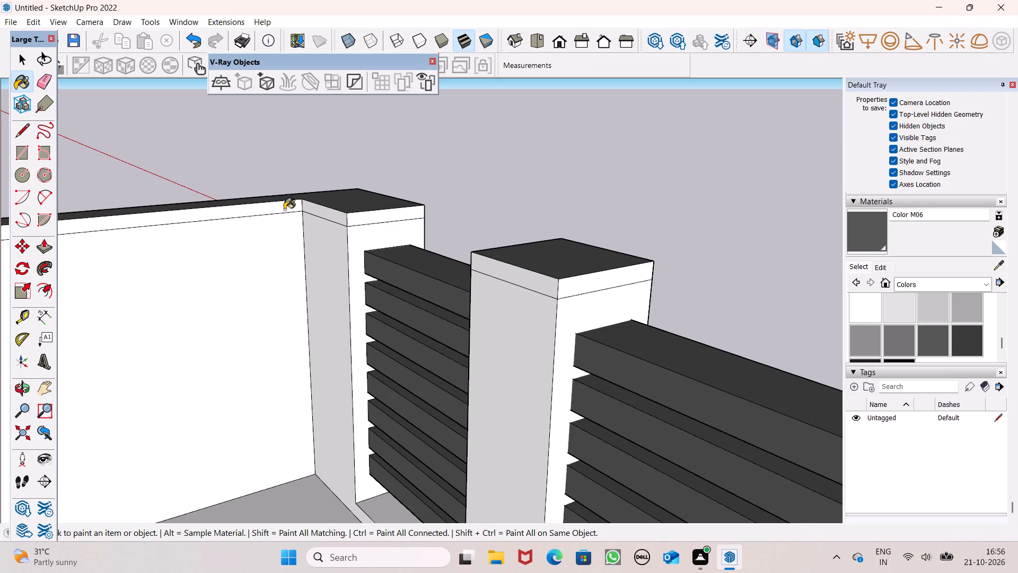
left_click(284, 210)
left_click(371, 222)
left_click_drag(515, 278, 523, 279)
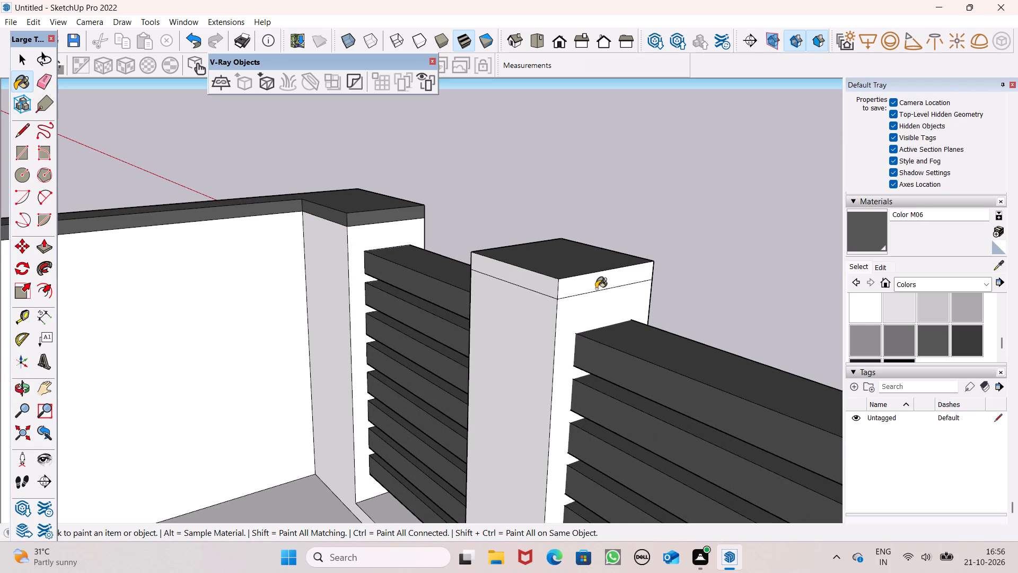
left_click(587, 281)
Paint the rear and terrace-centre side faces of the right railing's wide pier cap beside the roof slab with Color M06.
scroll(558, 270, "down", 4)
middle_click_drag(554, 301, 773, 369)
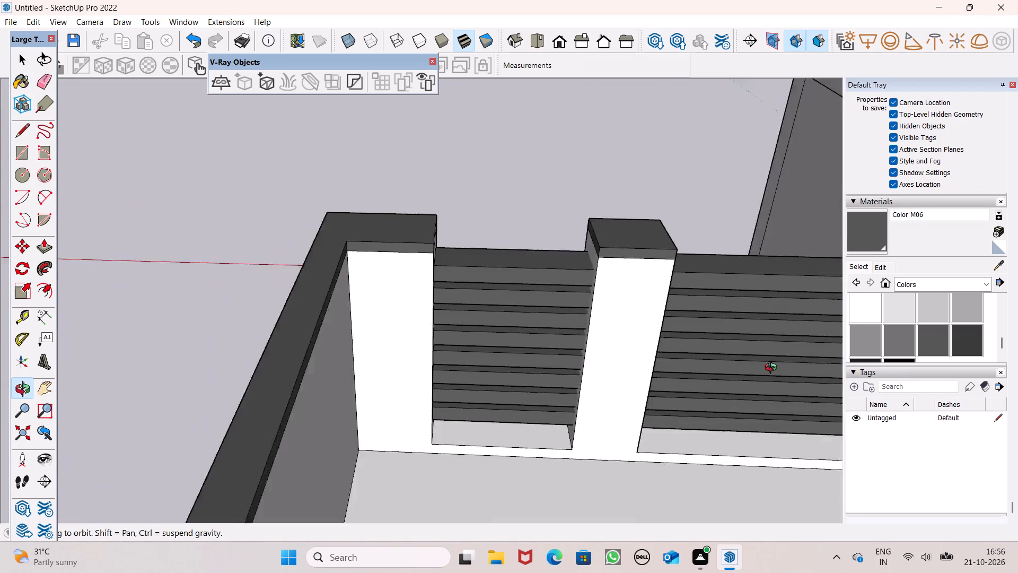
middle_click_drag(773, 369, 721, 355)
scroll(715, 353, "up", 1)
scroll(495, 259, "down", 7)
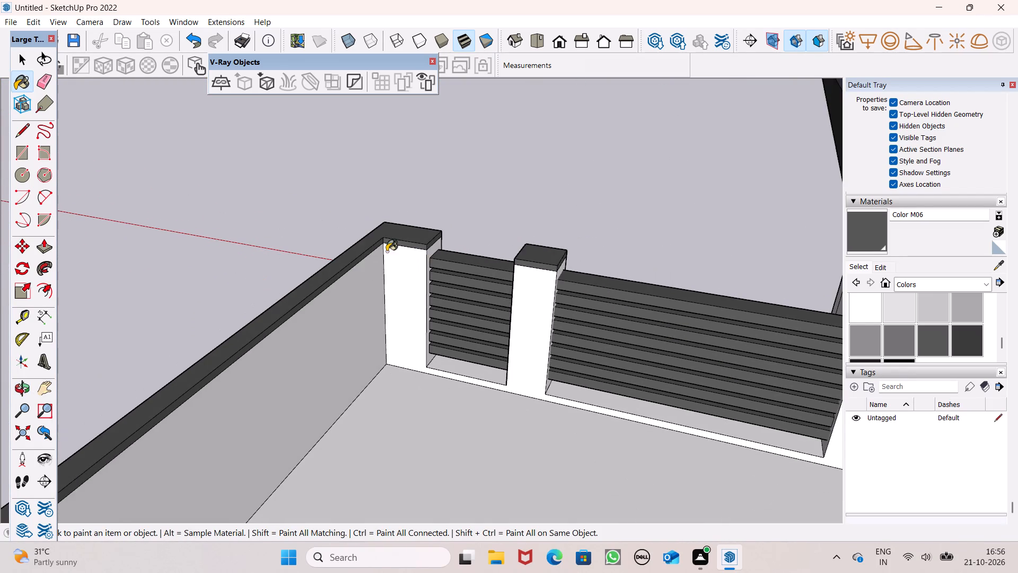
scroll(344, 247, "down", 5)
middle_click_drag(431, 272, 365, 270)
scroll(344, 251, "up", 6)
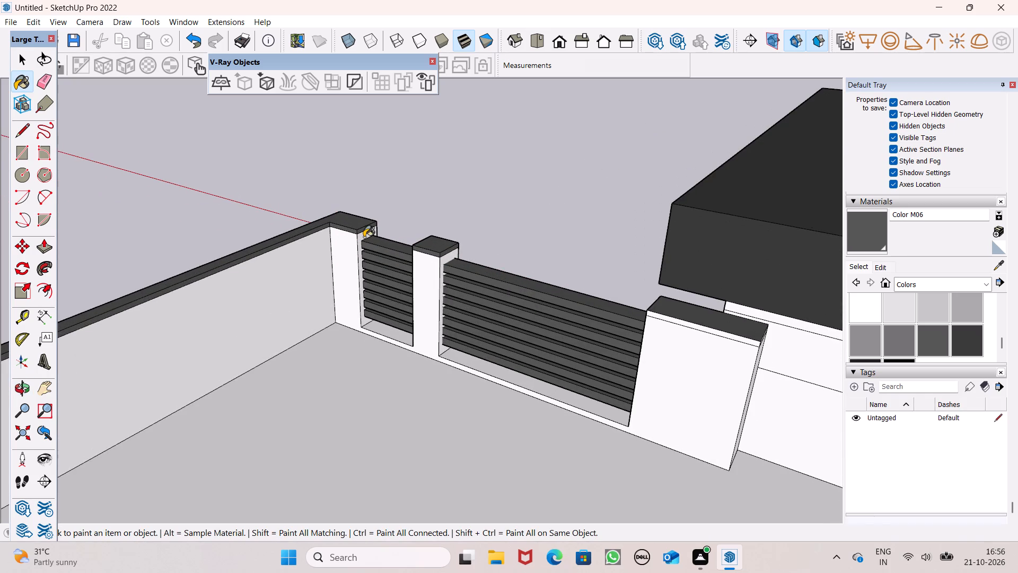
scroll(414, 239, "down", 2)
scroll(598, 295, "up", 6)
left_click(621, 301)
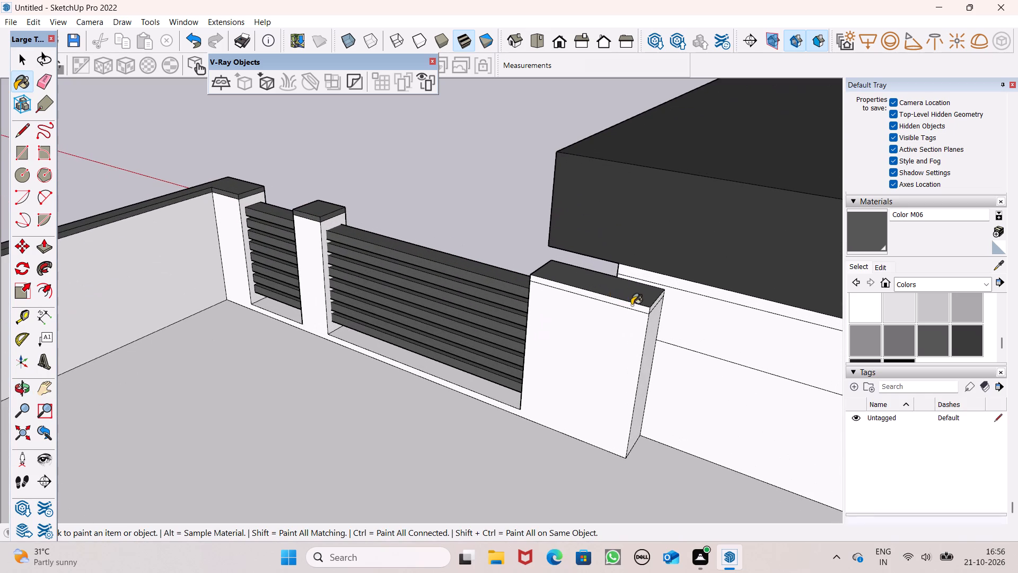
middle_click_drag(639, 309, 587, 308)
scroll(616, 319, "up", 3)
left_click(616, 319)
middle_click_drag(551, 327, 552, 333)
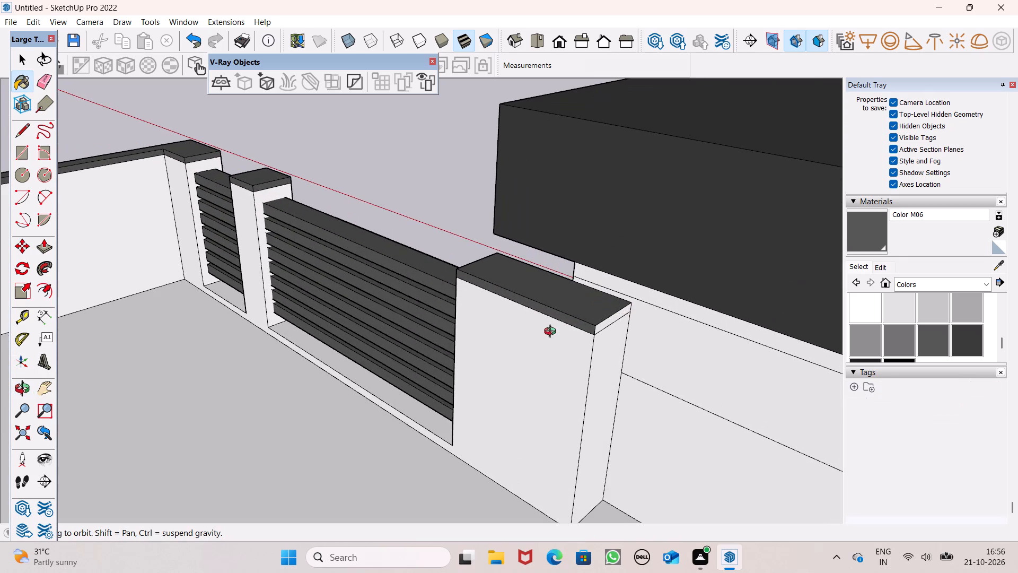
middle_click_drag(552, 333, 462, 307)
scroll(462, 307, "up", 1)
scroll(505, 310, "up", 2)
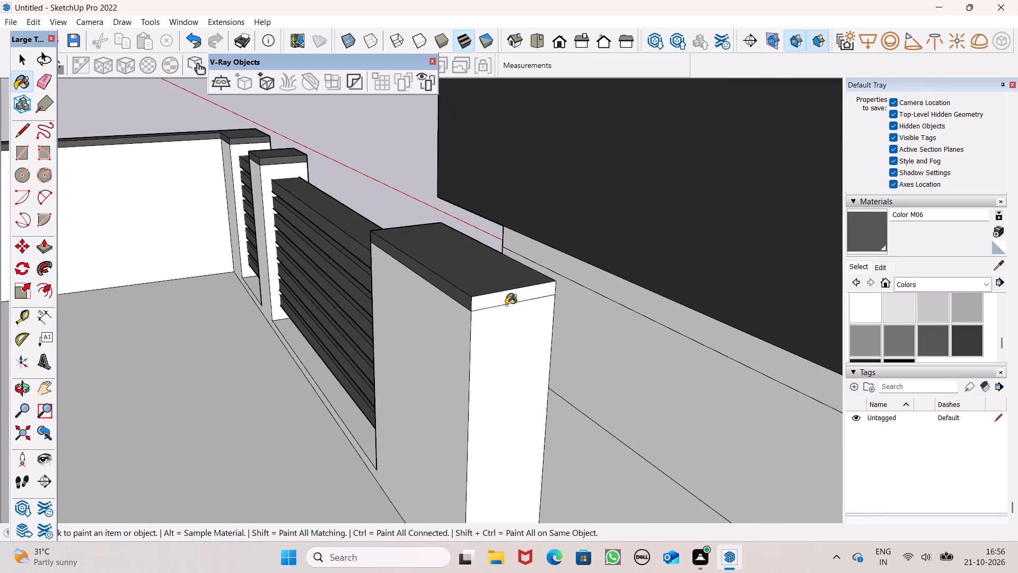
scroll(506, 305, "up", 1)
left_click(504, 302)
Paint the top, rear and both side faces of the left railing's wide pier cap beside the roof slab with Color M06.
scroll(444, 239, "down", 14)
scroll(443, 168, "down", 9)
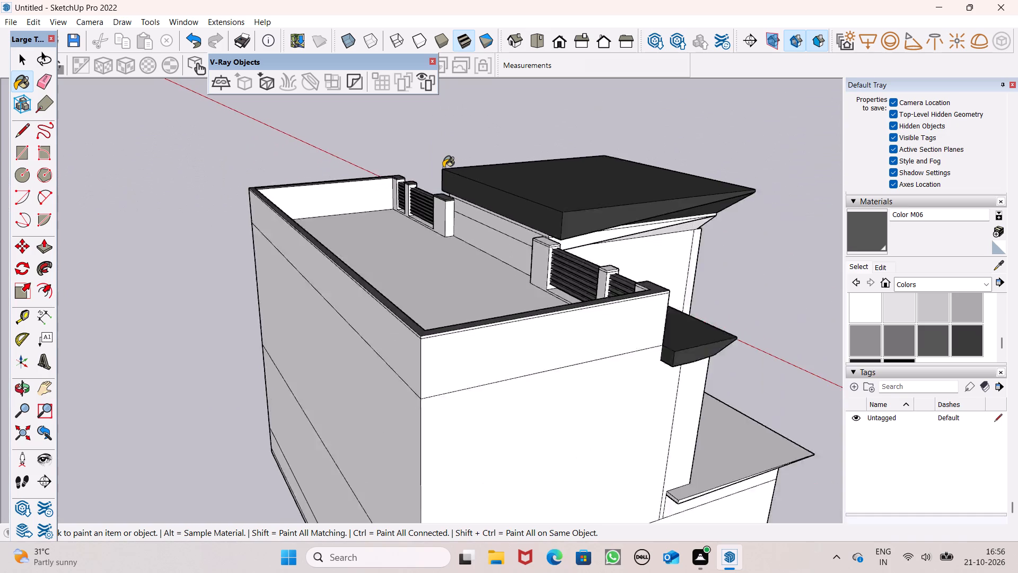
scroll(443, 168, "down", 2)
scroll(548, 263, "up", 8)
scroll(489, 201, "down", 1)
scroll(488, 201, "up", 13)
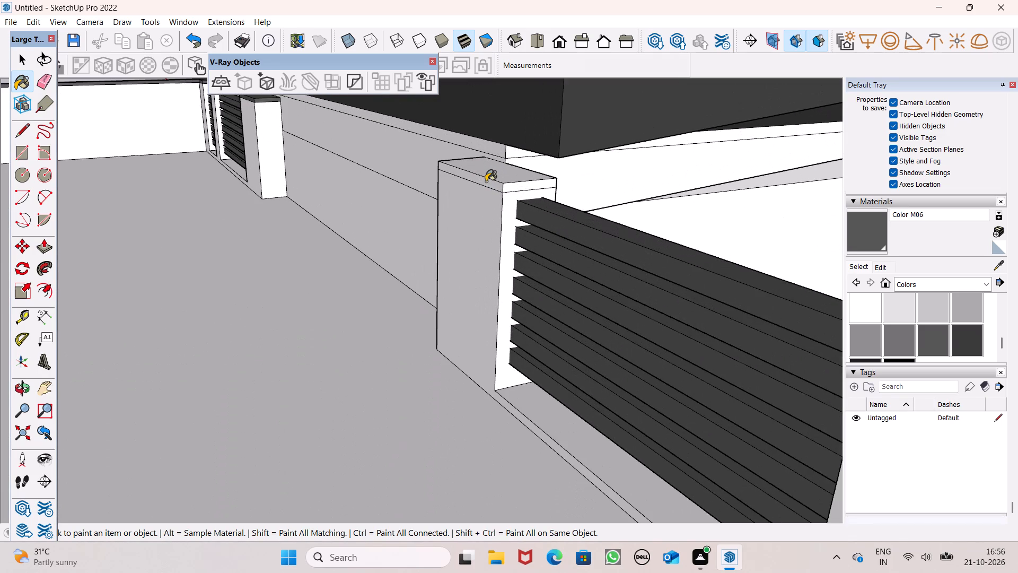
left_click(491, 176)
scroll(485, 191, "up", 1)
middle_click_drag(477, 195, 507, 210)
scroll(479, 171, "up", 6)
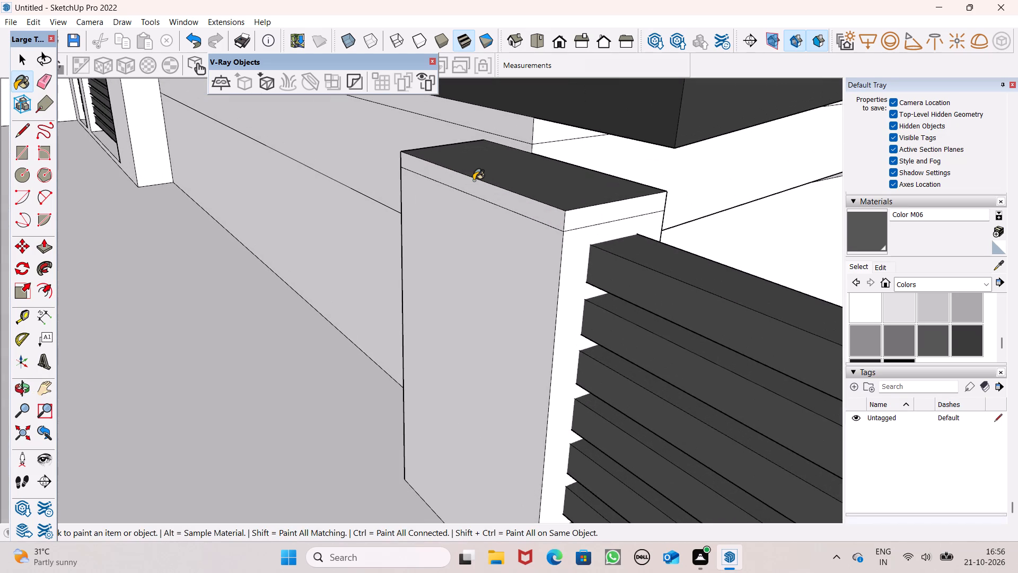
left_click(473, 180)
scroll(572, 214, "up", 4)
left_click(591, 227)
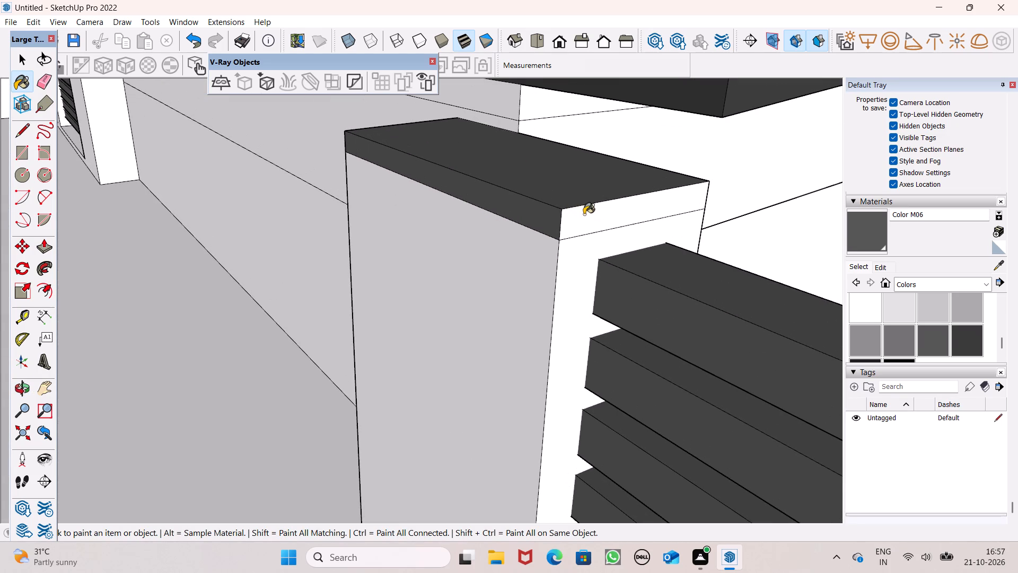
middle_click_drag(473, 223, 800, 238)
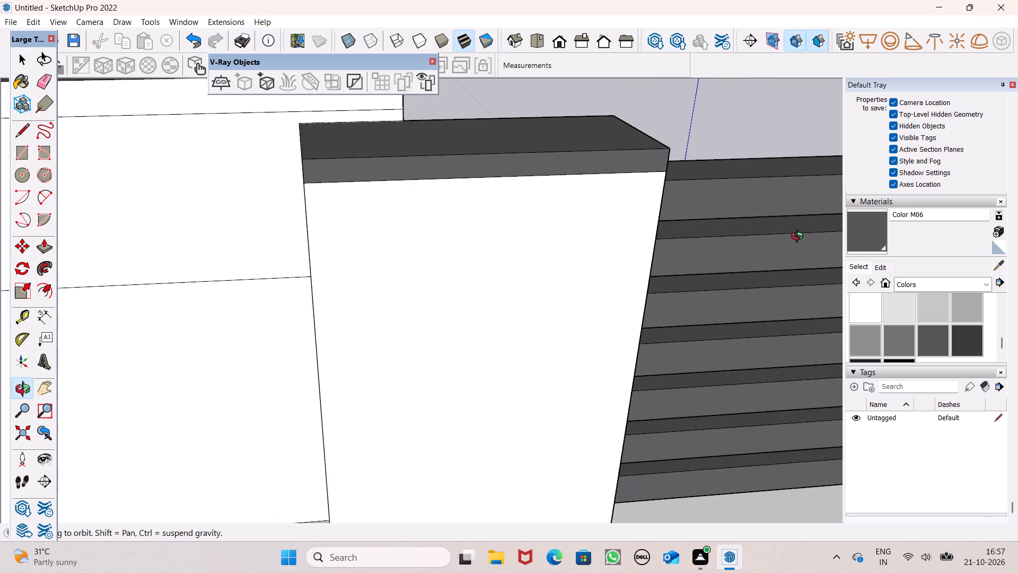
middle_click_drag(800, 238, 800, 246)
scroll(489, 173, "up", 1)
scroll(303, 158, "down", 2)
middle_click_drag(164, 214, 294, 193)
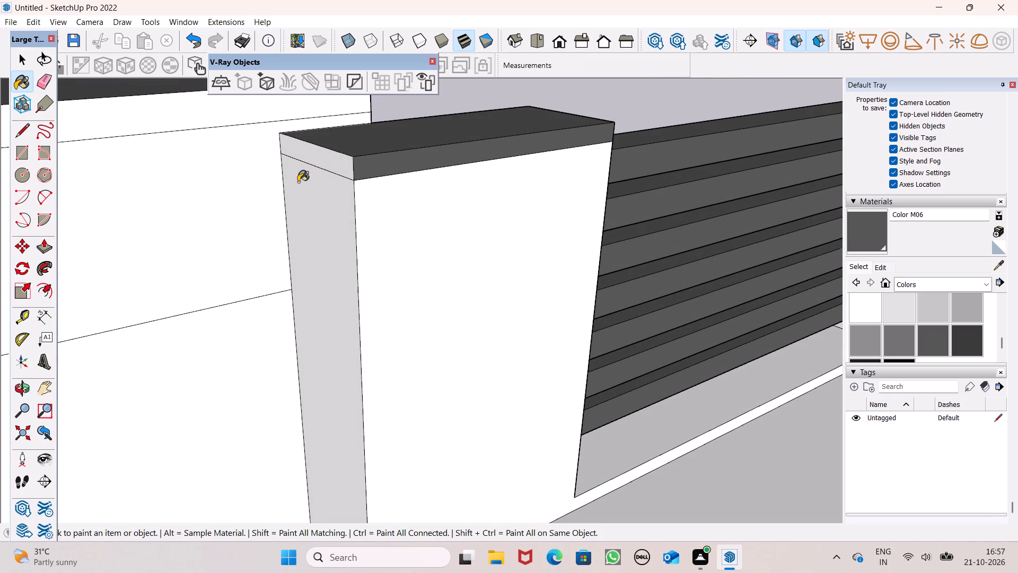
left_click(332, 166)
Paint the top, terrace-side face and corner-facing side of the left railing's middle pillar cap with Color M06.
scroll(494, 164, "down", 2)
middle_click_drag(581, 191, 190, 228)
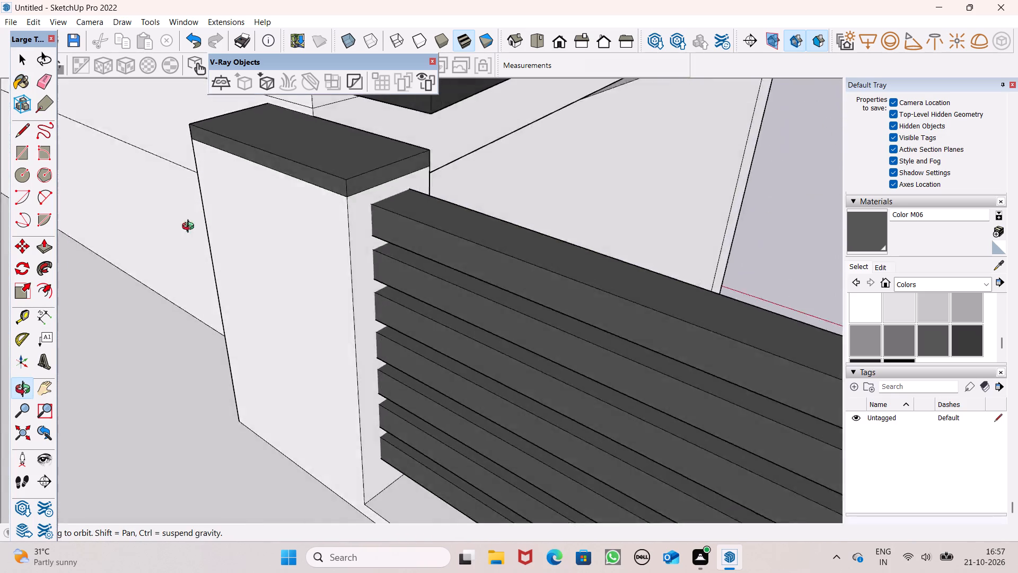
middle_click_drag(190, 228, 140, 221)
scroll(273, 101, "down", 10)
scroll(359, 188, "up", 3)
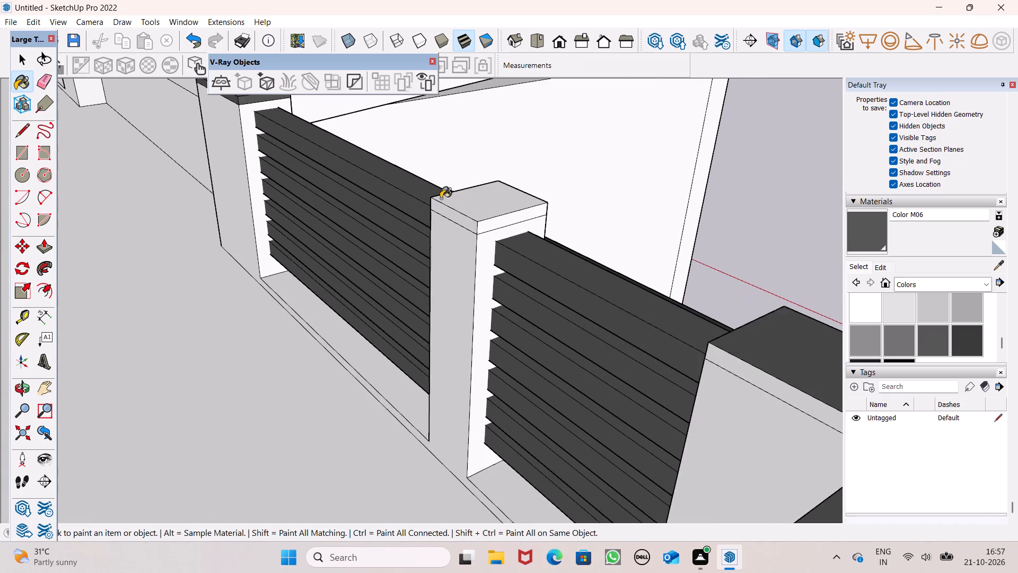
scroll(441, 198, "up", 2)
left_click(489, 207)
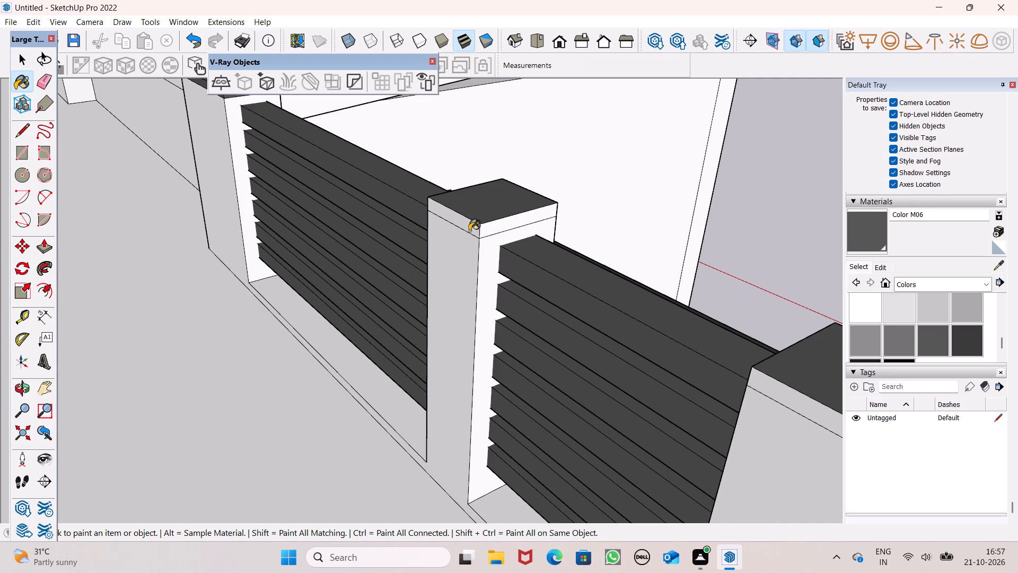
left_click(468, 229)
left_click(485, 232)
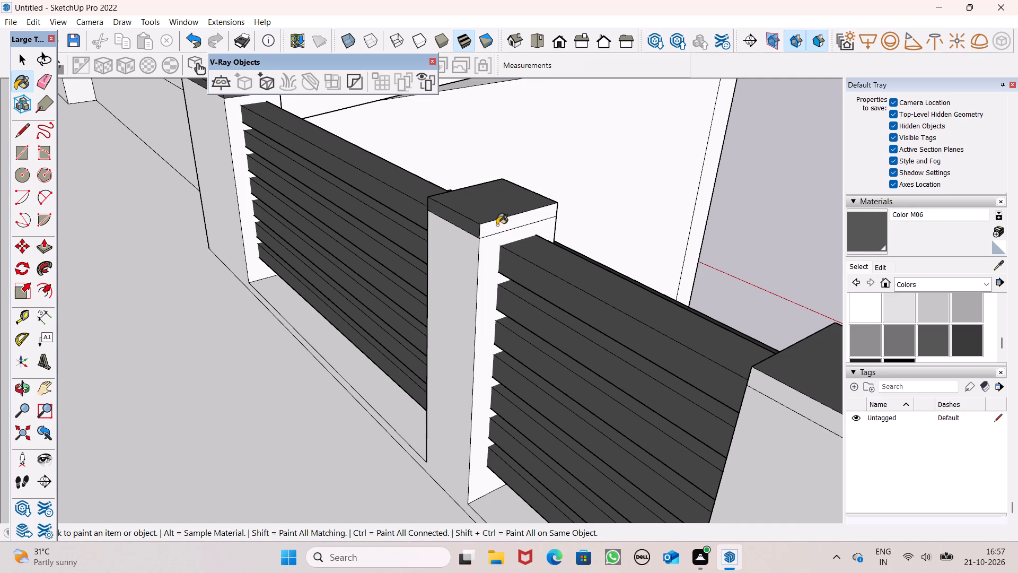
Paint the side of the left railing's middle pillar cap that faces the wide pier with Color M06.
middle_click_drag(496, 216, 518, 227)
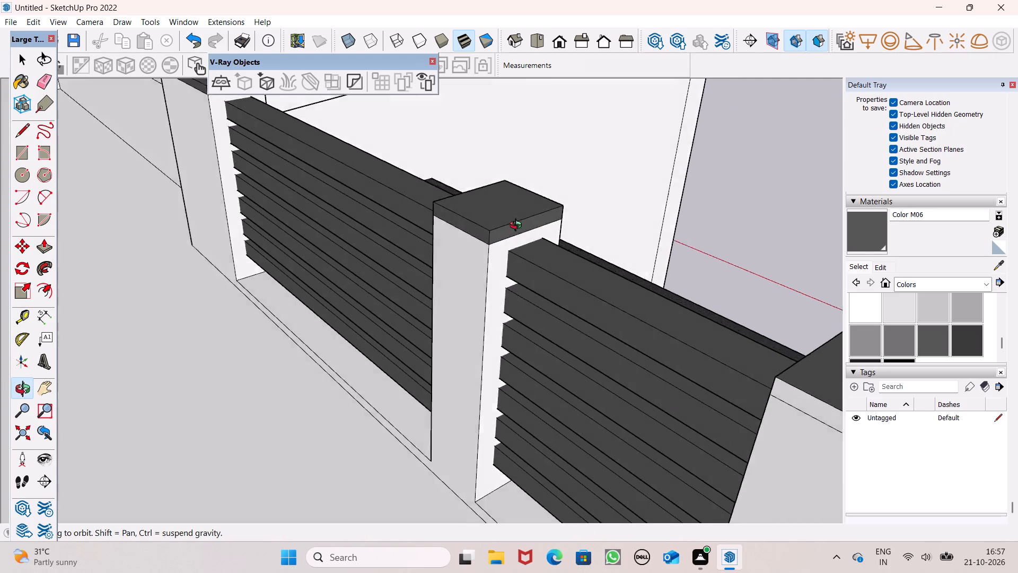
middle_click_drag(518, 227, 741, 190)
scroll(531, 177, "up", 7)
middle_click_drag(515, 183, 743, 181)
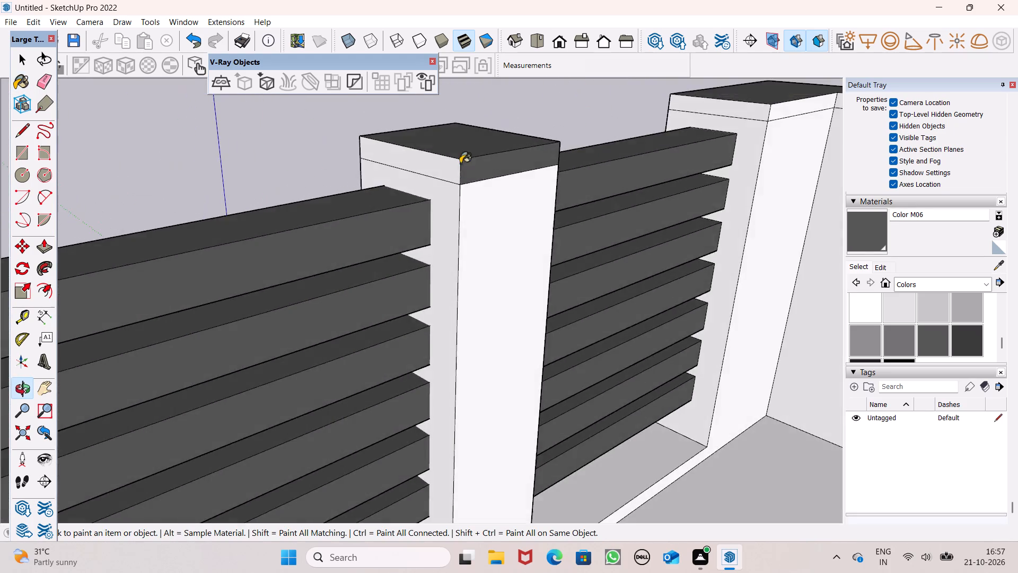
scroll(332, 160, "up", 3)
scroll(426, 175, "down", 5)
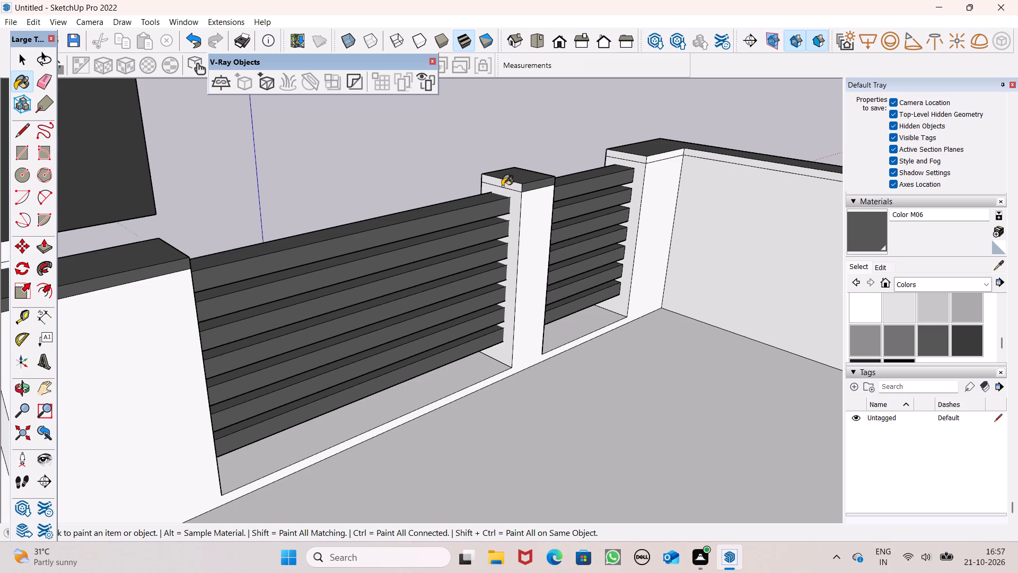
left_click(502, 186)
scroll(551, 179, "up", 7)
scroll(451, 184, "up", 3)
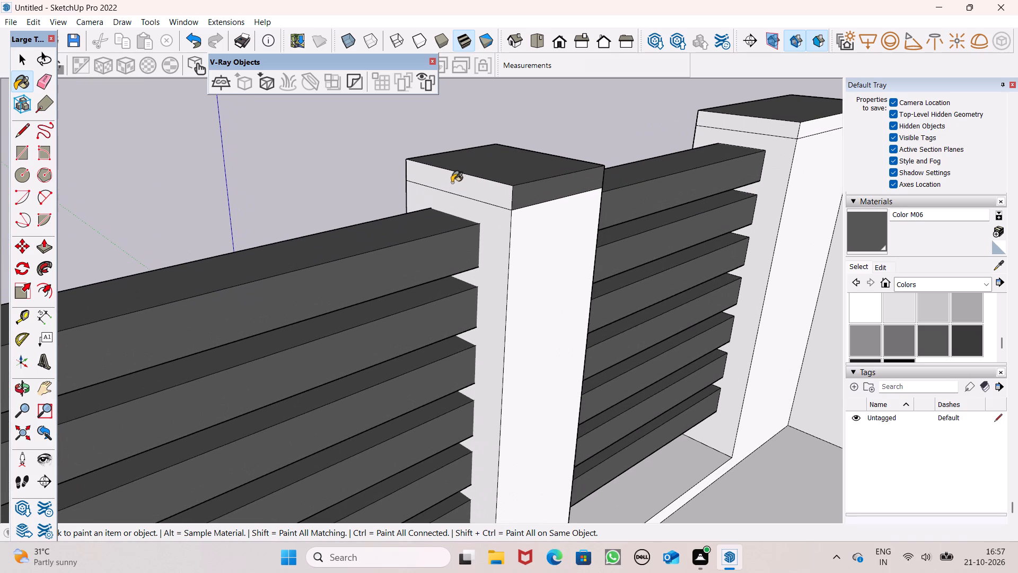
left_click(452, 182)
Paint the slat-side and terrace-side faces of the left railing's corner pillar cap and the left parapet coping's inner face with Color M06.
left_click(760, 121)
scroll(529, 135, "down", 3)
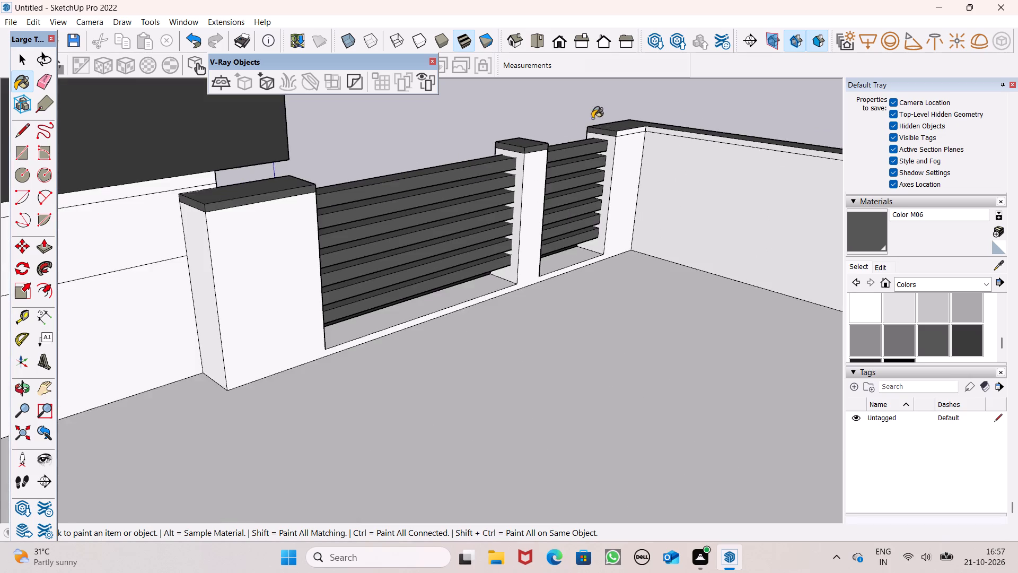
scroll(595, 118, "up", 5)
scroll(555, 140, "down", 4)
scroll(687, 170, "up", 5)
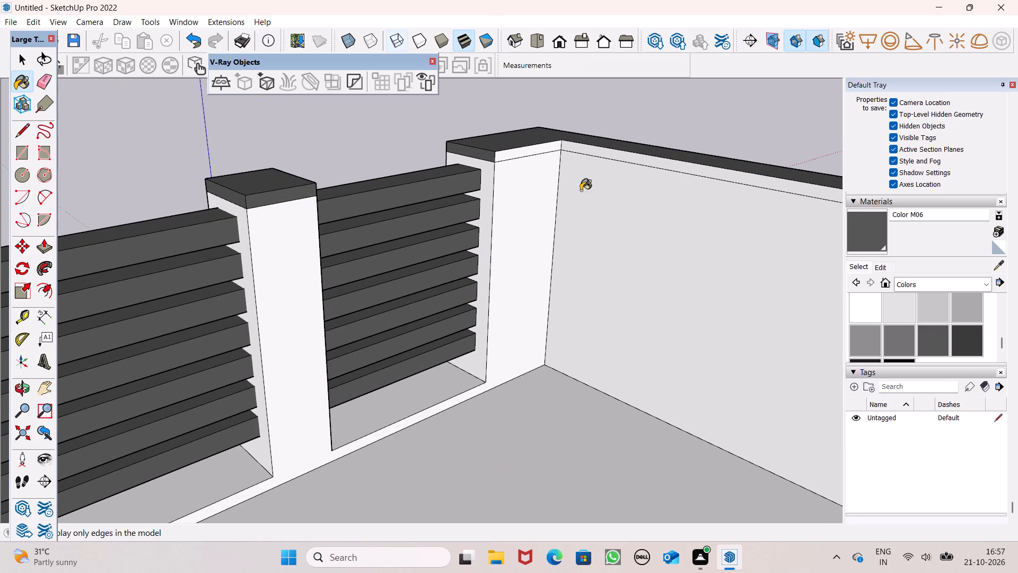
scroll(567, 147, "up", 11)
left_click(582, 152)
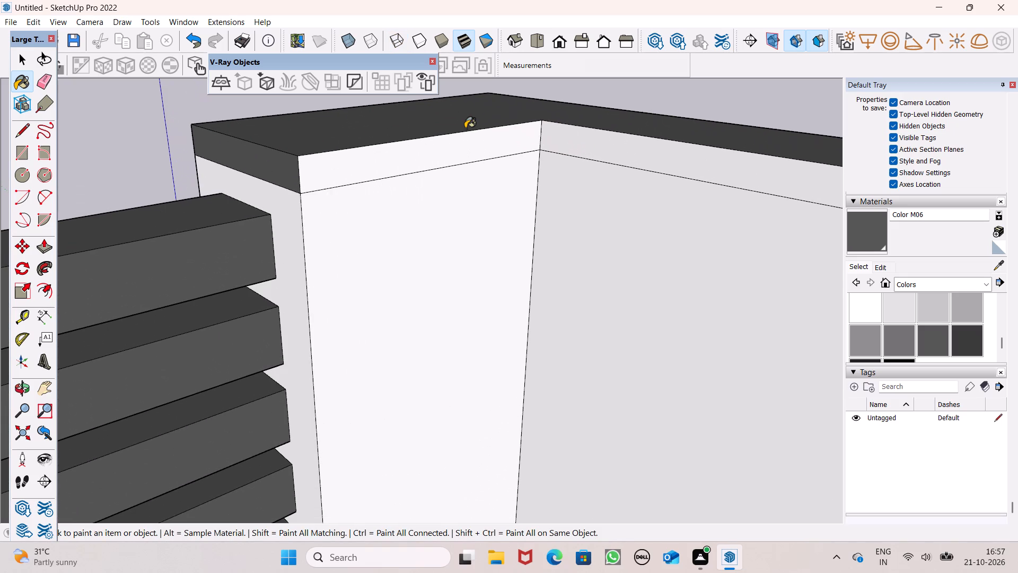
left_click(487, 141)
Paint the outer side face of the left parapet coping with Color M06.
scroll(513, 147, "down", 4)
middle_click_drag(565, 203, 0, 349)
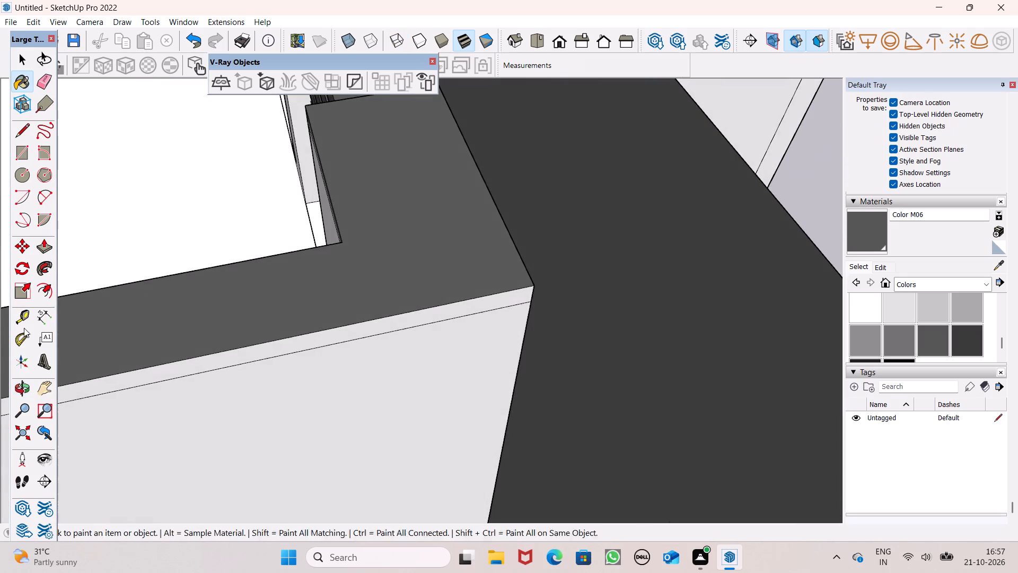
middle_click_drag(428, 312, 243, 297)
scroll(375, 256, "down", 6)
scroll(445, 247, "down", 5)
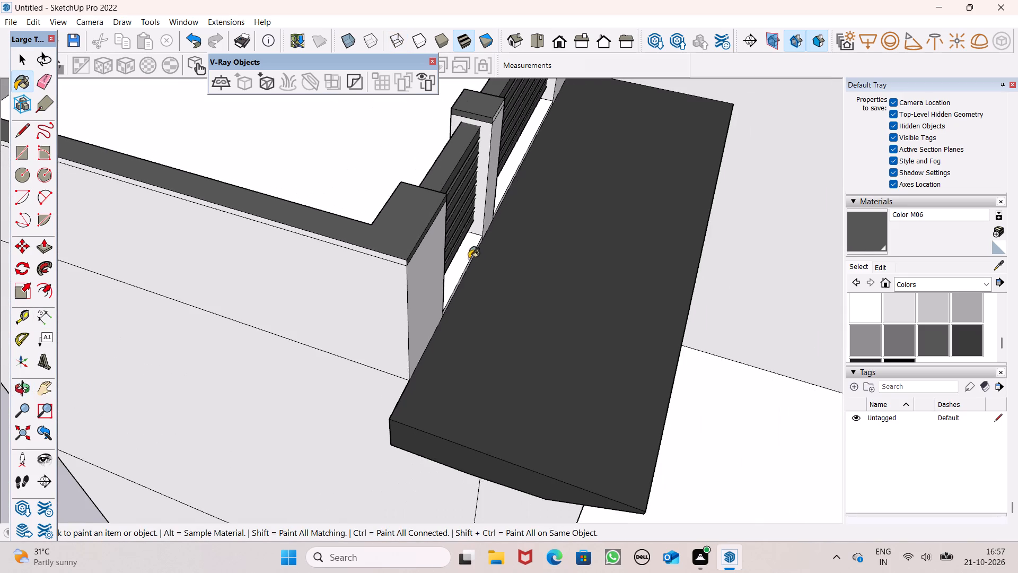
middle_click_drag(475, 260, 435, 226)
scroll(397, 222, "up", 6)
left_click(349, 173)
Paint the street-side front face of the left railing's middle pillar cap with Color M06.
scroll(425, 219, "down", 3)
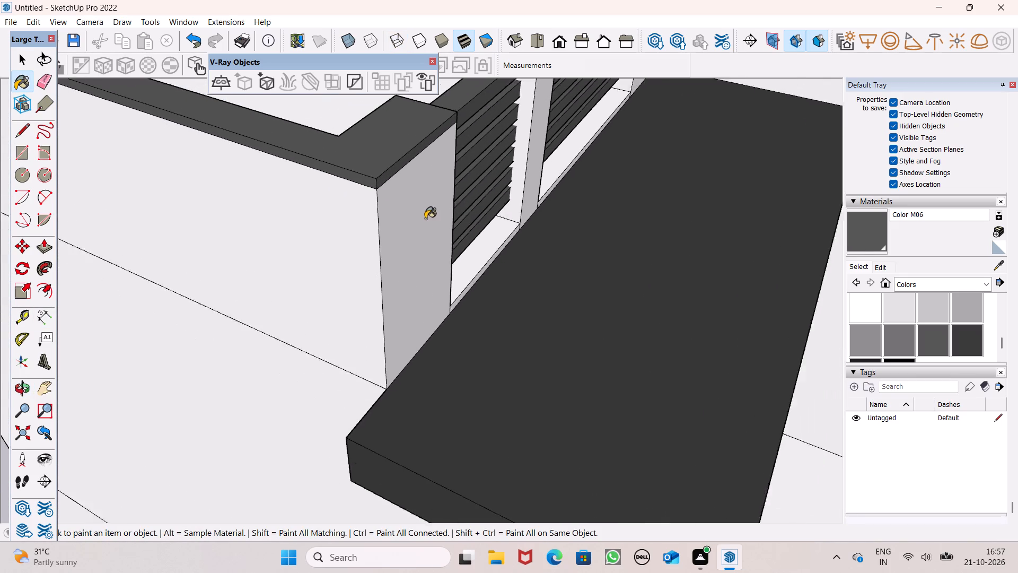
scroll(425, 219, "down", 3)
middle_click_drag(462, 210, 344, 195)
scroll(509, 162, "down", 5)
middle_click_drag(609, 198, 481, 180)
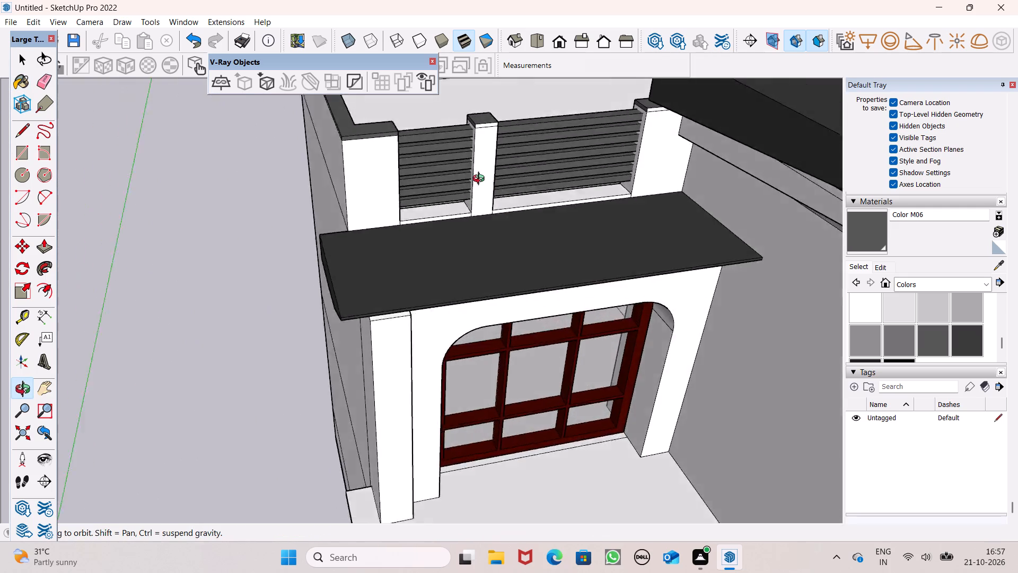
middle_click_drag(481, 180, 556, 209)
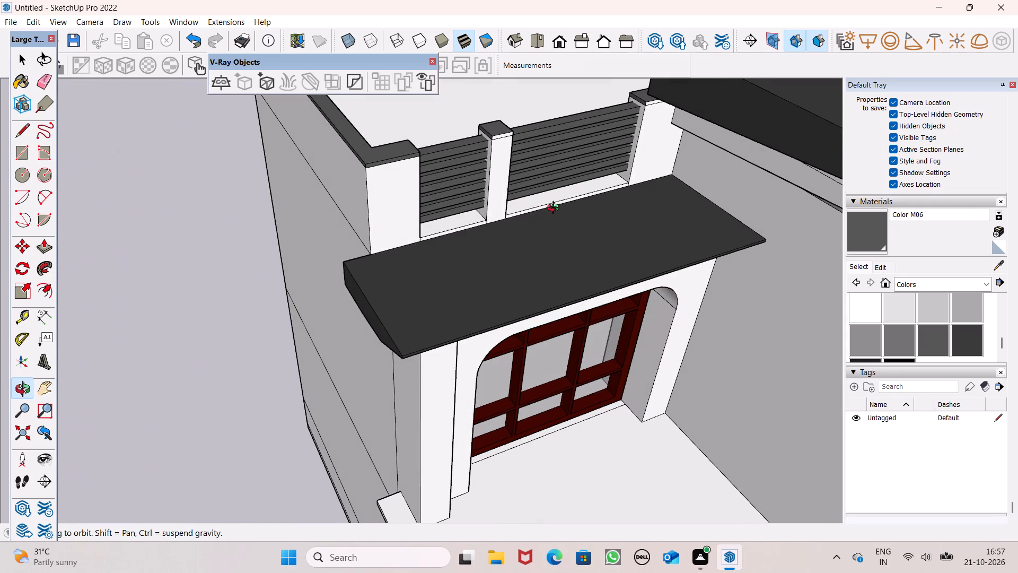
middle_click_drag(556, 209, 526, 187)
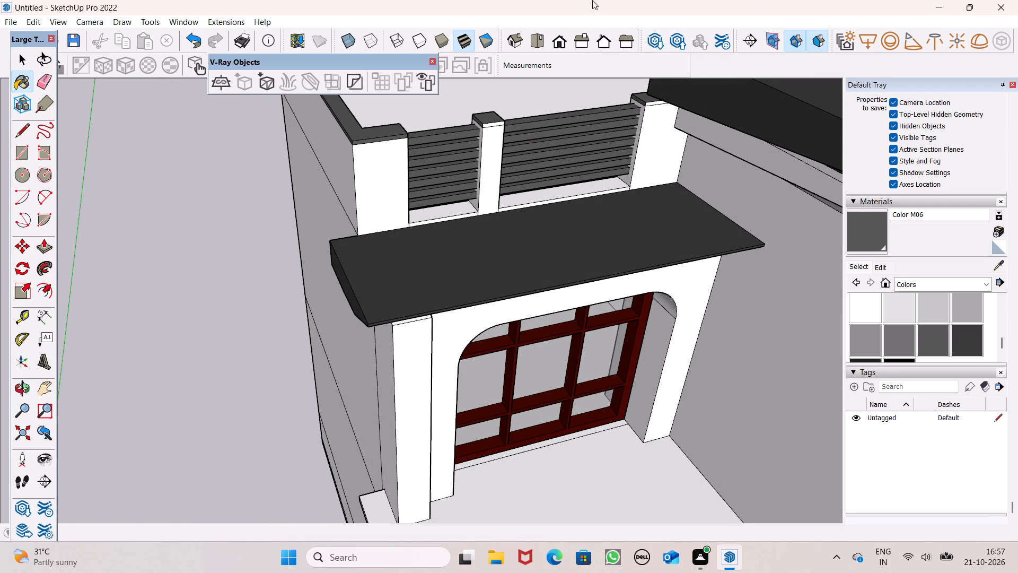
scroll(456, 155, "up", 4)
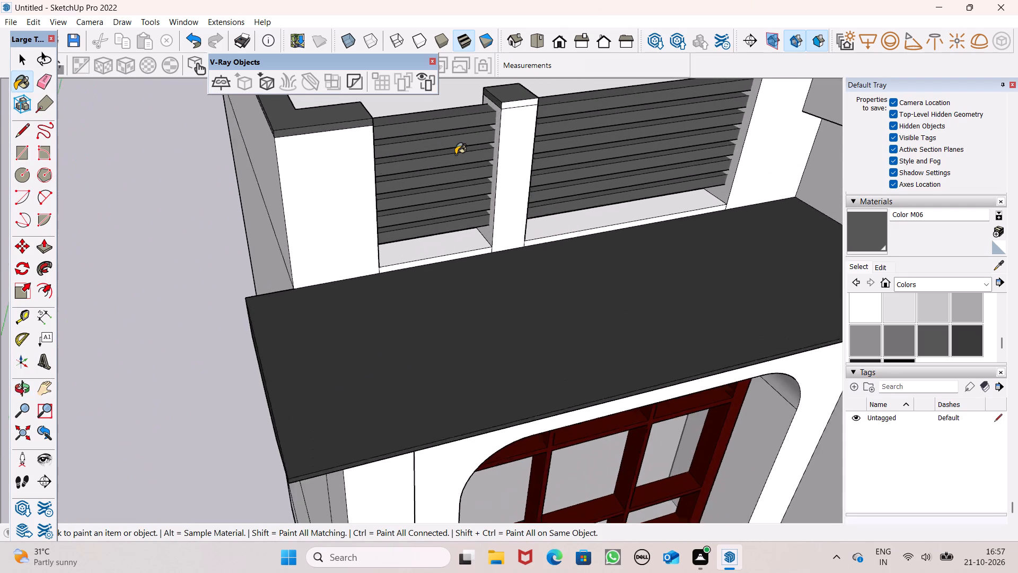
scroll(455, 154, "up", 2)
scroll(465, 166, "down", 5)
middle_click_drag(489, 196, 401, 133)
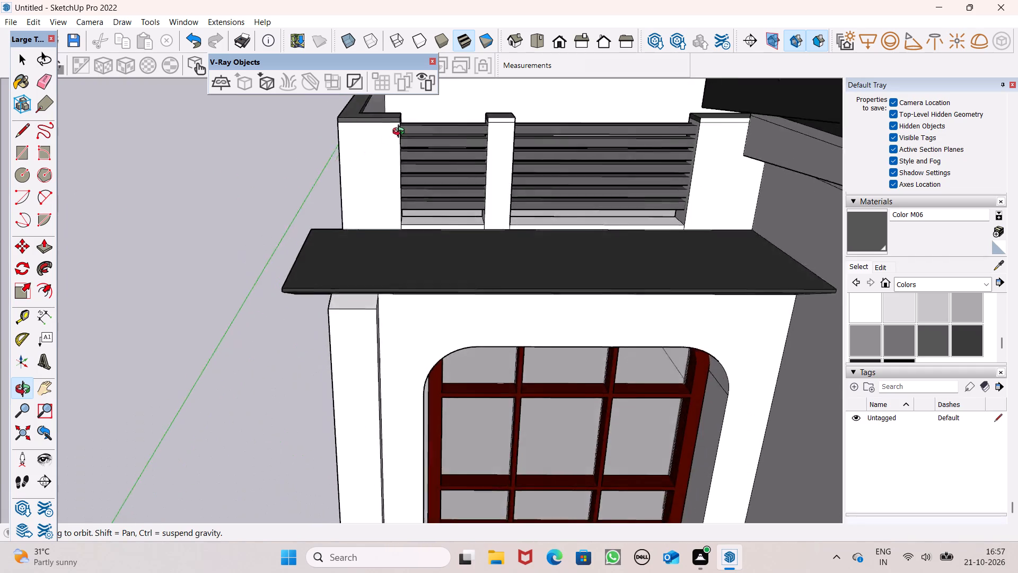
middle_click_drag(401, 133, 411, 128)
scroll(533, 123, "up", 7)
scroll(420, 125, "up", 5)
middle_click_drag(513, 117, 601, 135)
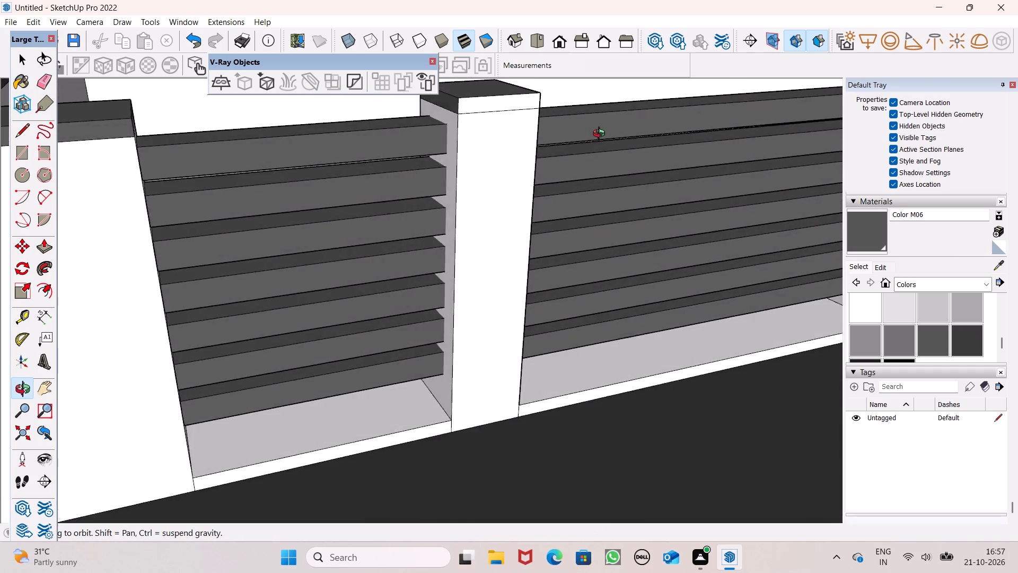
middle_click_drag(601, 135, 401, 107)
scroll(460, 92, "up", 4)
left_click(484, 103)
Paint the street-side front face of the left railing's wide pier cap beside the roof slab with Color M06.
scroll(459, 203, "down", 2)
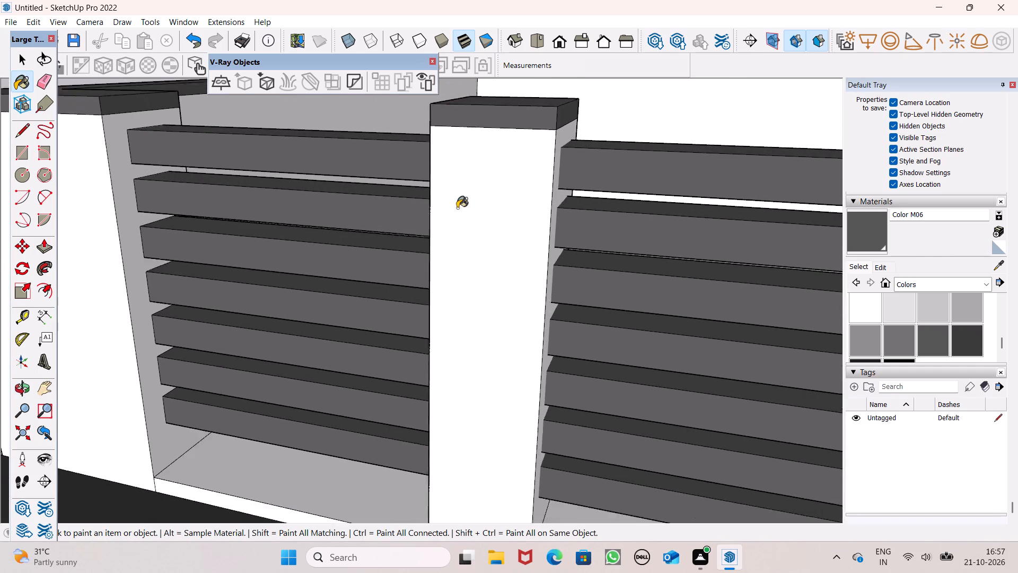
scroll(457, 208, "down", 4)
middle_click_drag(519, 220, 525, 198)
scroll(502, 234, "down", 5)
middle_click_drag(617, 275, 624, 242)
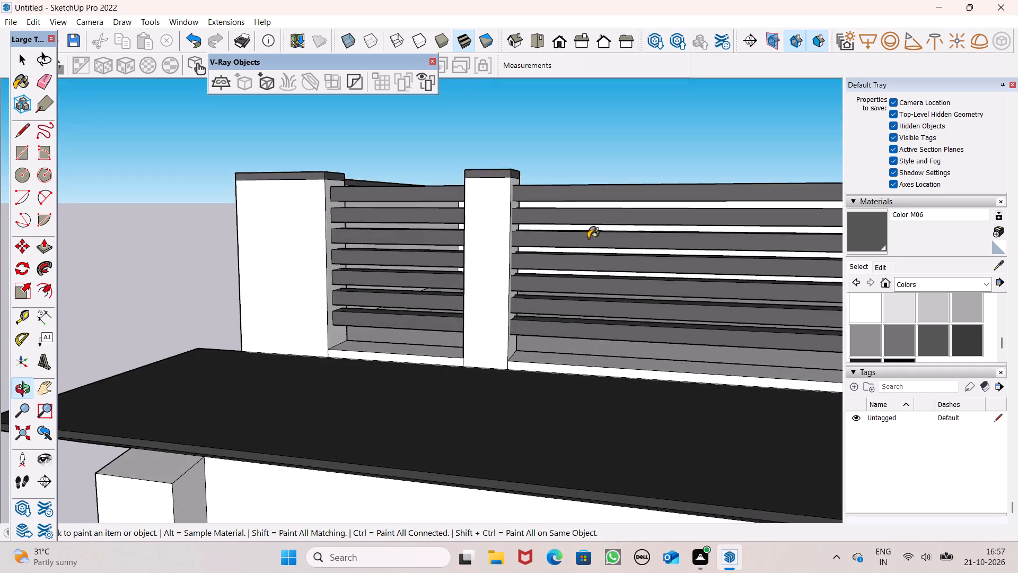
scroll(541, 265, "down", 7)
scroll(817, 221, "up", 5)
scroll(676, 247, "up", 7)
scroll(636, 222, "up", 5)
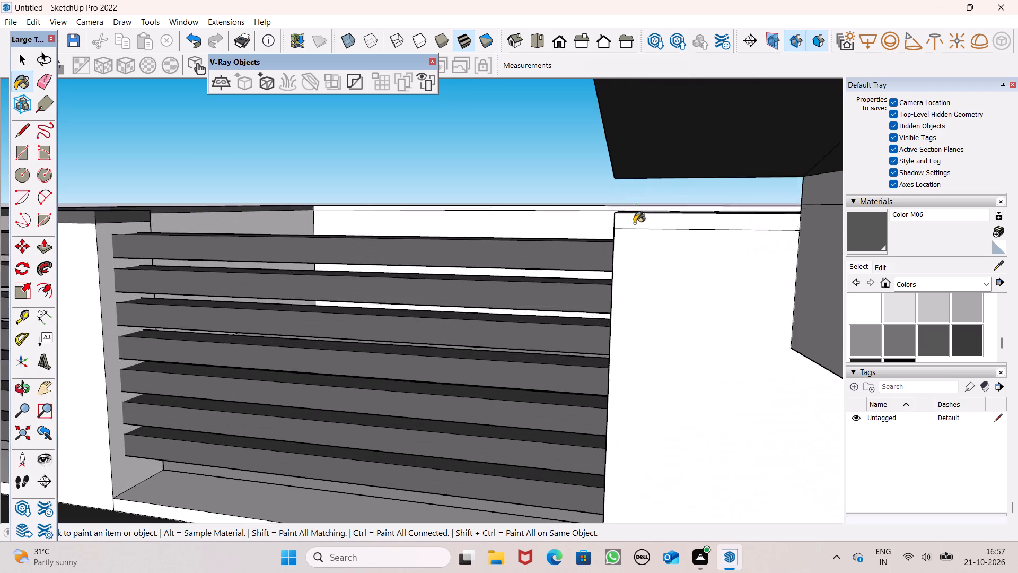
scroll(634, 223, "up", 2)
left_click(634, 223)
Paint the inner face of the rear parapet coping with Color M06.
middle_click_drag(645, 250, 749, 316)
scroll(508, 194, "down", 12)
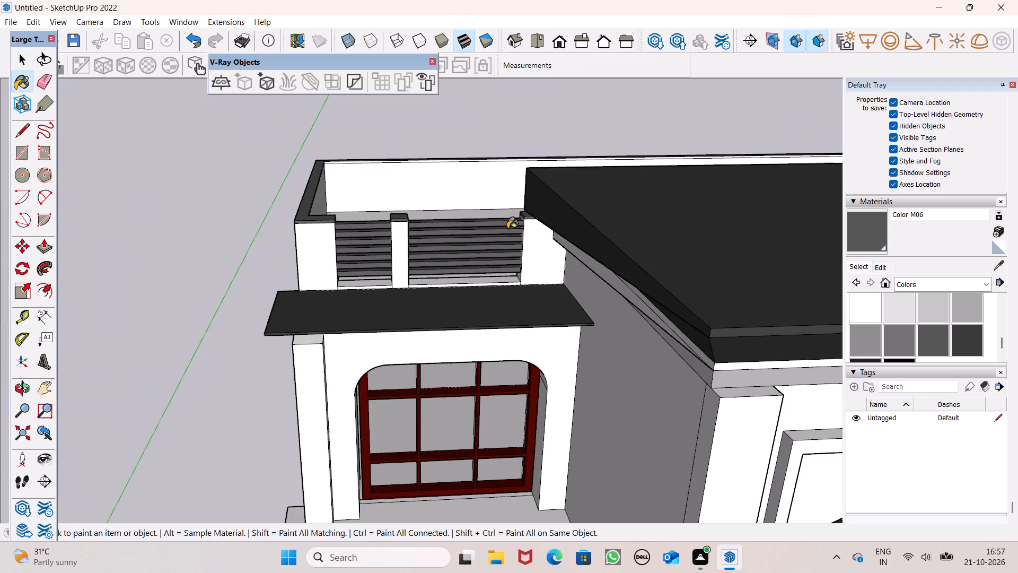
scroll(507, 229, "down", 1)
middle_click_drag(318, 258, 683, 335)
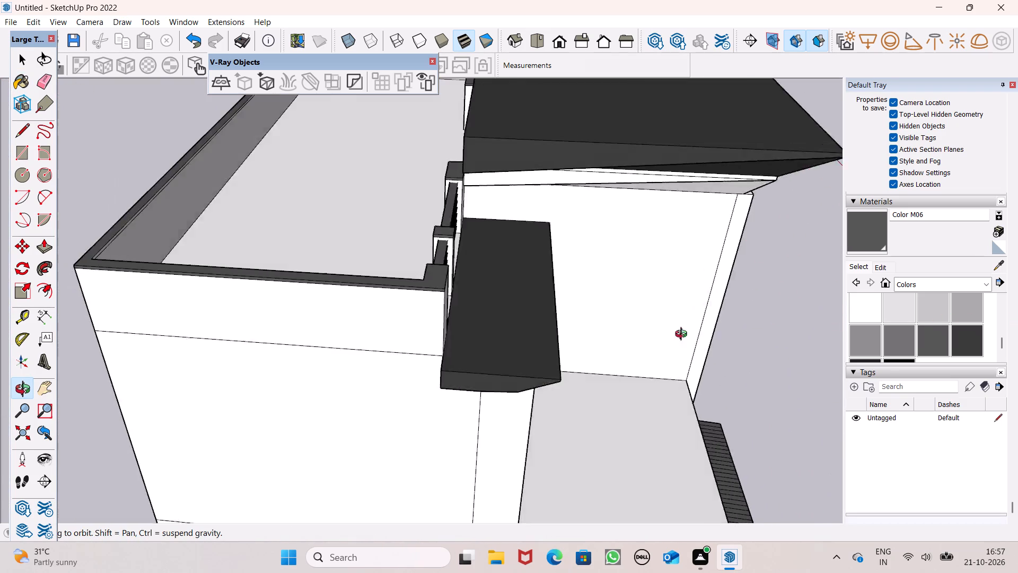
middle_click_drag(683, 335, 488, 268)
scroll(305, 186, "up", 7)
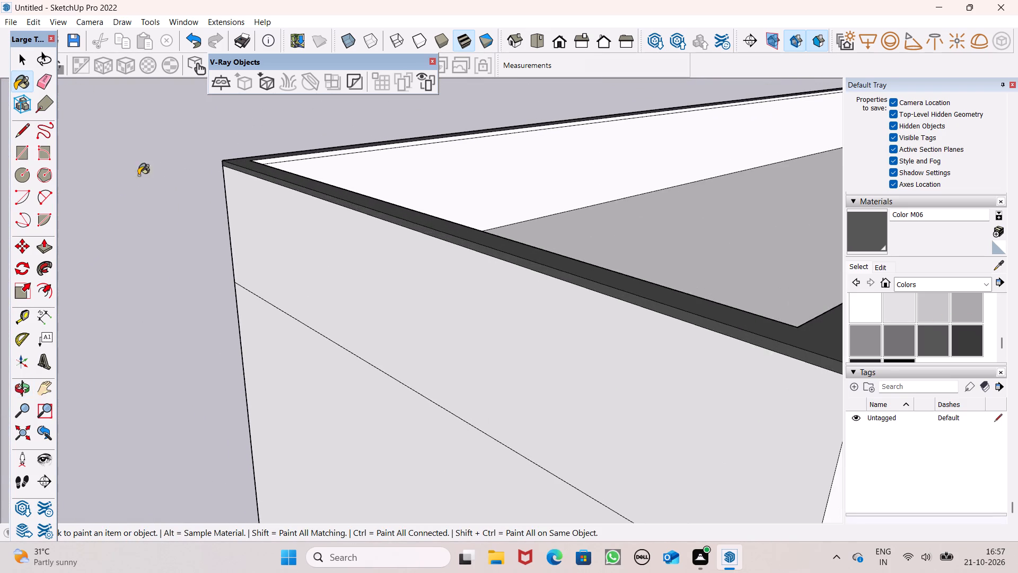
scroll(332, 134, "up", 6)
left_click(334, 166)
Paint the outer face of the rear parapet coping at the back of the house with Color M06.
scroll(334, 166, "down", 6)
middle_click_drag(338, 199, 373, 208)
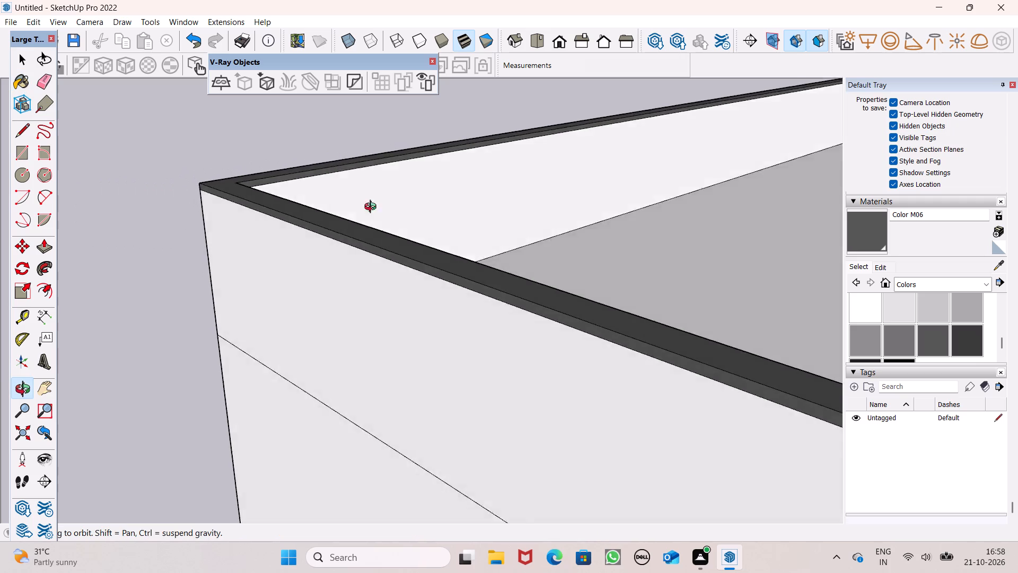
middle_click_drag(373, 208, 613, 182)
middle_click_drag(444, 193, 571, 227)
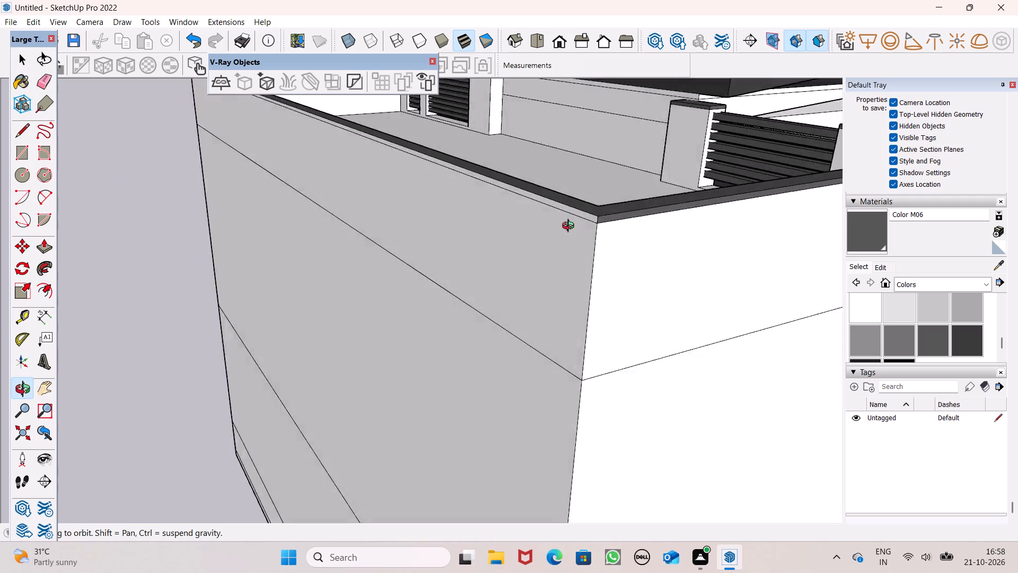
middle_click_drag(571, 227, 503, 177)
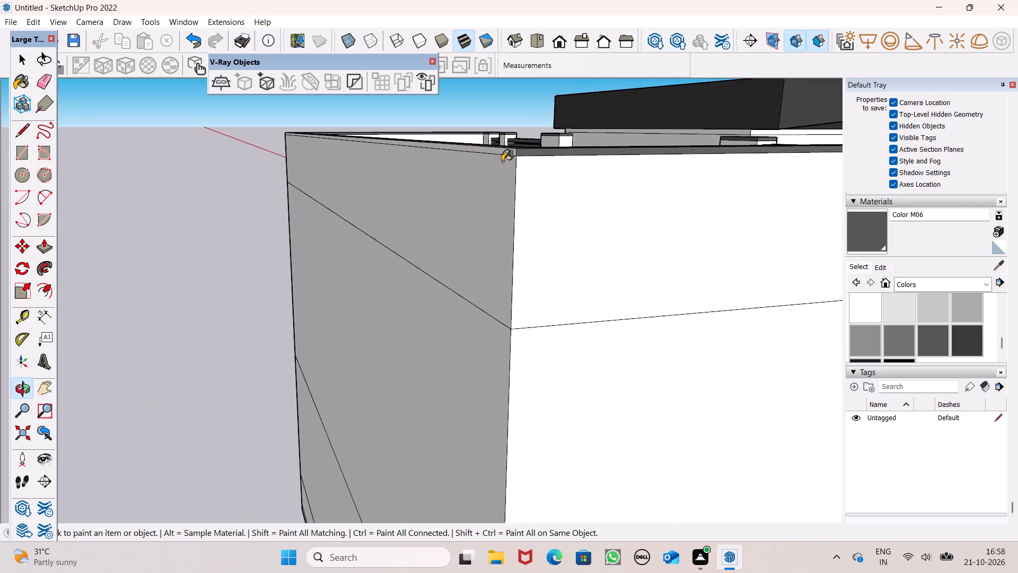
scroll(501, 161, "up", 5)
left_click(503, 145)
Paint the outer side face of the right parapet coping with Color M06 and leave the Paint Bucket tool.
scroll(587, 140, "down", 9)
middle_click_drag(430, 196, 546, 209)
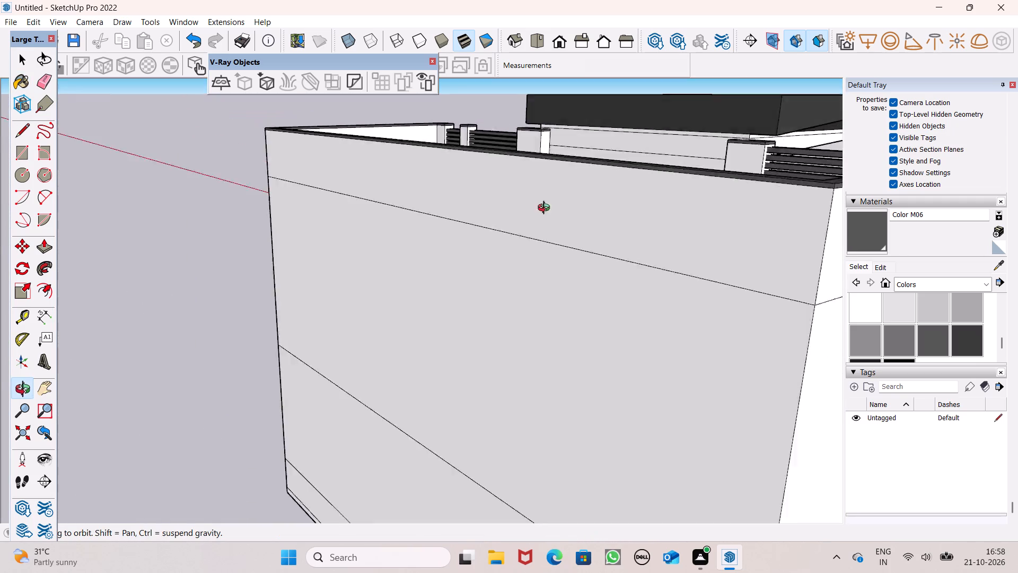
middle_click_drag(546, 209, 706, 210)
scroll(730, 189, "down", 6)
middle_click_drag(407, 231, 832, 223)
scroll(501, 169, "up", 6)
middle_click(468, 170)
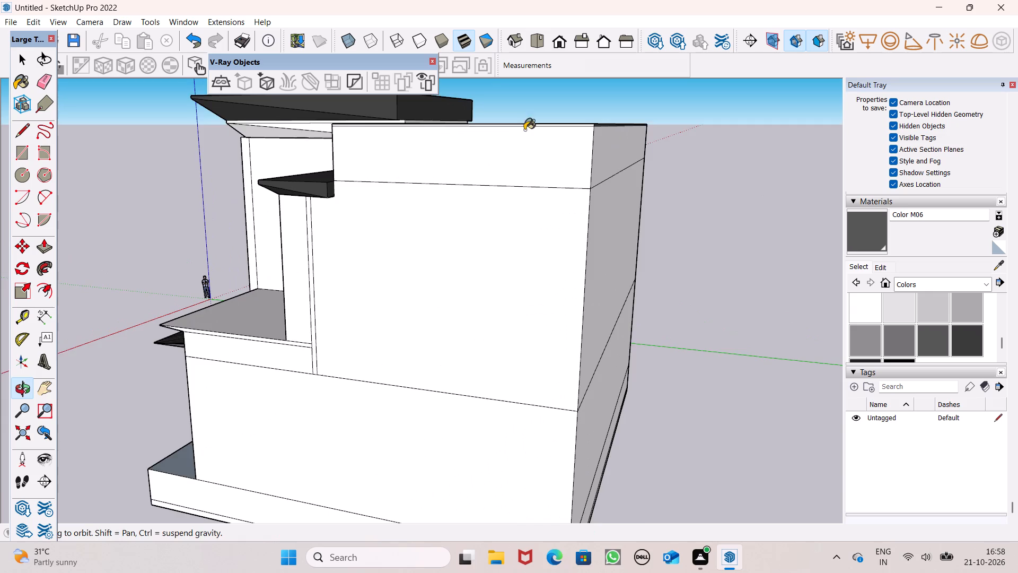
scroll(528, 130, "up", 6)
left_click(540, 120)
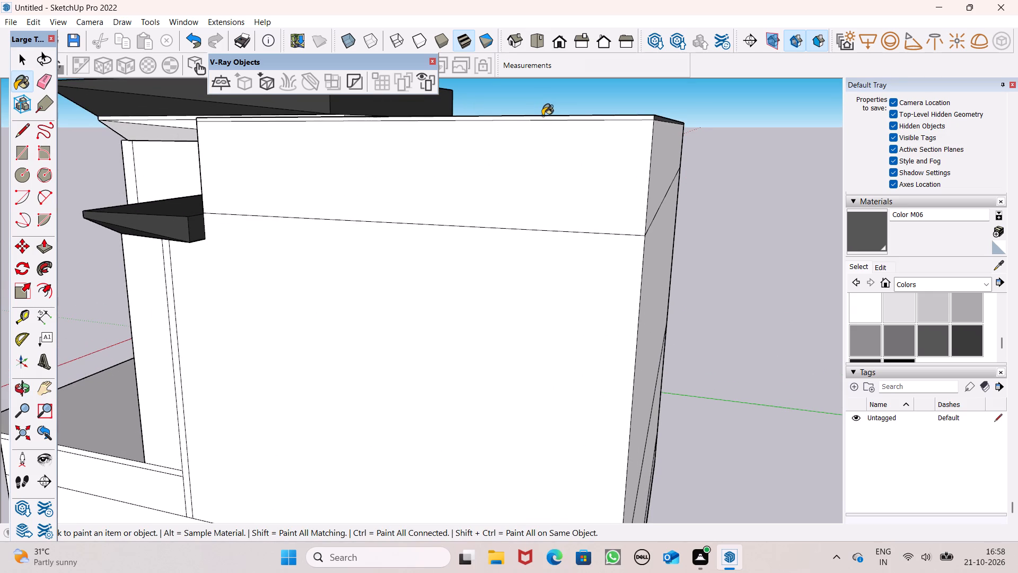
left_click(542, 116)
left_click(542, 117)
key("space")
scroll(664, 109, "down", 6)
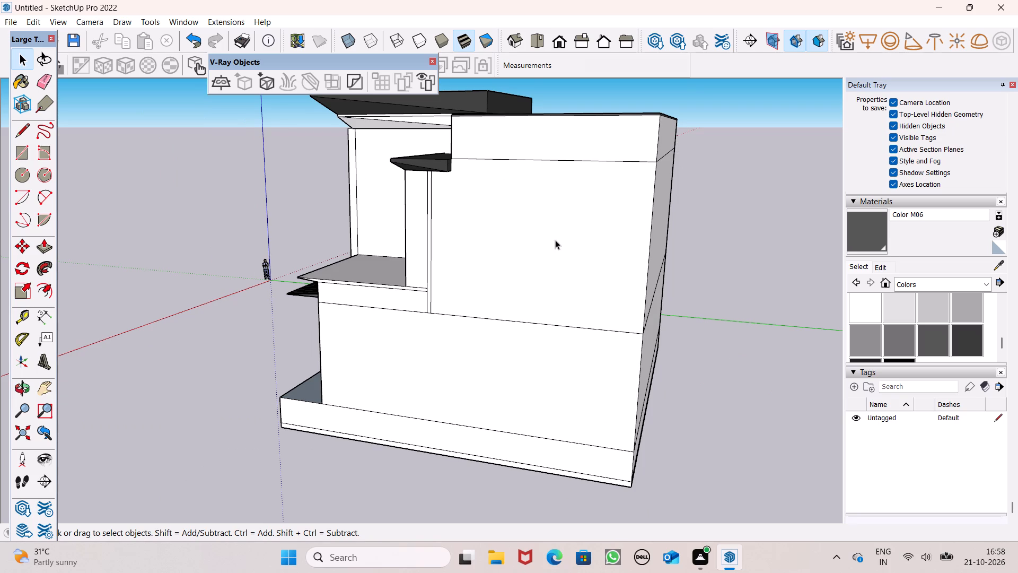
Erase the leftover horizontal edges beside the terrace slab and the two long vertical edges on the house's right side wall.
scroll(478, 266, "up", 4)
middle_click_drag(478, 276, 511, 310)
scroll(510, 311, "up", 1)
scroll(511, 282, "down", 2)
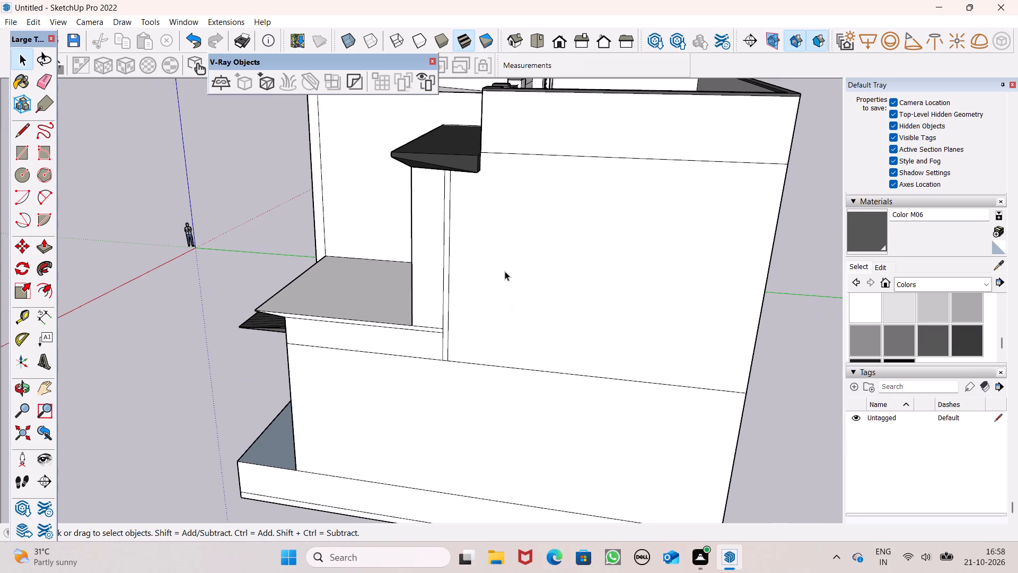
left_click(37, 76)
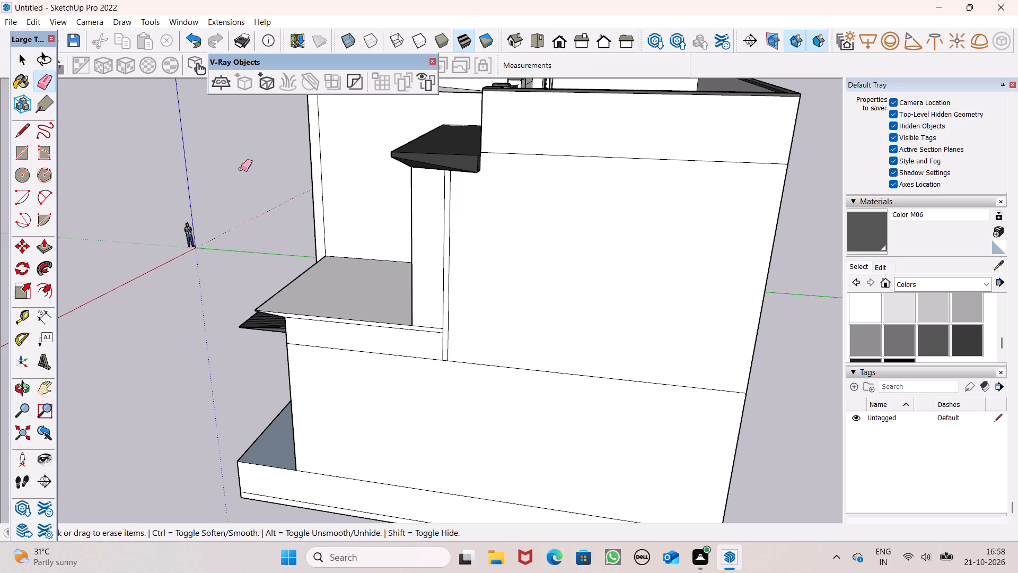
scroll(436, 304, "up", 5)
left_click_drag(430, 322, 423, 355)
left_click_drag(466, 322, 446, 343)
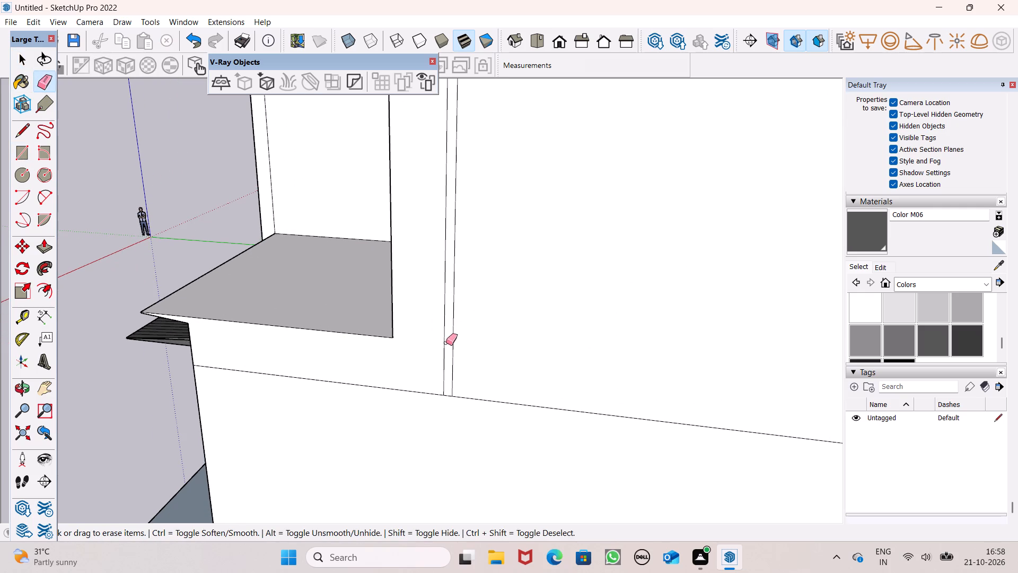
left_click_drag(446, 343, 444, 343)
scroll(487, 298, "down", 2)
left_click_drag(457, 344, 441, 364)
scroll(478, 311, "down", 6)
Erase the two short seam edges on the front plinth's top surface, at the feet of the entrance pillars.
middle_click_drag(467, 340, 552, 239)
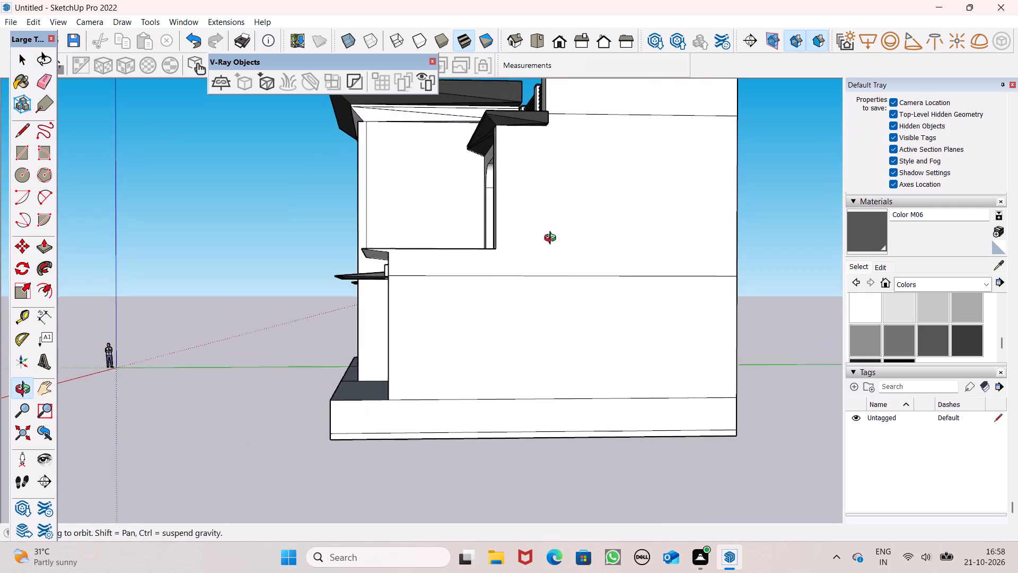
middle_click_drag(552, 239, 577, 236)
middle_click_drag(387, 332, 794, 347)
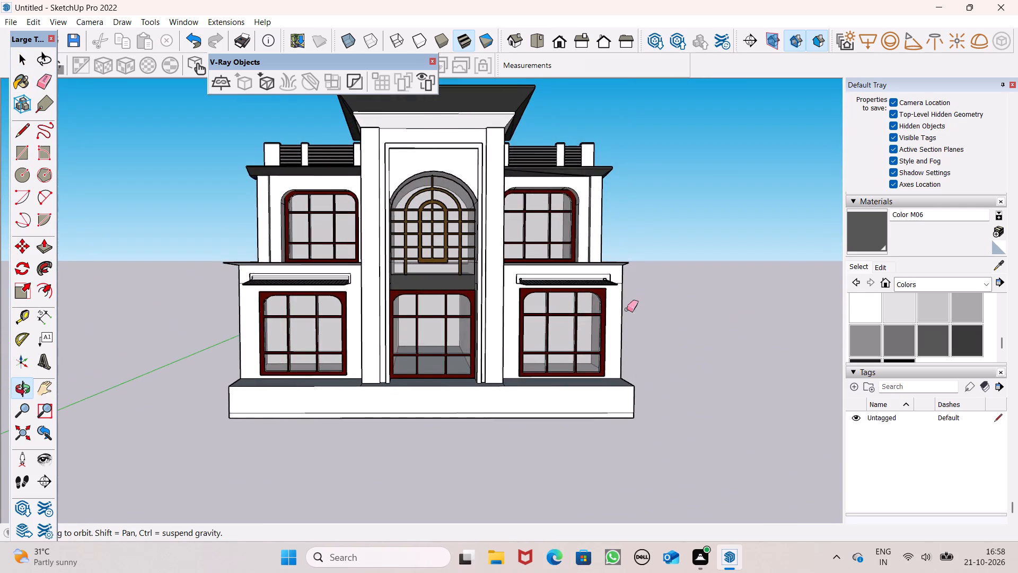
scroll(581, 310, "down", 2)
middle_click_drag(481, 363, 496, 431)
scroll(540, 360, "down", 3)
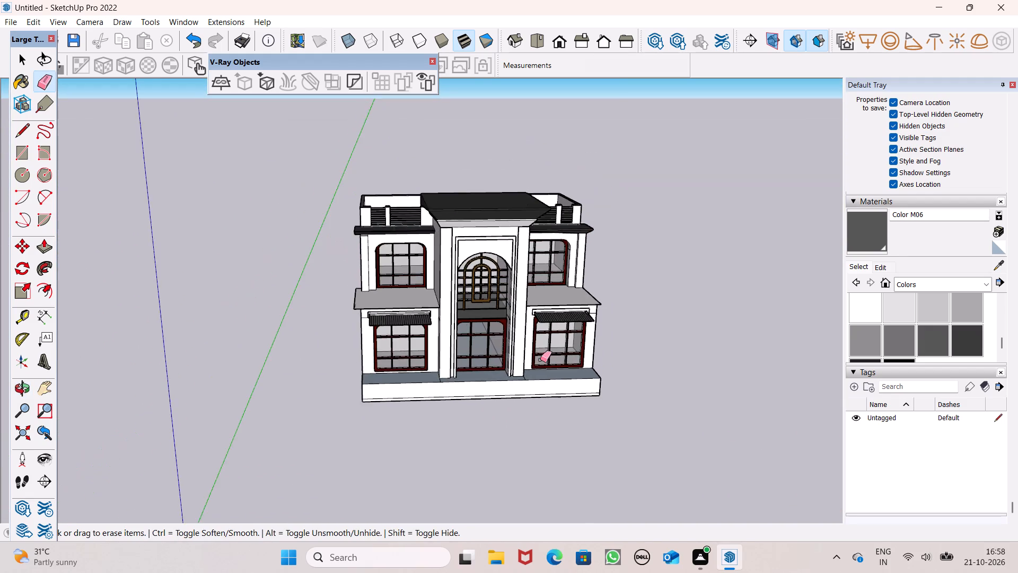
middle_click_drag(531, 410, 515, 467)
scroll(516, 435, "up", 6)
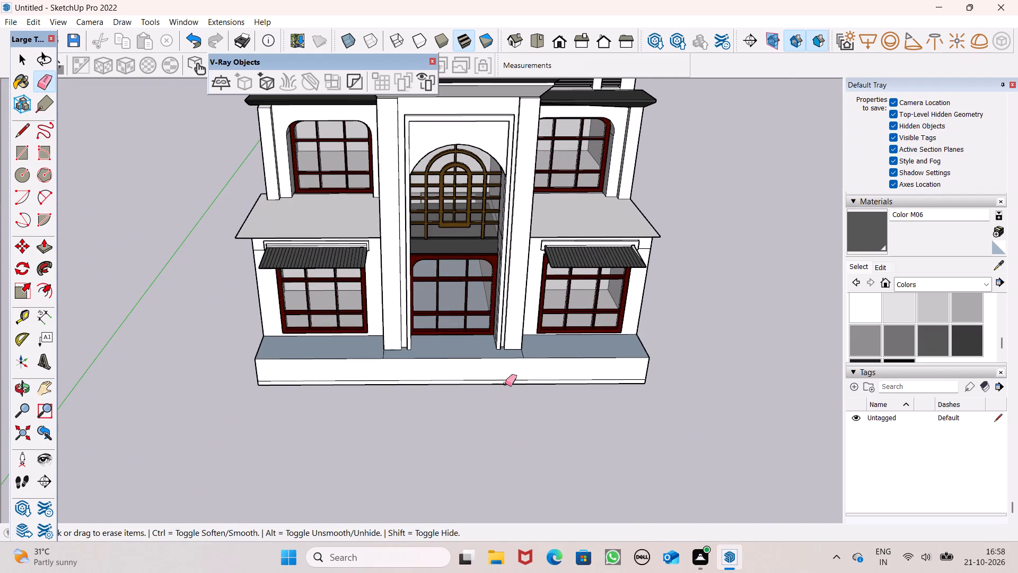
scroll(502, 382, "up", 6)
scroll(308, 324, "up", 4)
scroll(383, 358, "down", 4)
middle_click_drag(392, 363, 390, 415)
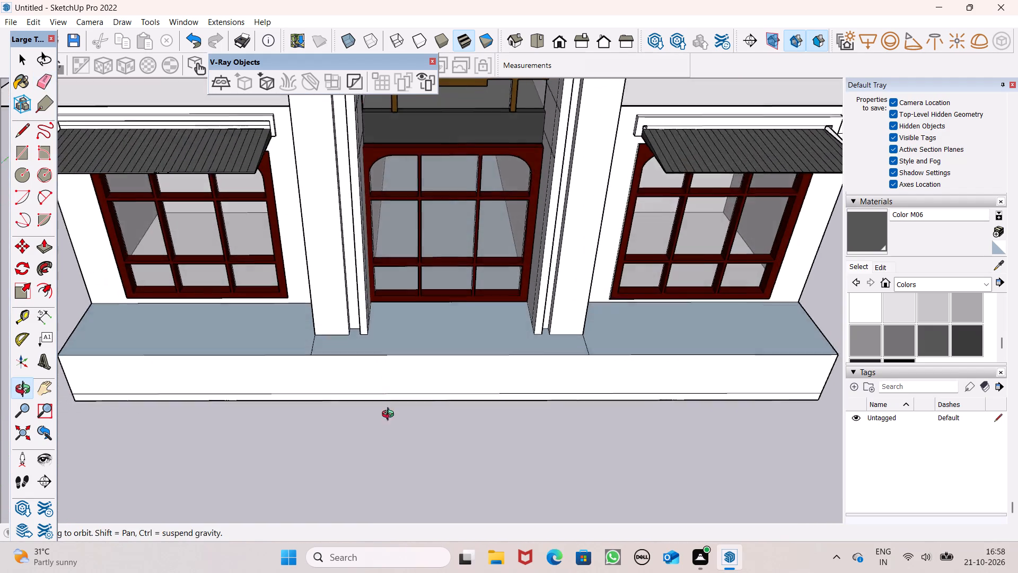
middle_click_drag(390, 415, 390, 424)
scroll(265, 378, "up", 4)
left_click_drag(329, 334, 338, 337)
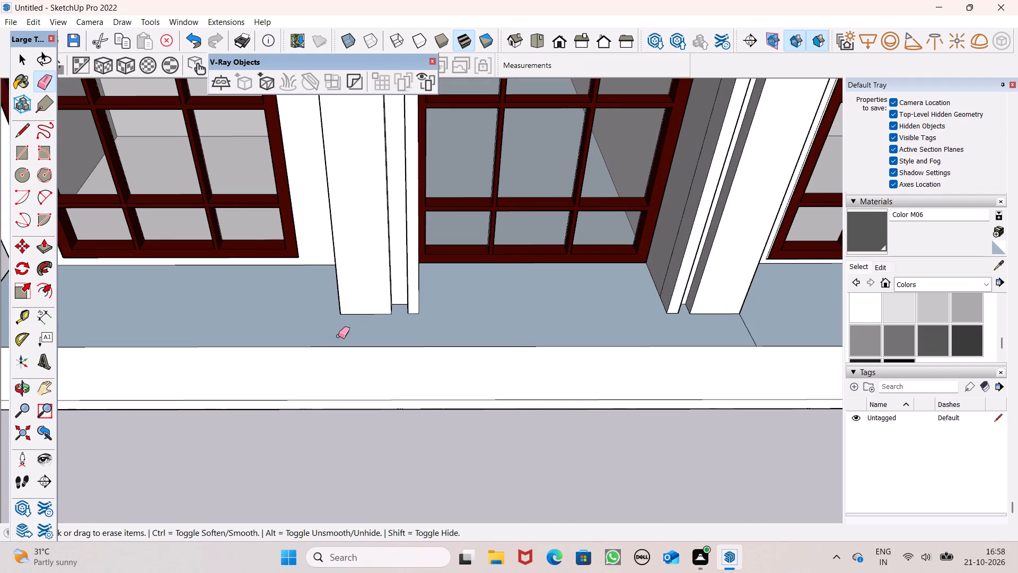
left_click_drag(761, 323, 755, 328)
left_click_drag(727, 317, 744, 334)
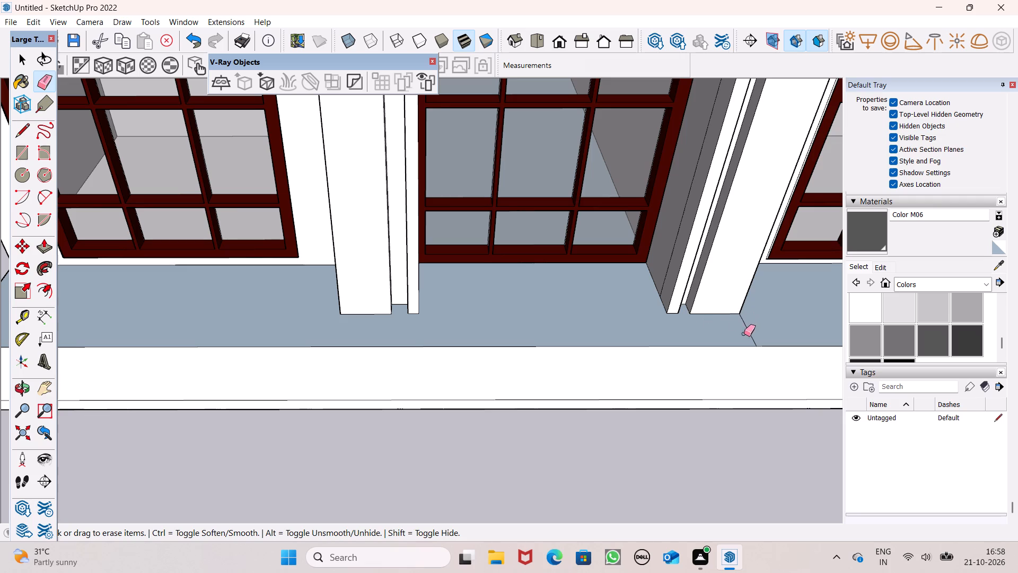
left_click_drag(744, 334, 753, 336)
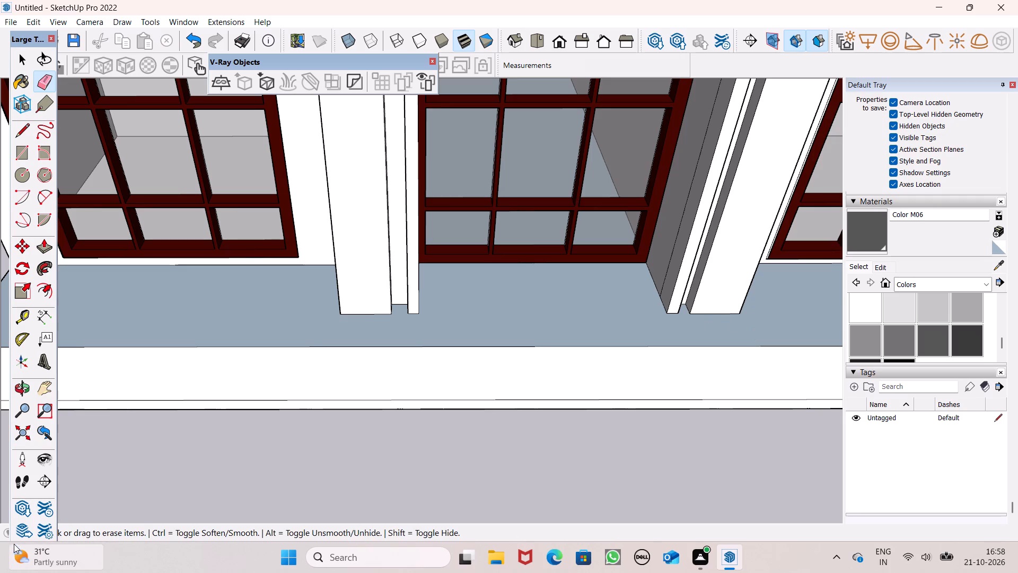
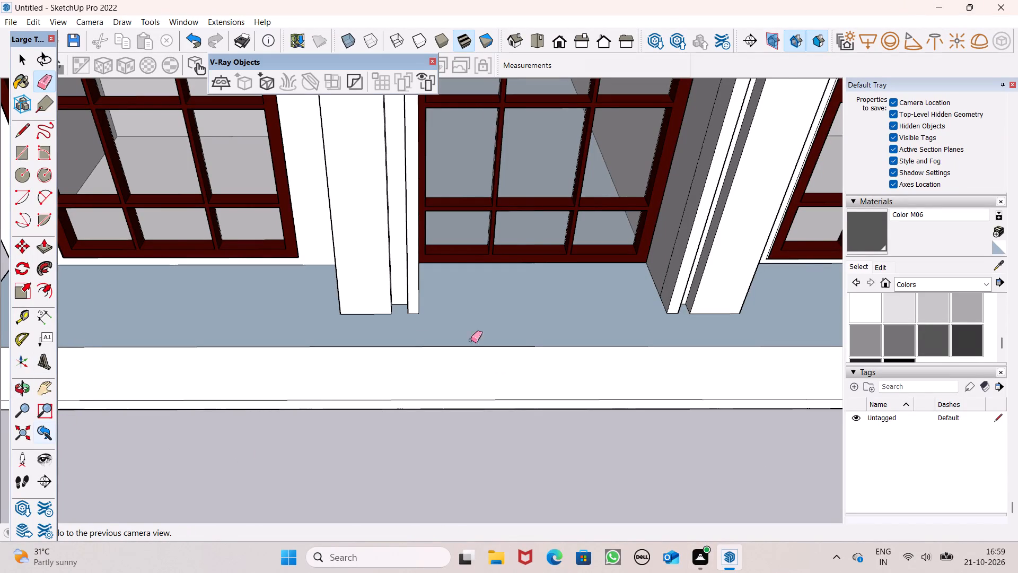
Push/Pull the thin strip along the base of the front plinth outward about 37' 4 5/8" as a forecourt slab.
scroll(362, 339, "down", 3)
scroll(510, 323, "down", 5)
scroll(358, 384, "up", 3)
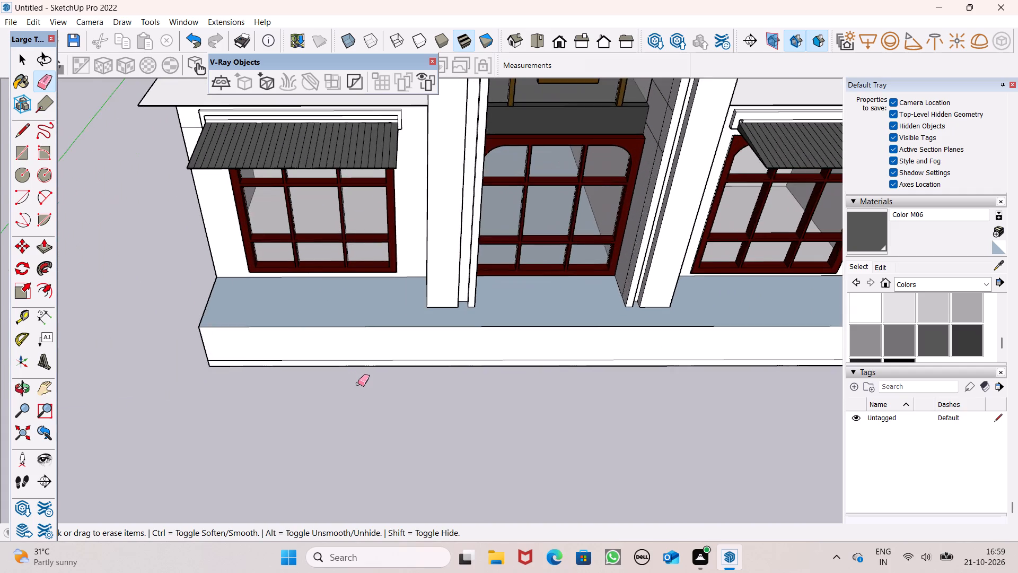
scroll(359, 410, "up", 1)
scroll(428, 384, "down", 5)
scroll(452, 309, "down", 5)
middle_click_drag(480, 367, 478, 358)
scroll(478, 358, "up", 1)
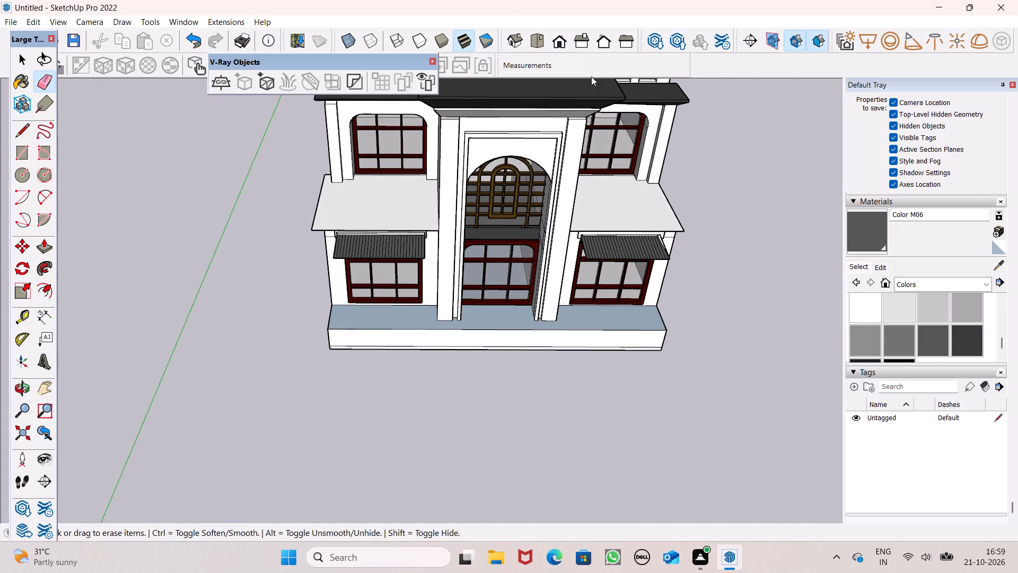
scroll(462, 180, "down", 4)
middle_click_drag(494, 307, 504, 372)
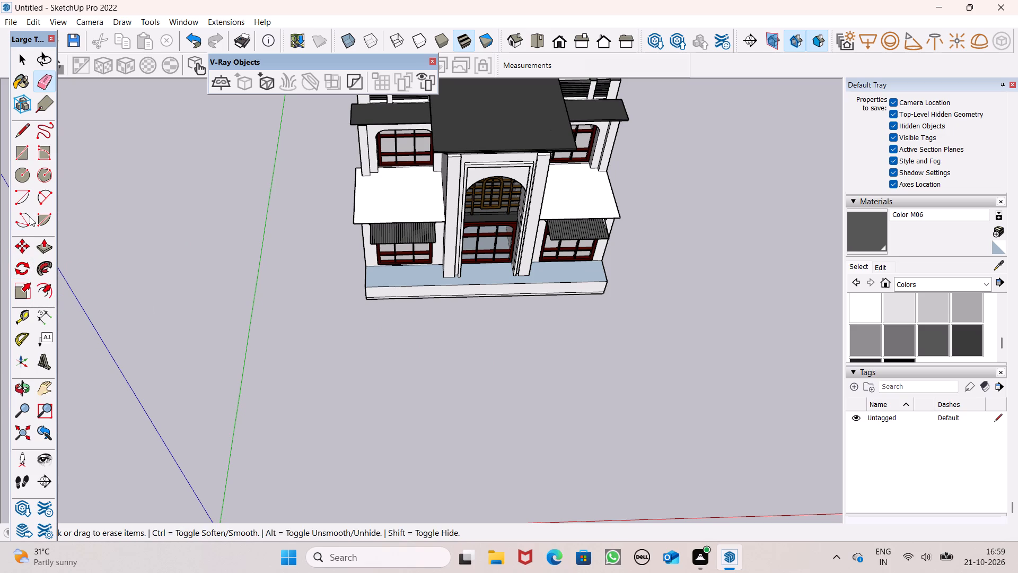
left_click(43, 244)
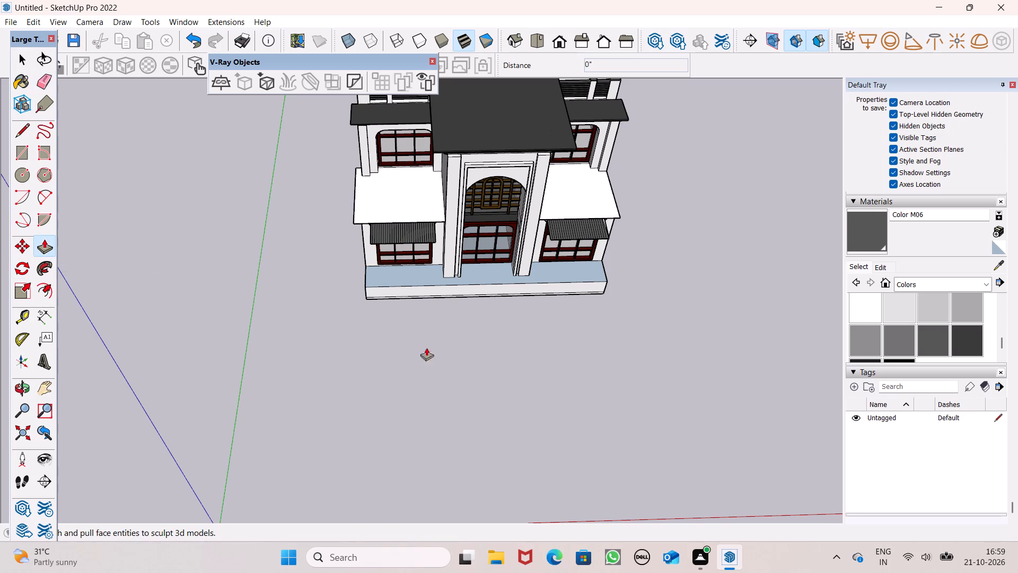
scroll(446, 358, "up", 1)
scroll(365, 328, "up", 5)
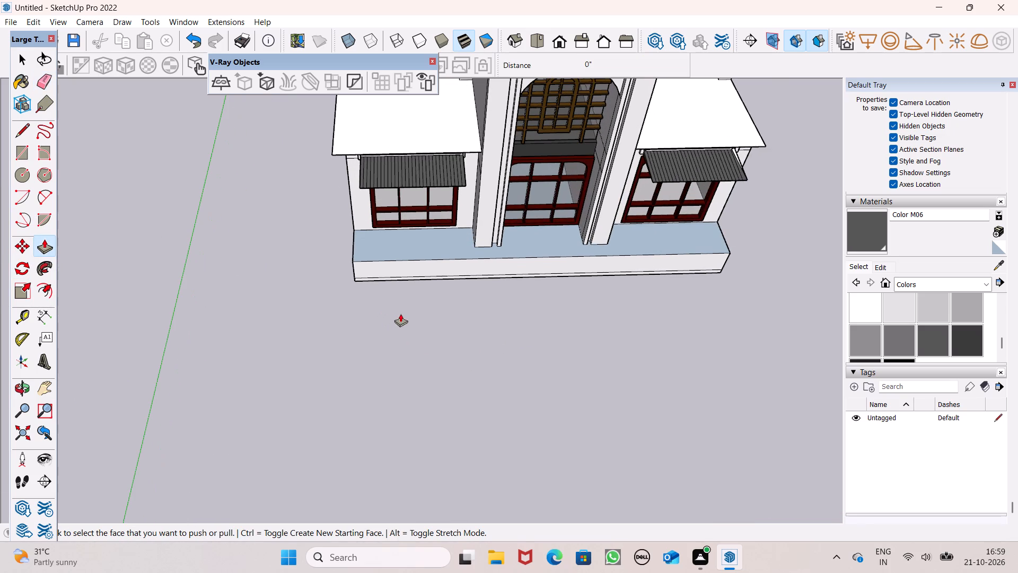
middle_click_drag(435, 333, 468, 270)
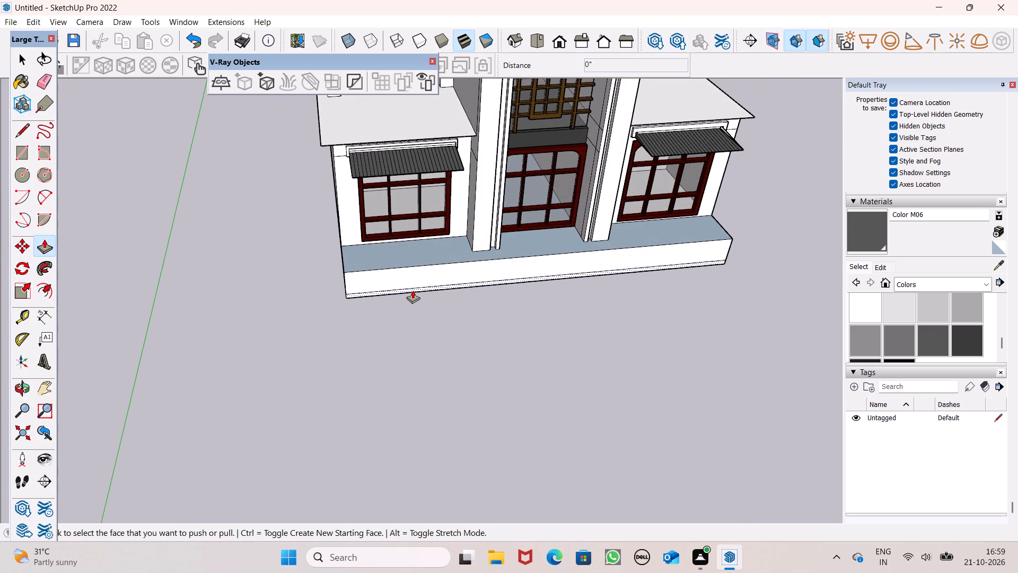
left_click_drag(413, 290, 467, 384)
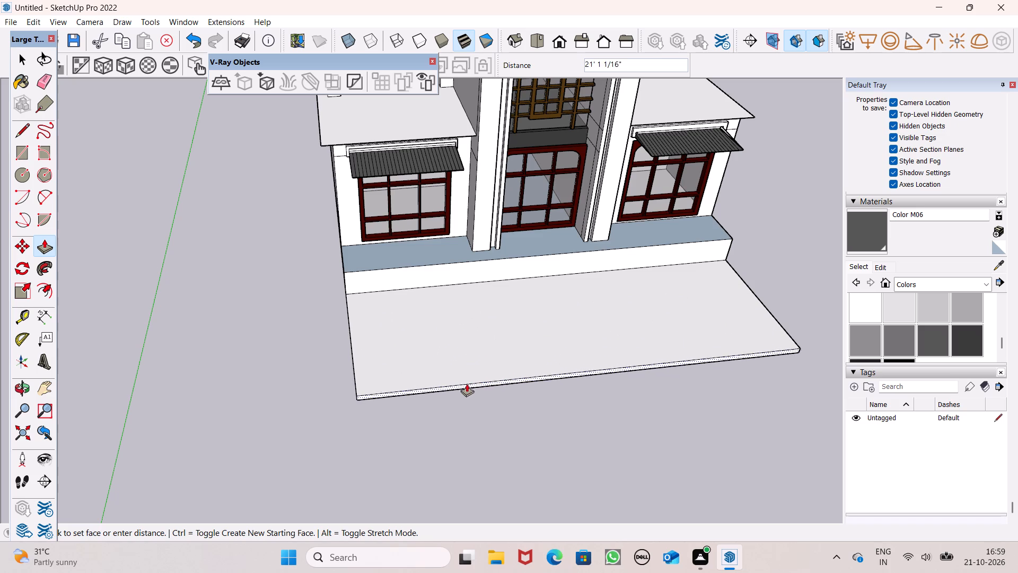
left_click_drag(467, 384, 497, 487)
scroll(340, 256, "down", 5)
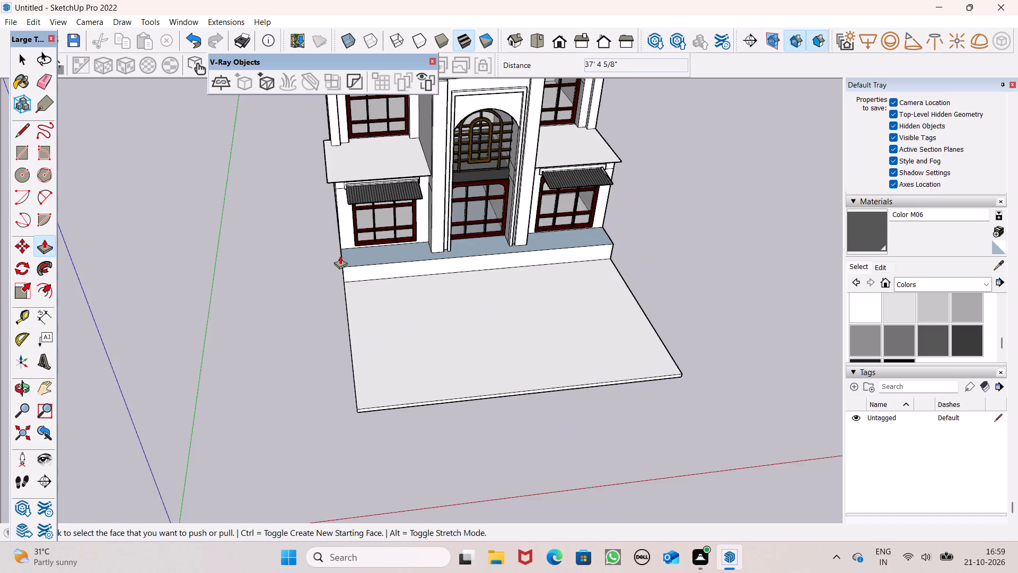
Extend the forecourt slab's front edge face outward by about another 6.5 feet with Push/Pull.
scroll(340, 256, "down", 3)
middle_click_drag(440, 357, 415, 477)
scroll(399, 473, "up", 4)
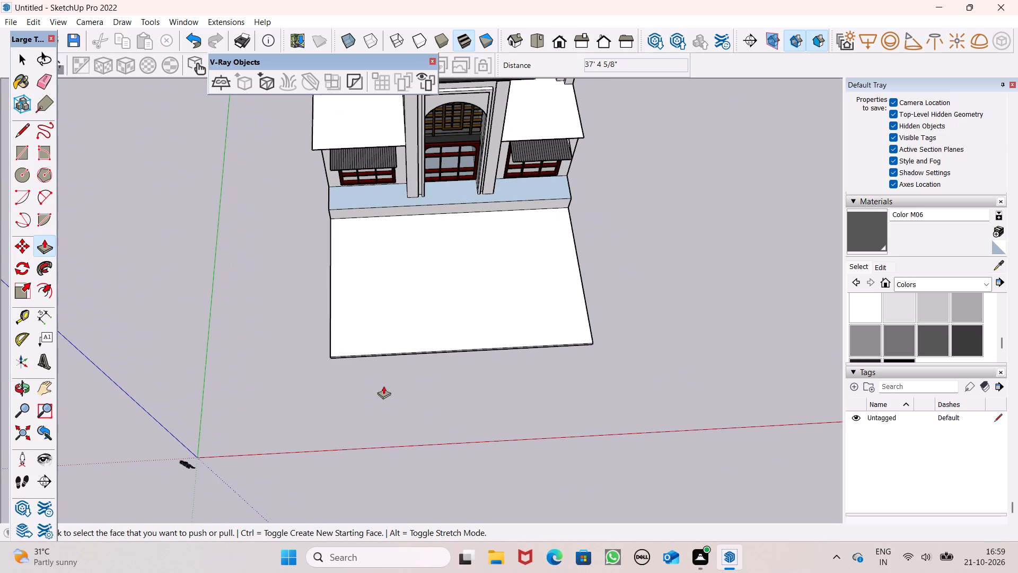
middle_click_drag(373, 363, 406, 259)
scroll(405, 259, "up", 2)
scroll(393, 332, "up", 1)
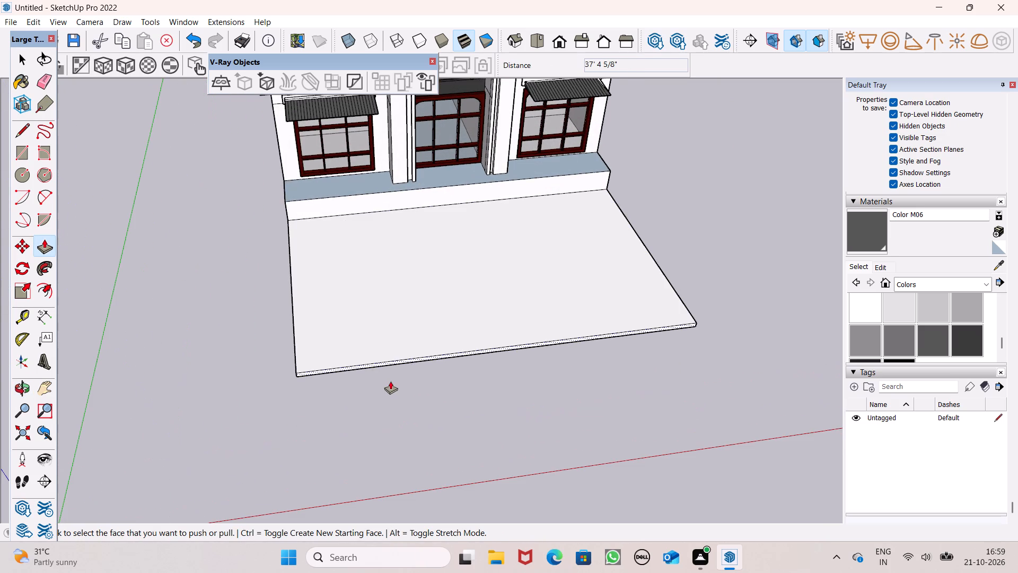
left_click_drag(404, 361, 415, 400)
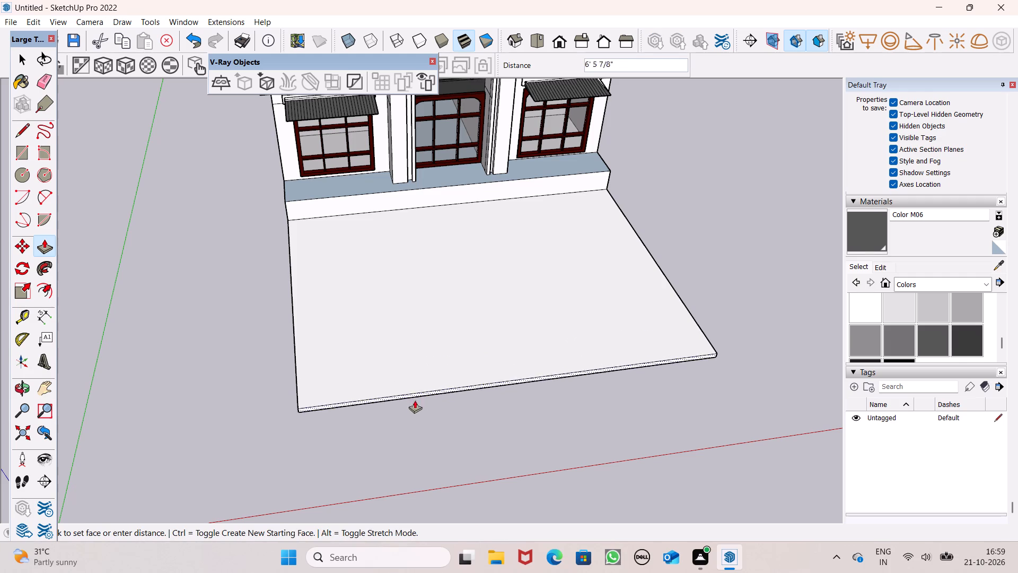
left_click_drag(415, 400, 416, 403)
key("space")
Draw a stepped line across the slab near its front edge, with a central notch about 20' wide running about 25' 11" towards the house.
scroll(384, 271, "down", 3)
middle_click_drag(610, 354, 552, 429)
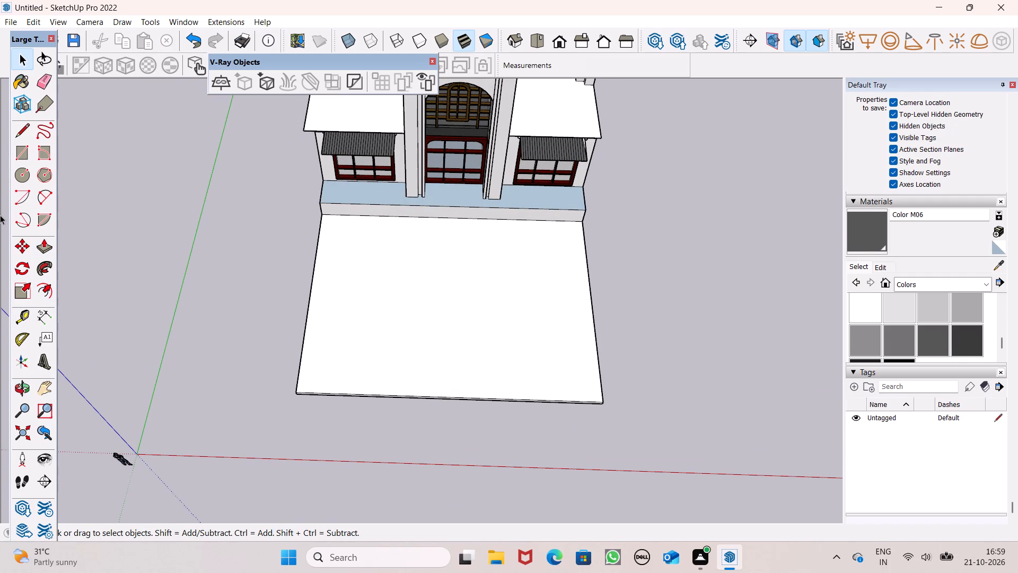
left_click_drag(17, 270, 67, 453)
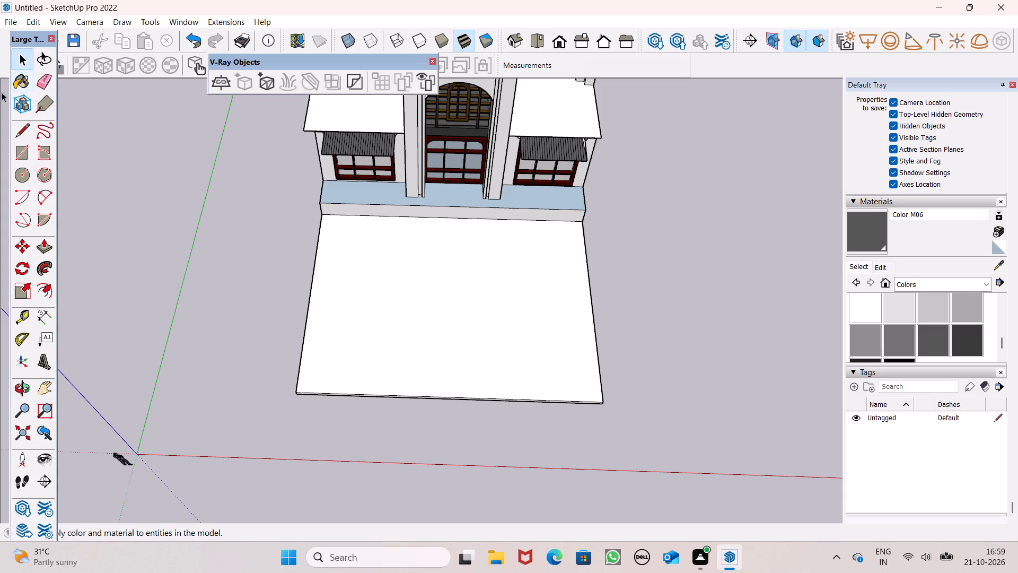
left_click(23, 121)
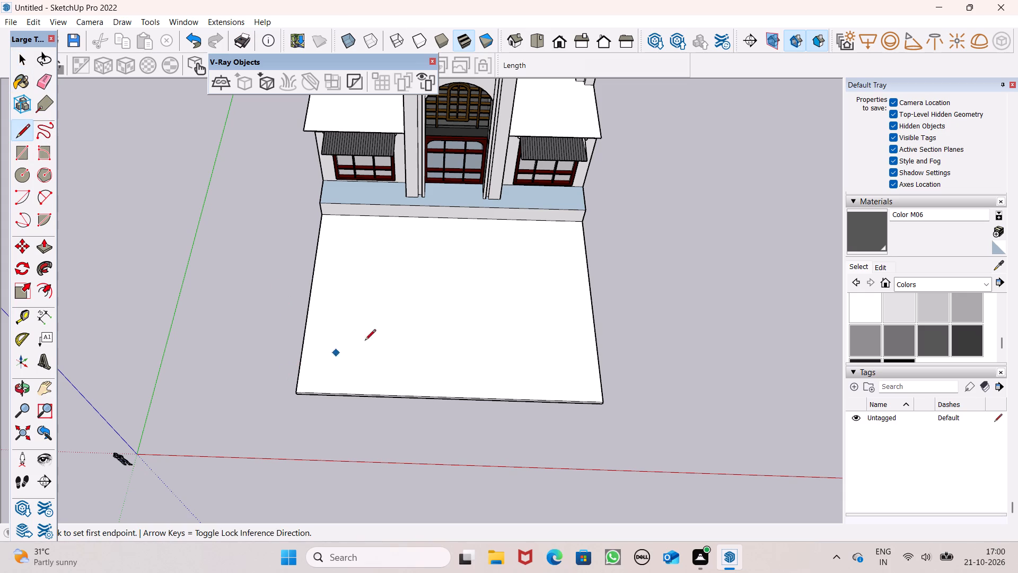
middle_click_drag(381, 333, 380, 366)
scroll(378, 363, "up", 2)
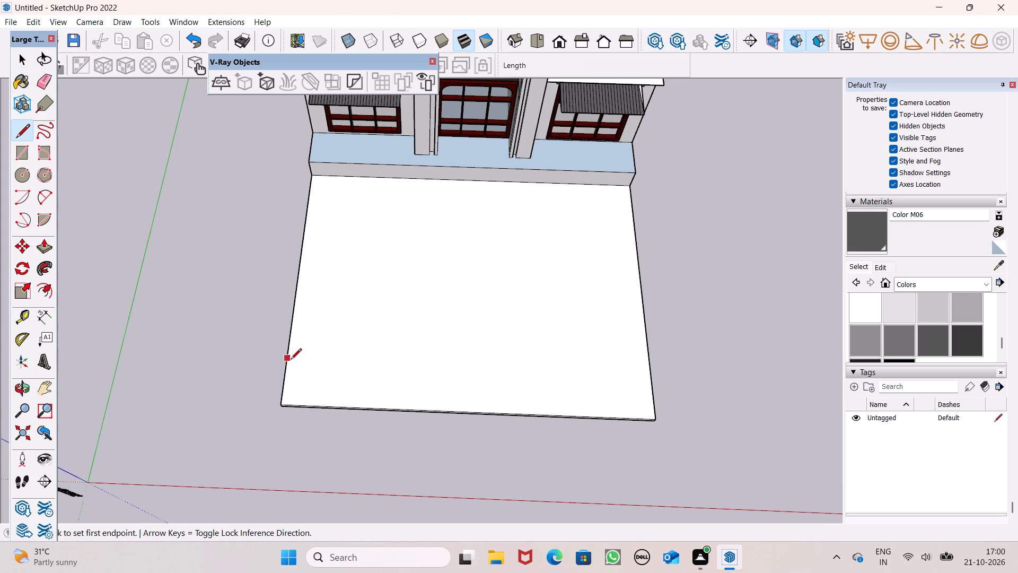
left_click_drag(285, 369, 289, 369)
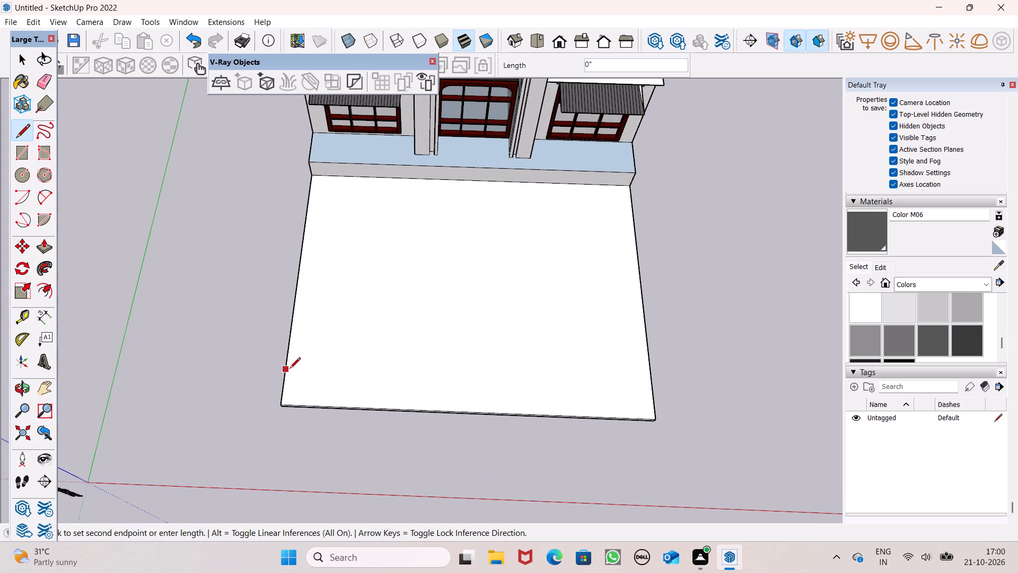
left_click_drag(289, 369, 294, 369)
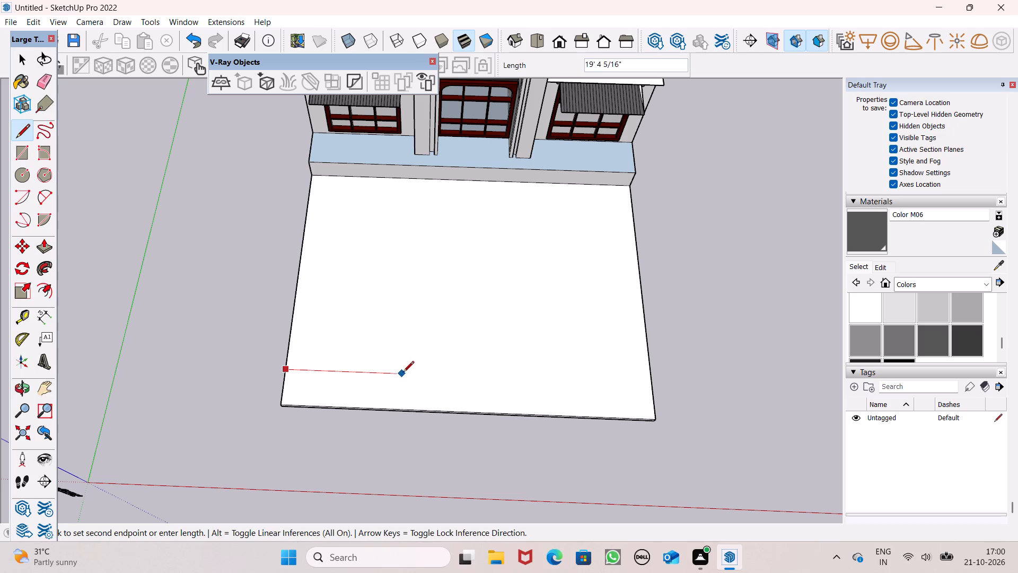
left_click(413, 377)
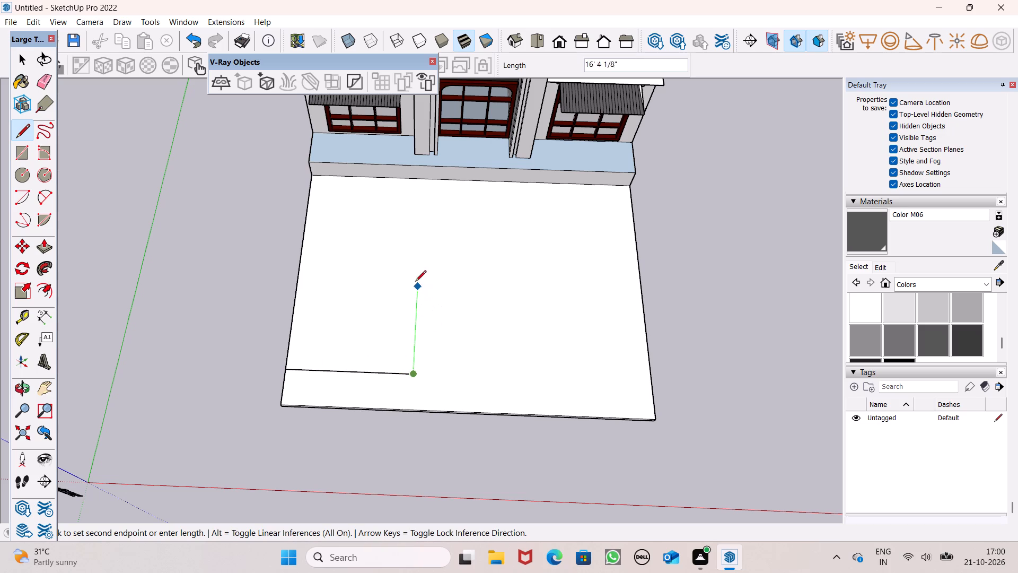
left_click(420, 239)
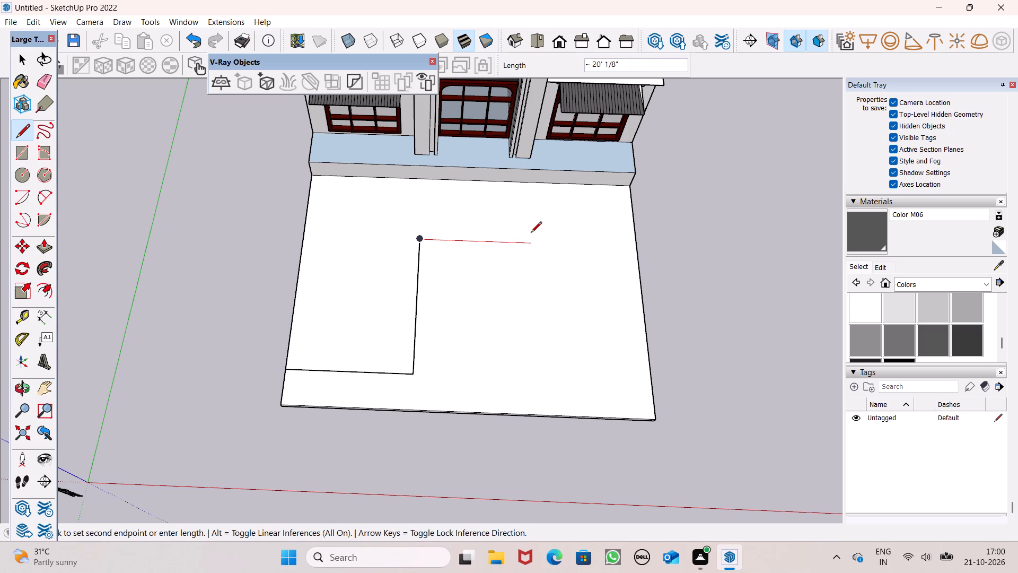
left_click(528, 238)
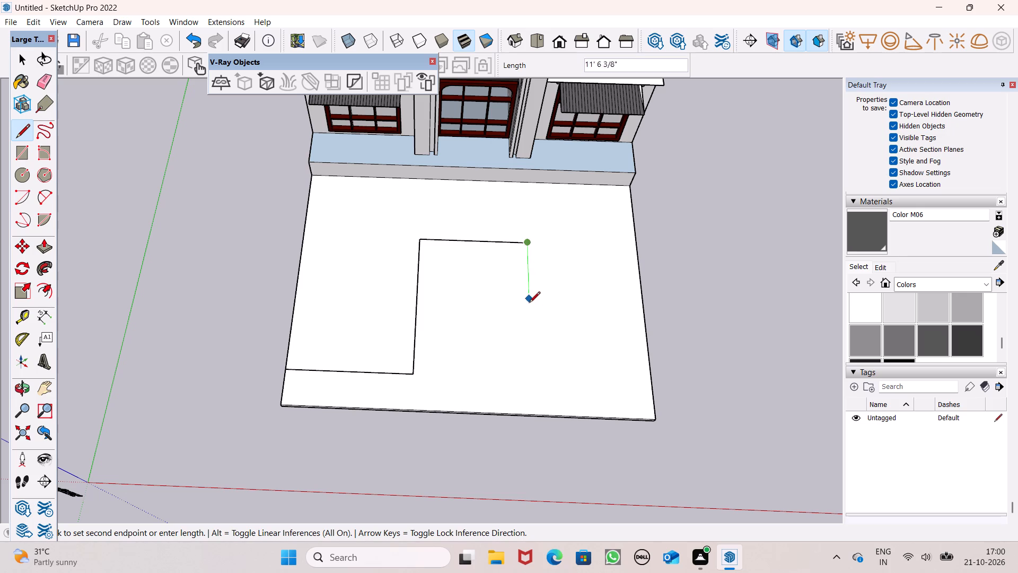
left_click(528, 377)
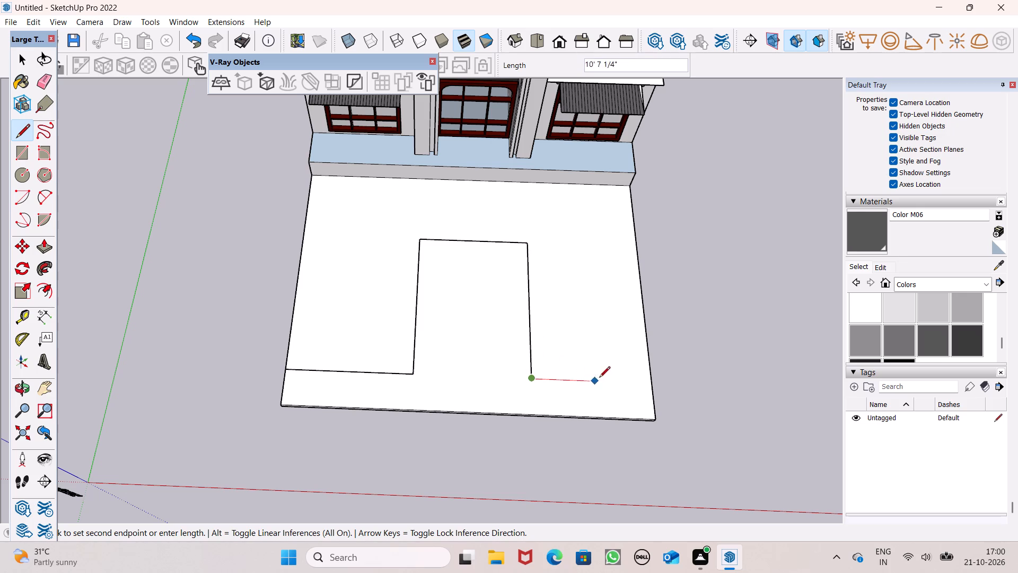
left_click_drag(653, 380, 651, 367)
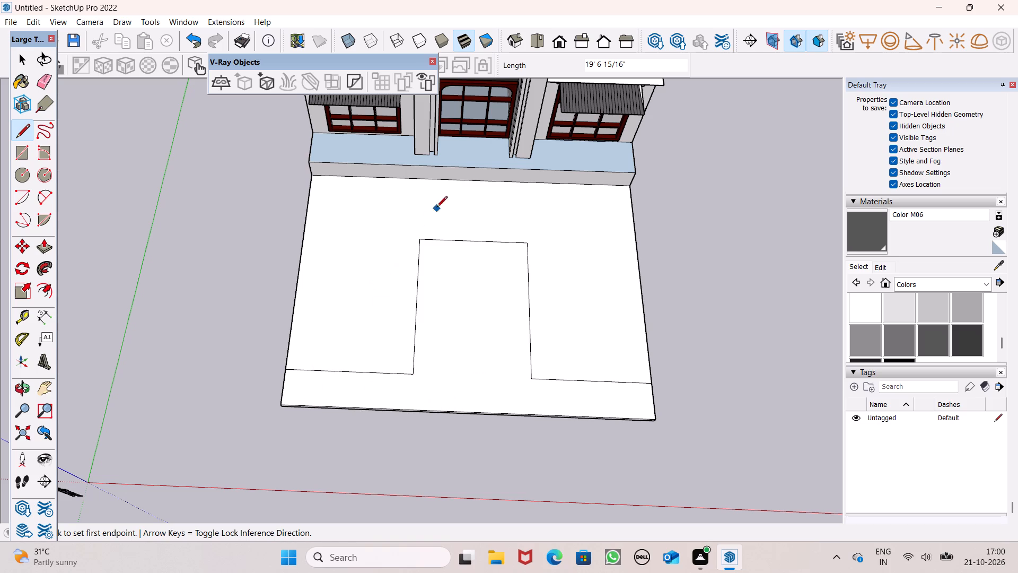
Draw a rectangle about 7' 3" by 5' 3" on the slab, against the plinth in front of the left entrance pillar.
scroll(450, 154, "up", 4)
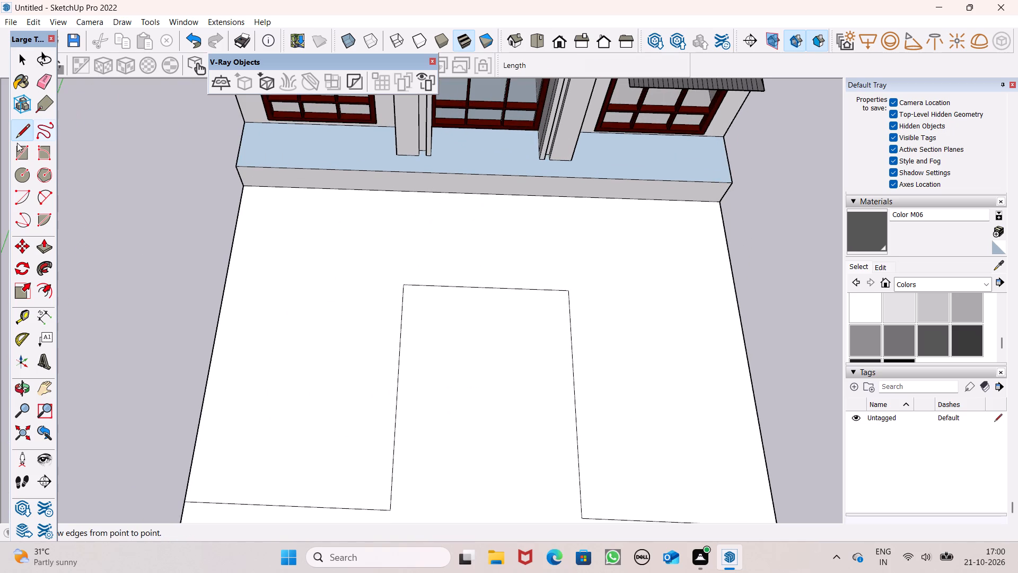
left_click(14, 143)
scroll(330, 215, "up", 3)
scroll(358, 203, "down", 1)
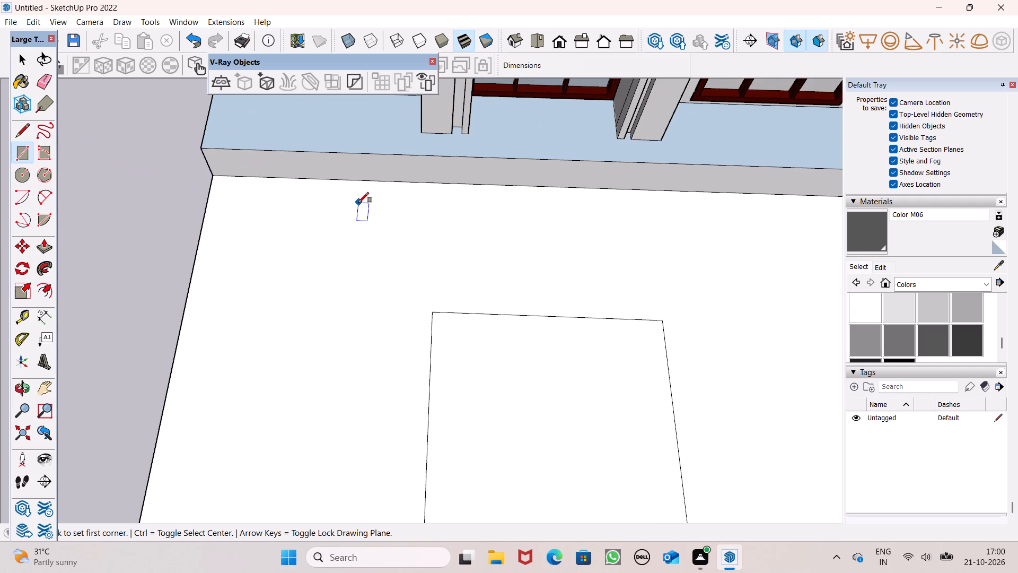
middle_click_drag(391, 227, 395, 245)
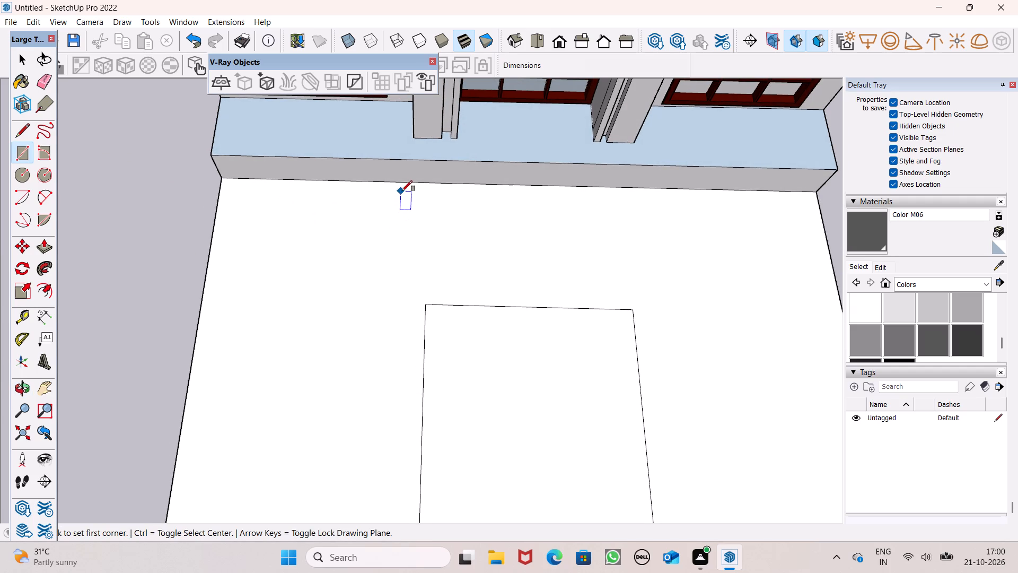
left_click(405, 183)
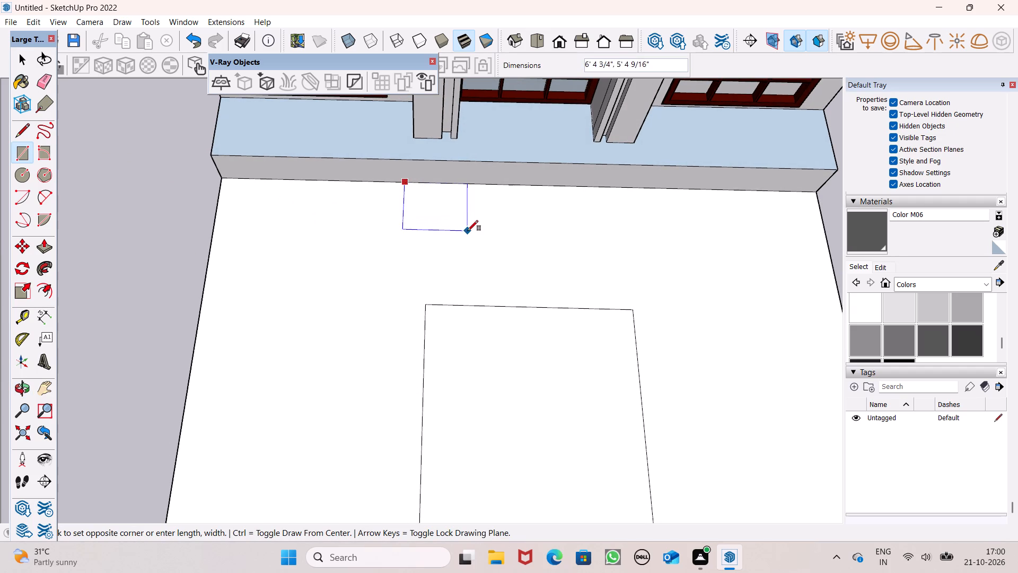
left_click(476, 230)
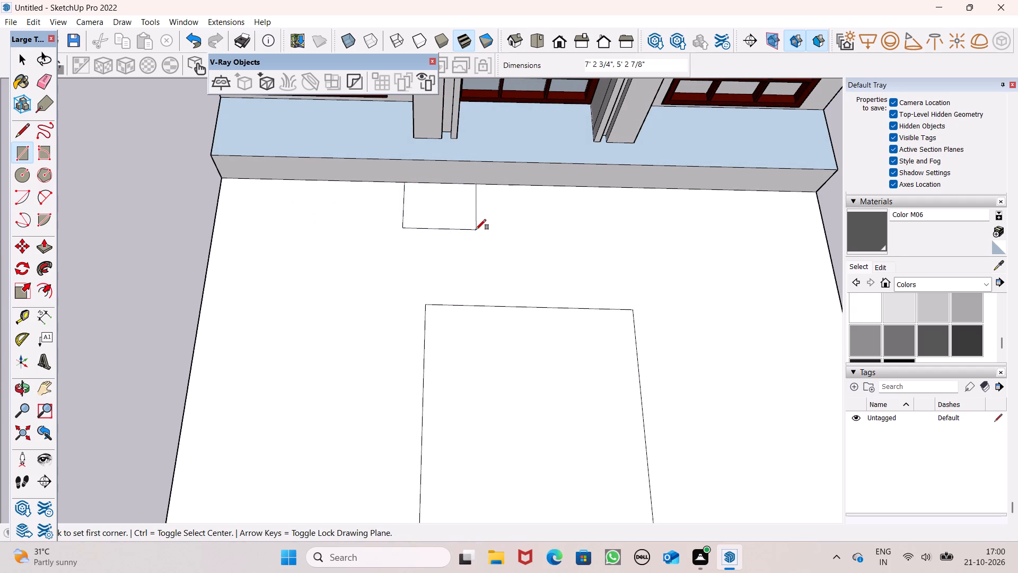
Copy the small rectangle about 18' 9" along the plinth, placing it in front of the right entrance pillar.
scroll(370, 208, "down", 3)
middle_click_drag(499, 241, 485, 214)
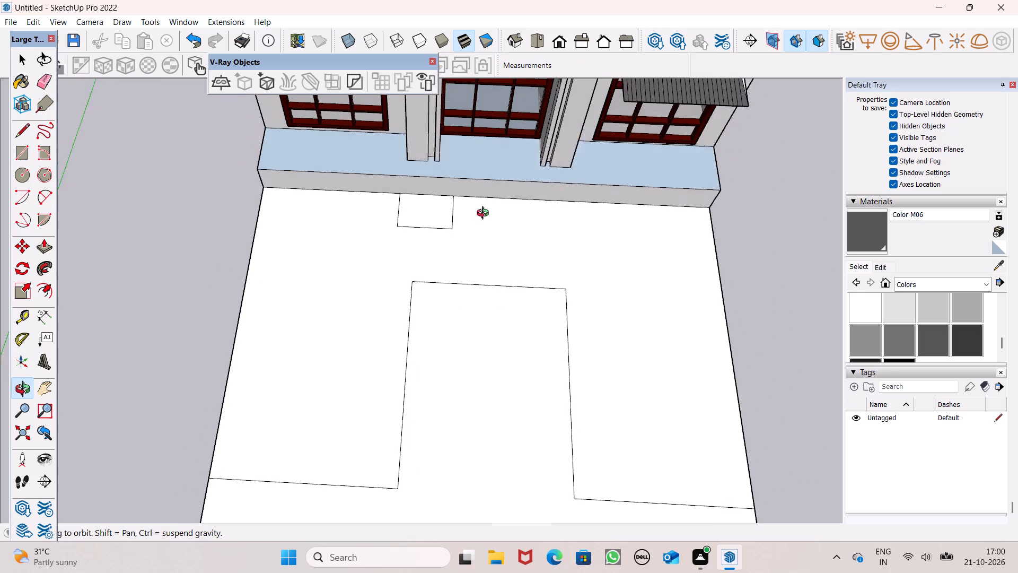
middle_click_drag(485, 214, 479, 207)
key("space")
double_click(429, 210)
double_click(425, 209)
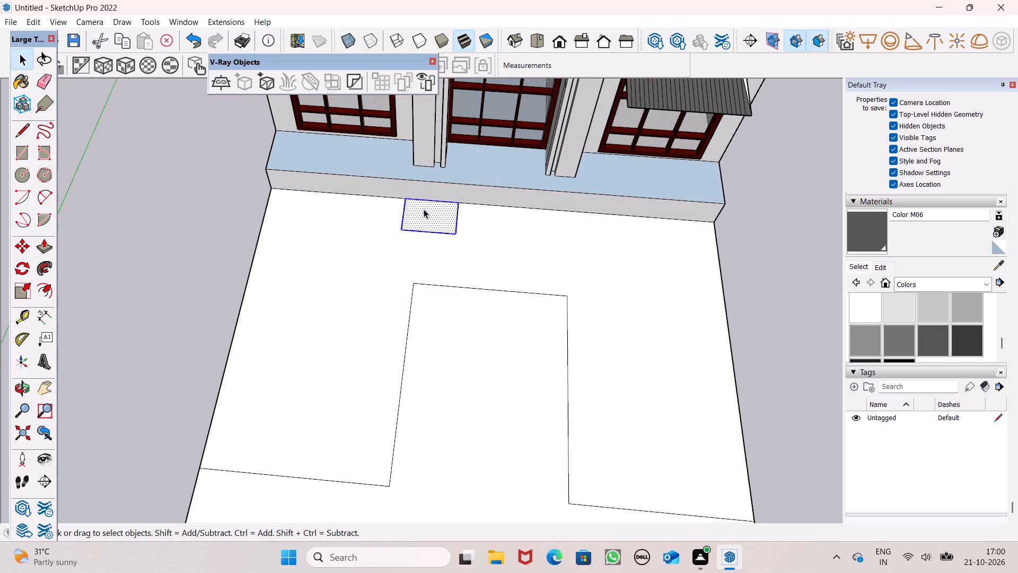
key("m")
key("Return")
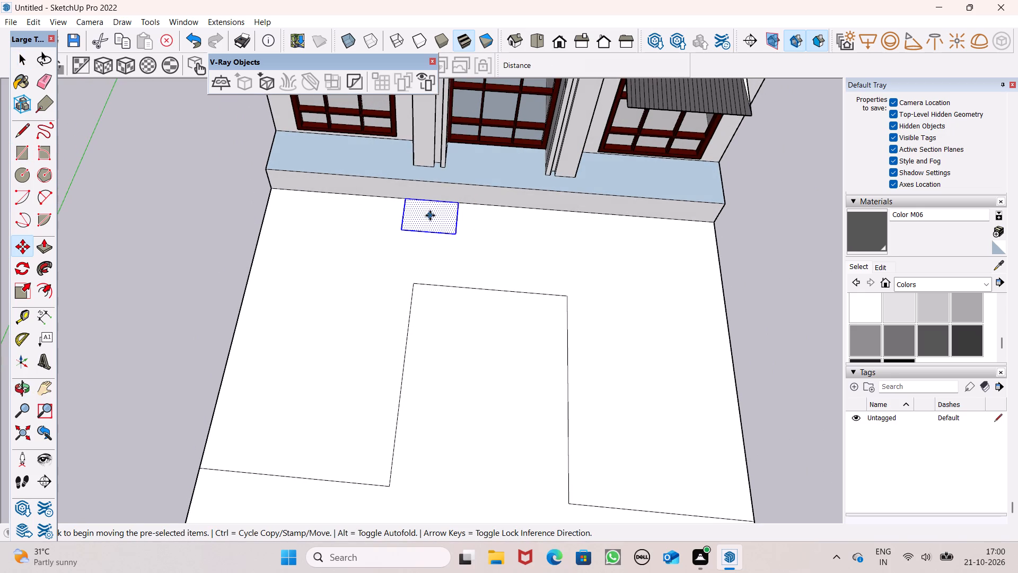
left_click_drag(432, 218, 572, 235)
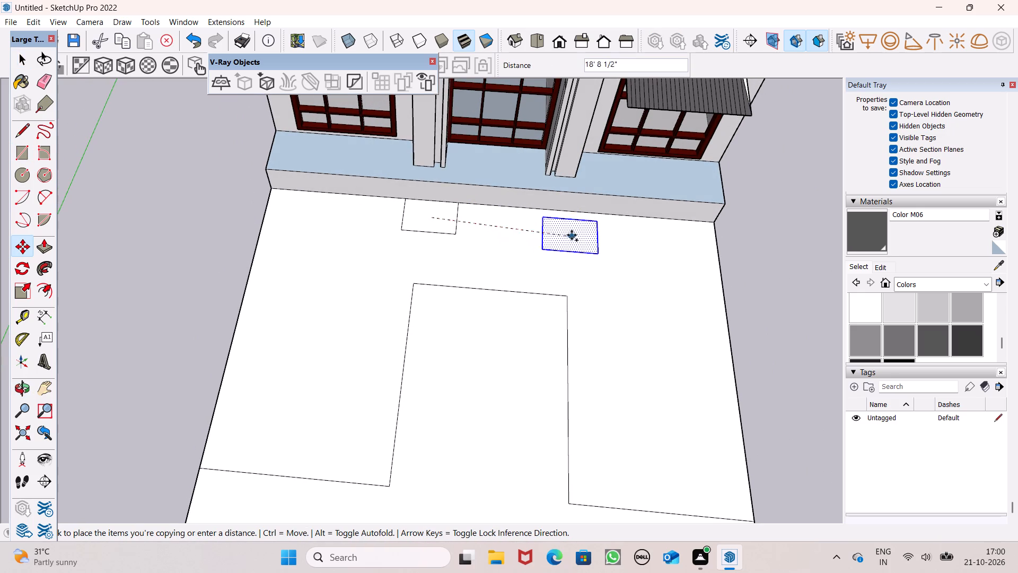
left_click_drag(572, 235, 572, 234)
key("space")
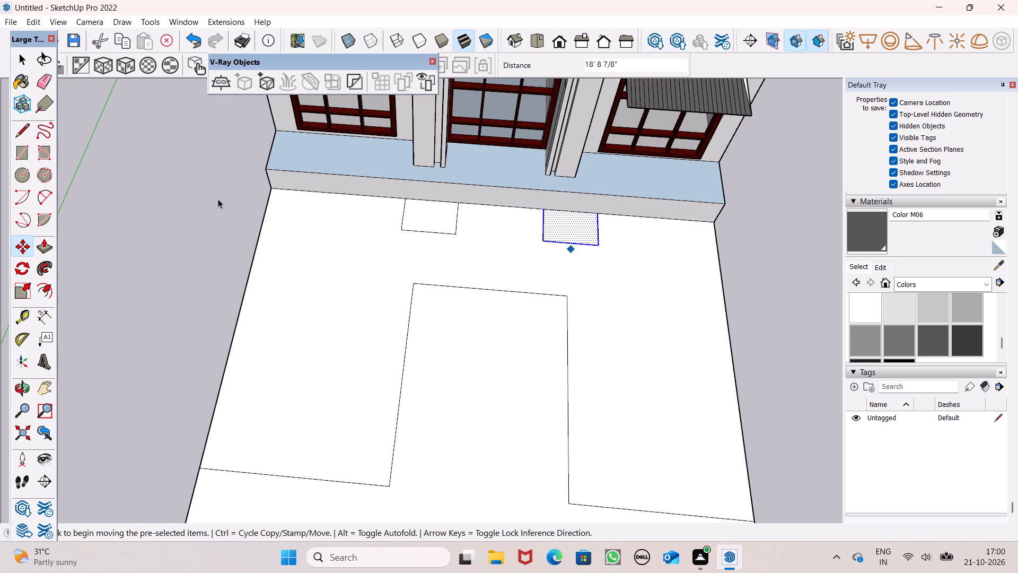
left_click(213, 193)
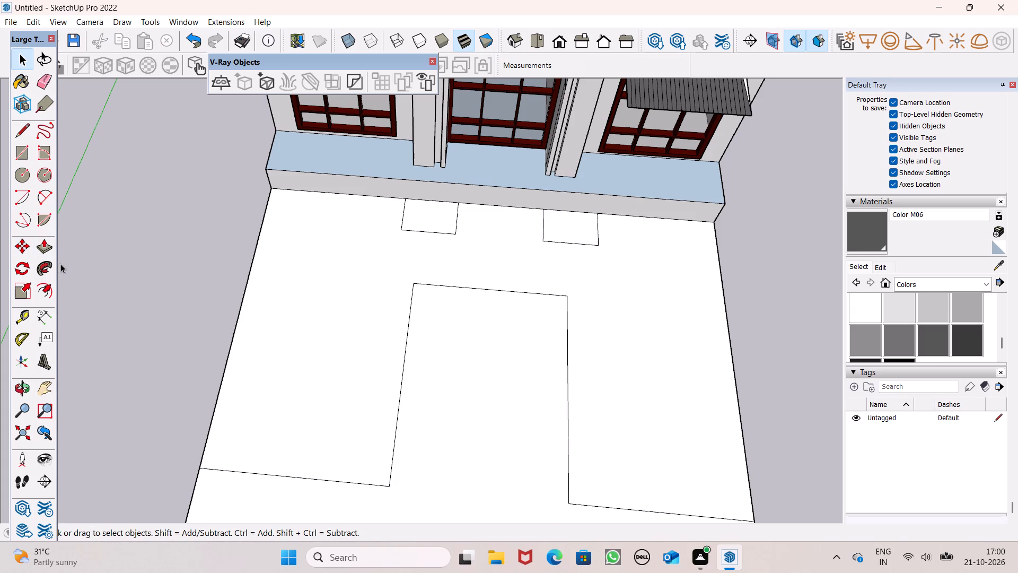
Raise the small rectangle in front of the left entrance pillar about 1' 11" with Push/Pull.
left_click(49, 242)
scroll(295, 225, "up", 1)
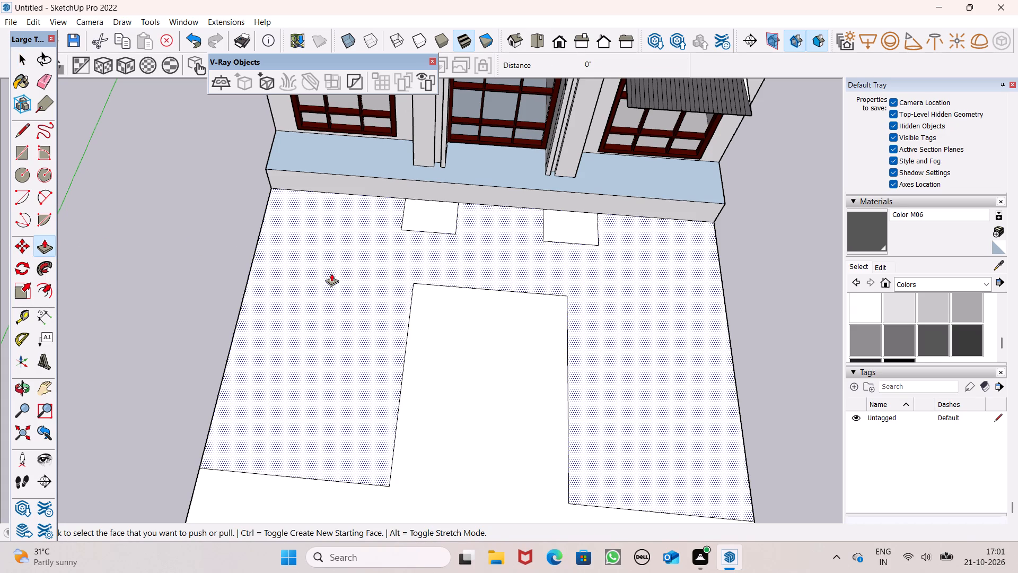
scroll(331, 293, "up", 1)
middle_click_drag(331, 293, 356, 283)
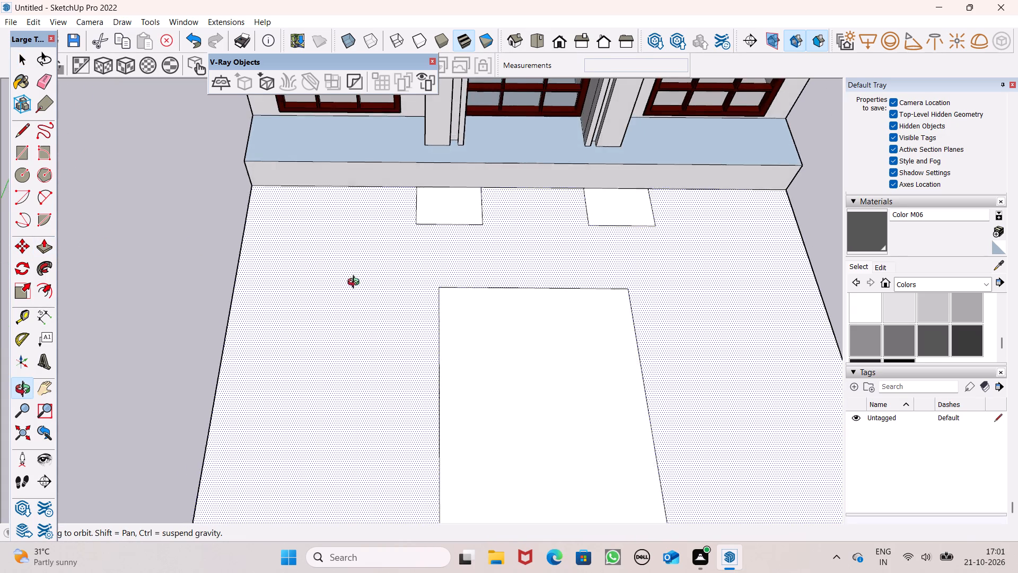
middle_click_drag(356, 283, 286, 219)
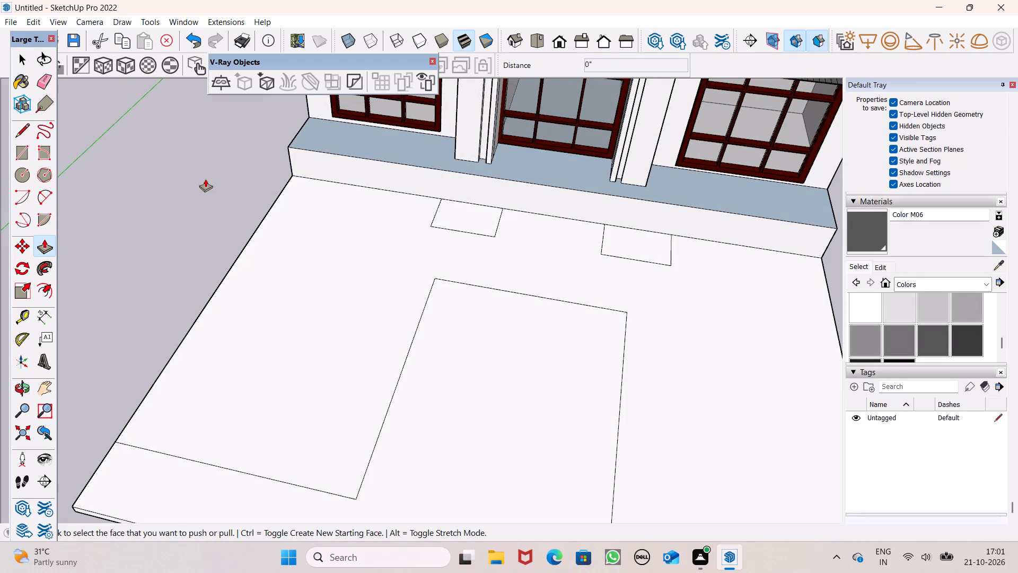
scroll(242, 173, "down", 1)
scroll(511, 251, "up", 4)
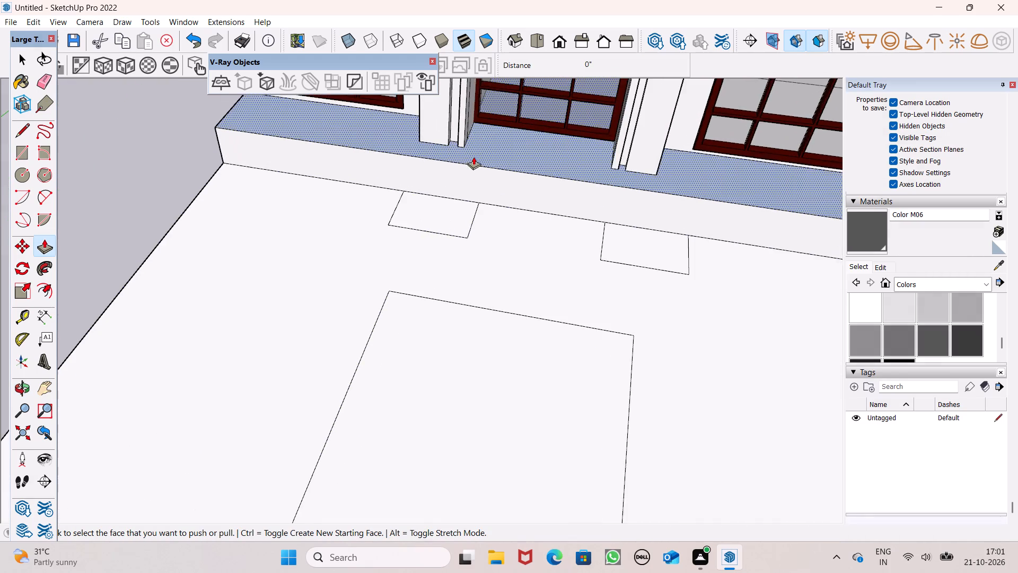
scroll(510, 278, "up", 1)
middle_click_drag(513, 276, 394, 141)
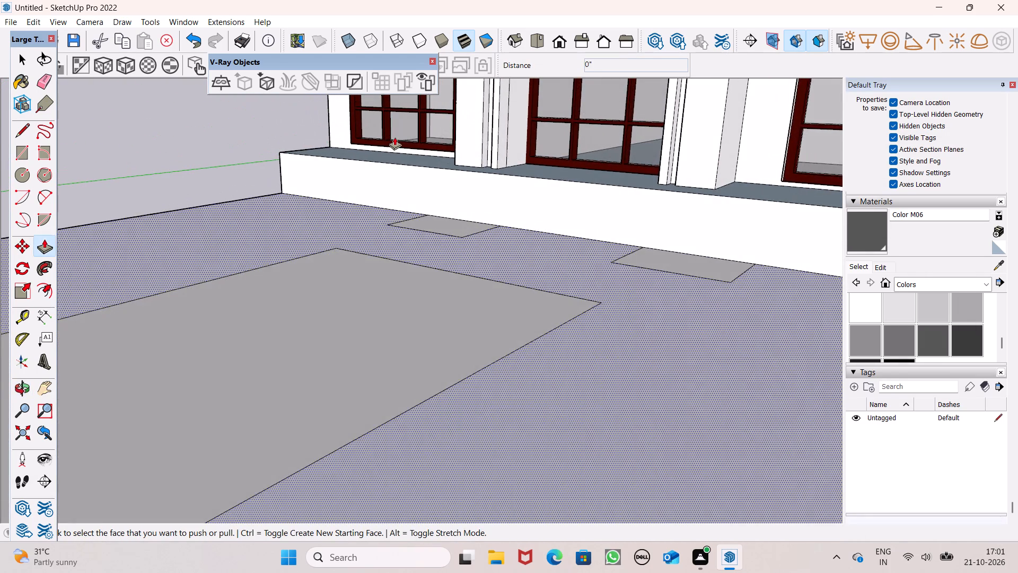
scroll(394, 137, "up", 4)
scroll(435, 265, "down", 1)
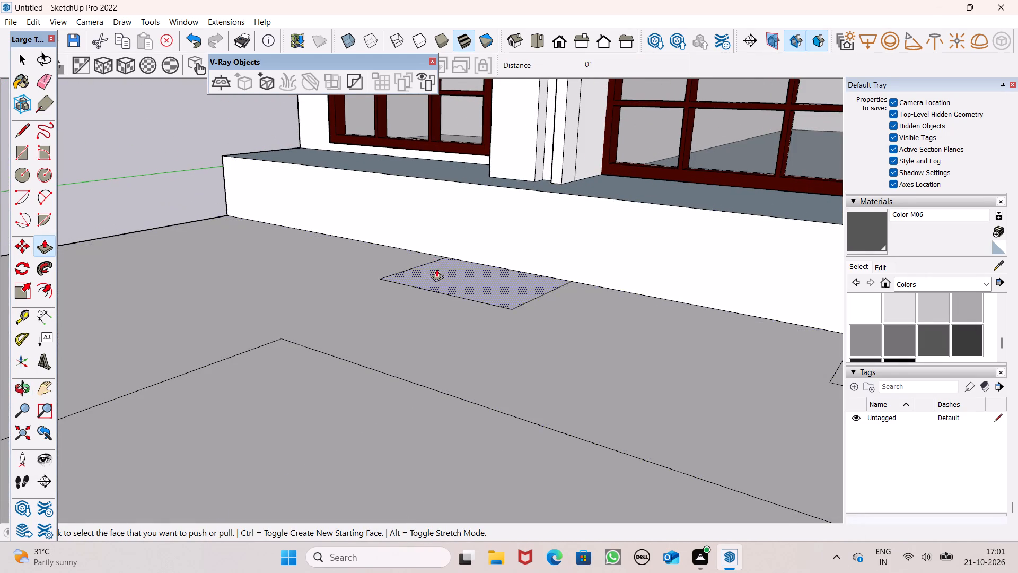
scroll(463, 314, "up", 3)
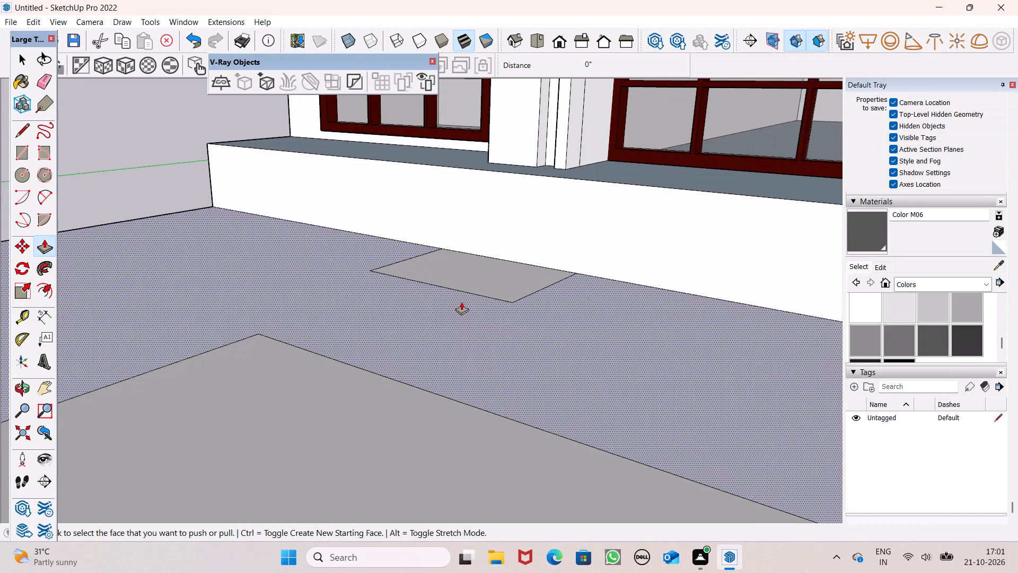
left_click_drag(477, 276, 480, 227)
Raise the small rectangle in front of the right entrance pillar about 1' 11", matching the left block's height.
scroll(468, 227, "down", 5)
scroll(333, 238, "down", 1)
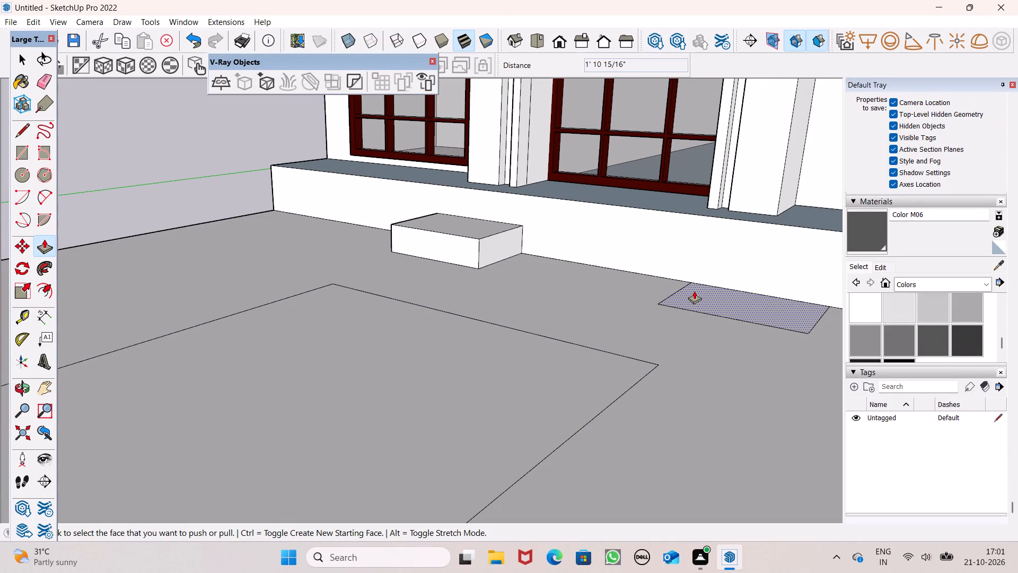
left_click_drag(689, 293, 498, 233)
Push the left block's right side face inward about 9 7/16".
scroll(486, 270, "down", 3)
middle_click_drag(484, 302, 640, 335)
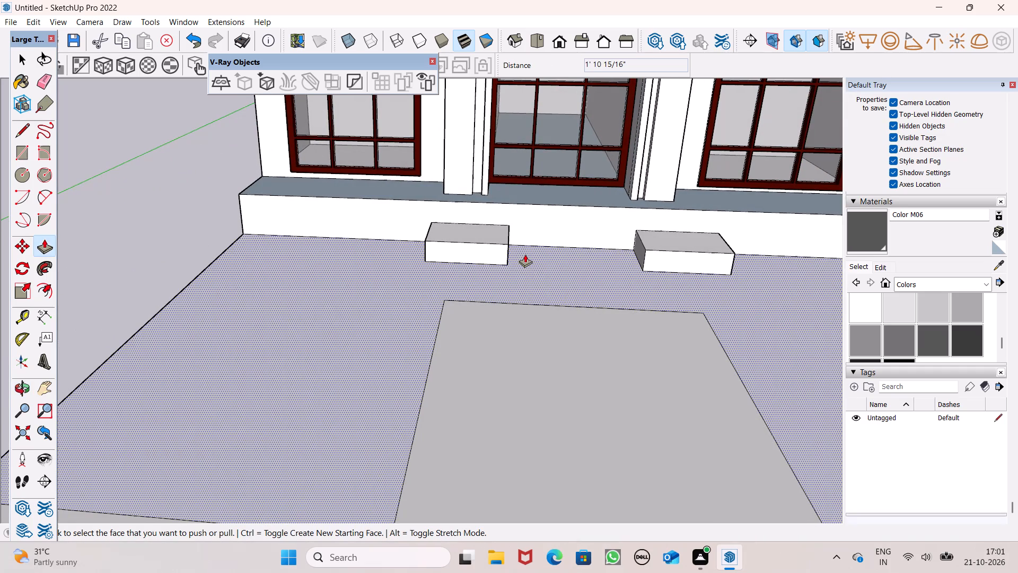
scroll(555, 267, "up", 5)
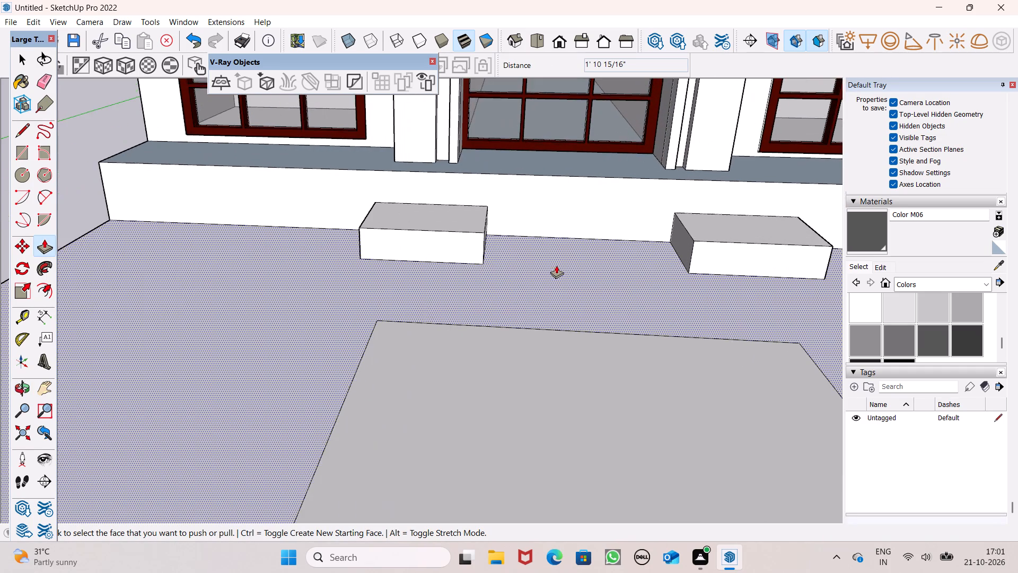
scroll(557, 265, "down", 3)
middle_click_drag(551, 277, 428, 365)
scroll(455, 312, "up", 6)
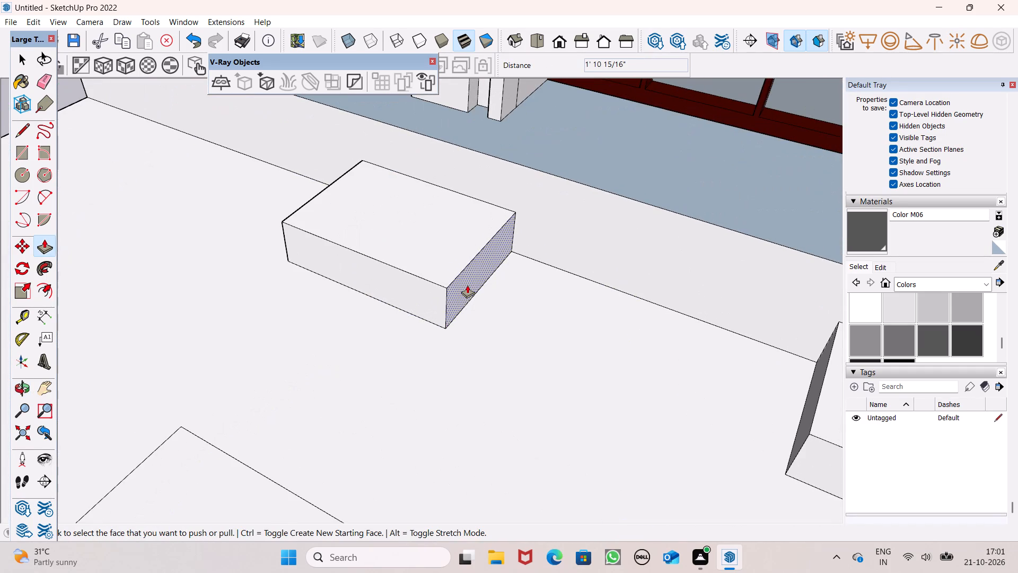
left_click_drag(467, 285, 449, 275)
Push the left block's left side face slightly inward and its front face back towards the plinth.
scroll(493, 283, "down", 3)
middle_click_drag(422, 309, 517, 309)
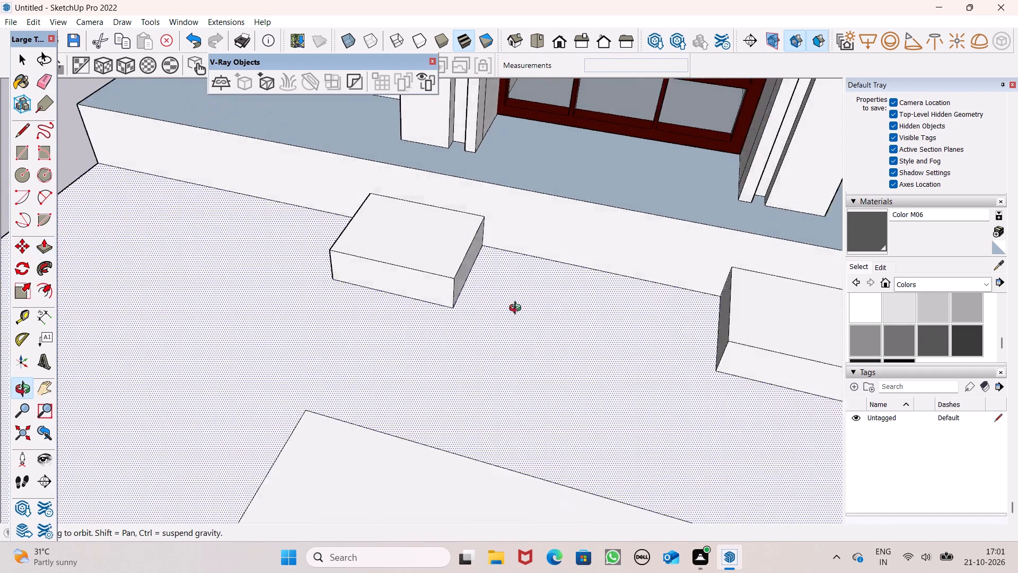
middle_click_drag(517, 309, 713, 308)
scroll(437, 303, "up", 3)
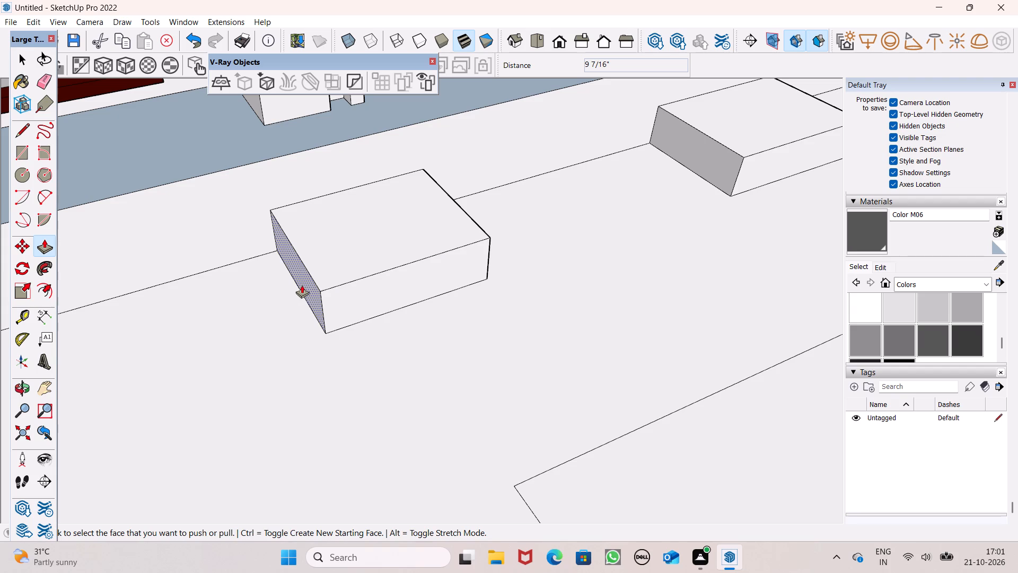
left_click_drag(305, 285, 315, 284)
left_click_drag(357, 295, 350, 280)
Push the right block's front face back about 9 9/16", in line with the left block's front face.
scroll(324, 268, "down", 4)
middle_click_drag(373, 305, 263, 339)
left_click_drag(663, 268, 422, 263)
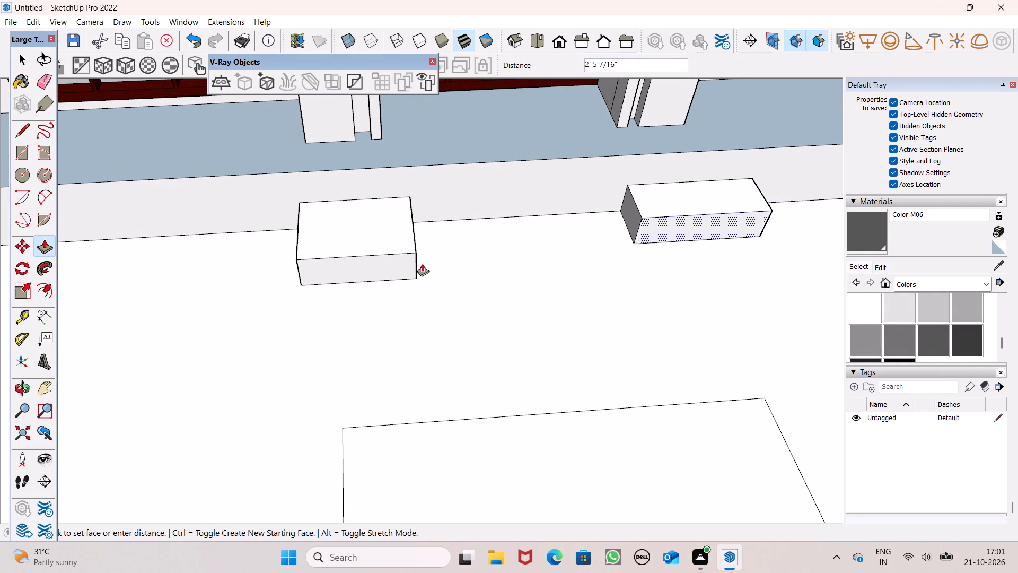
left_click_drag(422, 263, 415, 263)
Push the right block's right side face inward about 1' 4".
scroll(522, 248, "down", 4)
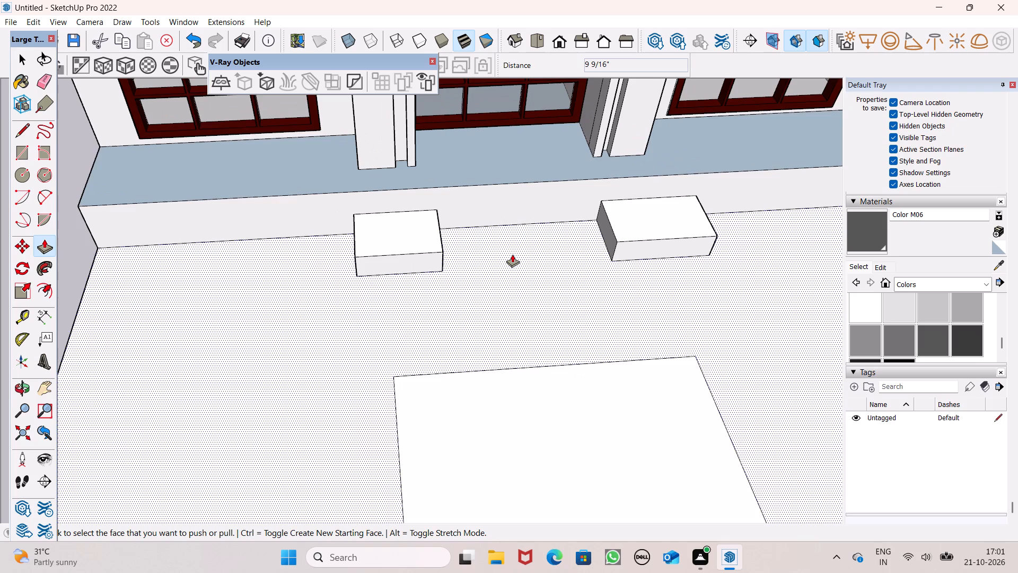
scroll(512, 254, "down", 1)
middle_click_drag(617, 288, 439, 283)
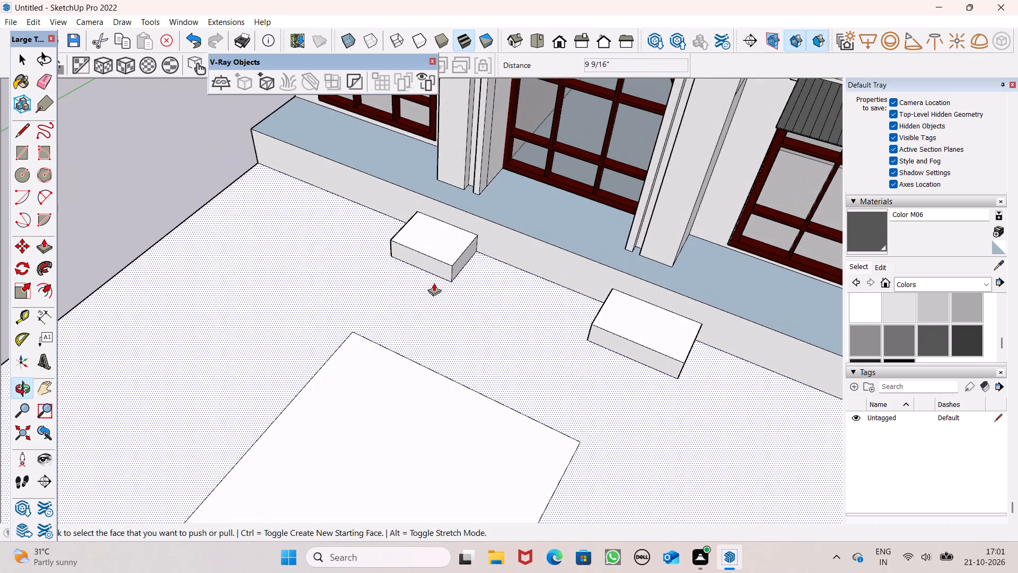
scroll(606, 351, "up", 1)
middle_click_drag(606, 351, 571, 344)
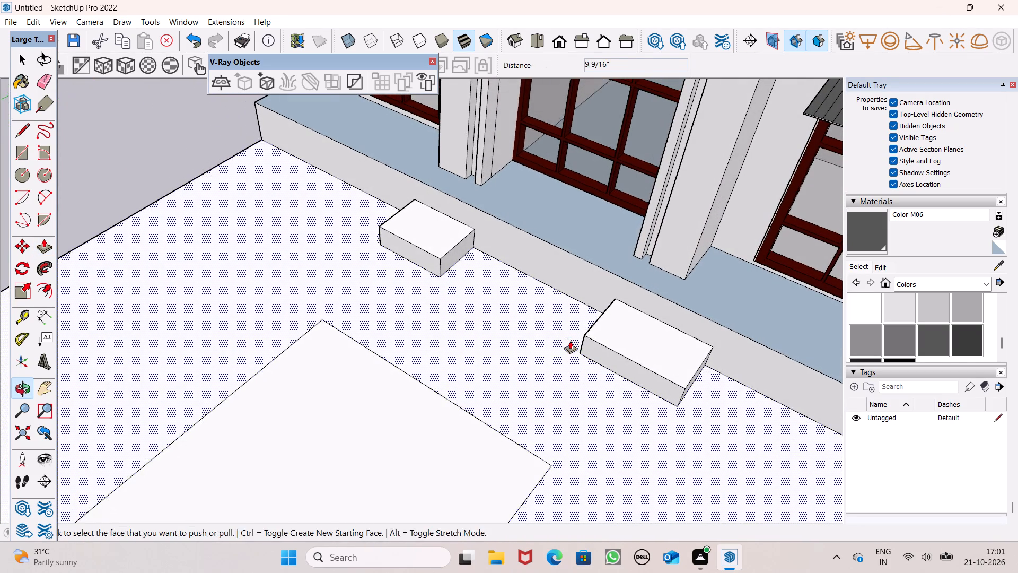
middle_click_drag(583, 357, 551, 319)
scroll(637, 391, "up", 2)
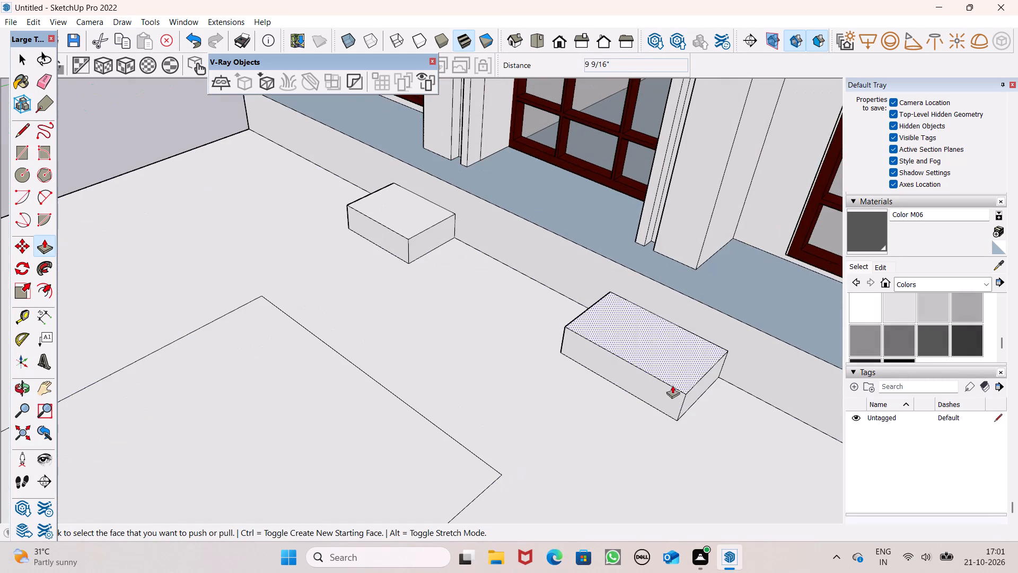
left_click_drag(690, 389, 673, 383)
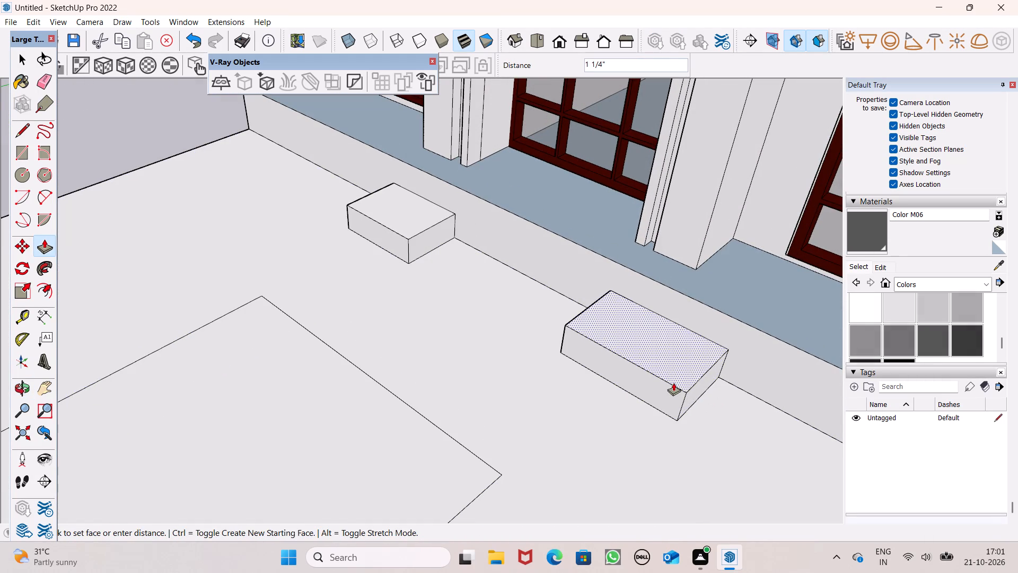
left_click_drag(673, 383, 675, 384)
left_click_drag(689, 399, 666, 386)
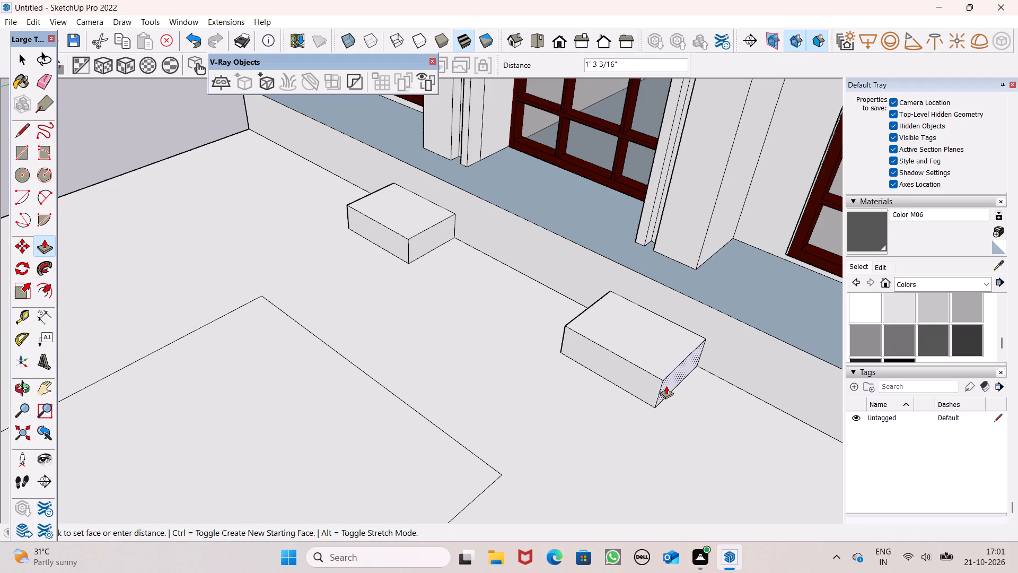
left_click_drag(666, 386, 666, 385)
Push the right block's left side face inward about 4 1/4".
middle_click_drag(573, 393, 830, 382)
scroll(533, 232, "up", 6)
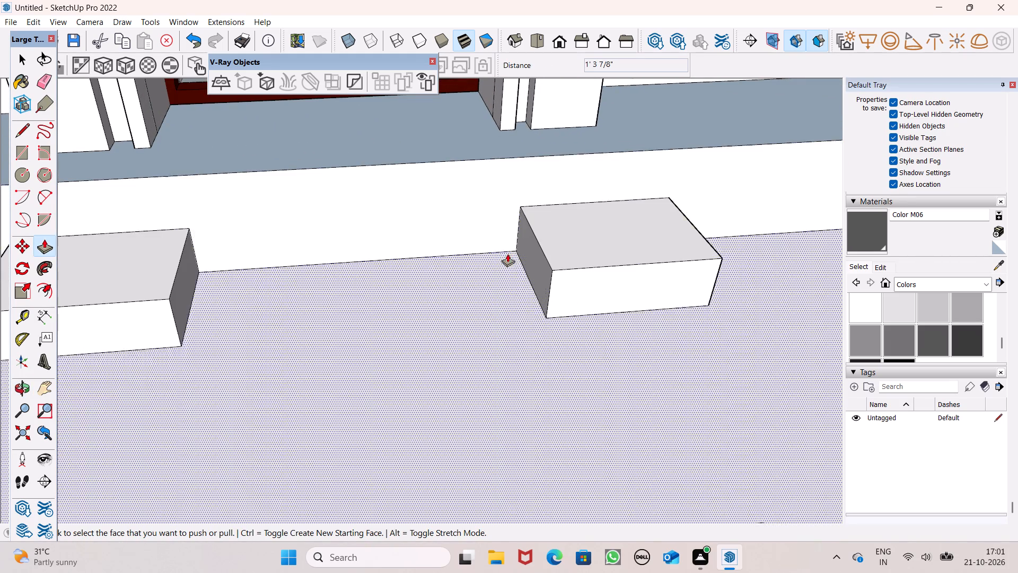
middle_click_drag(507, 256, 536, 277)
scroll(531, 267, "up", 2)
left_click_drag(534, 257, 543, 258)
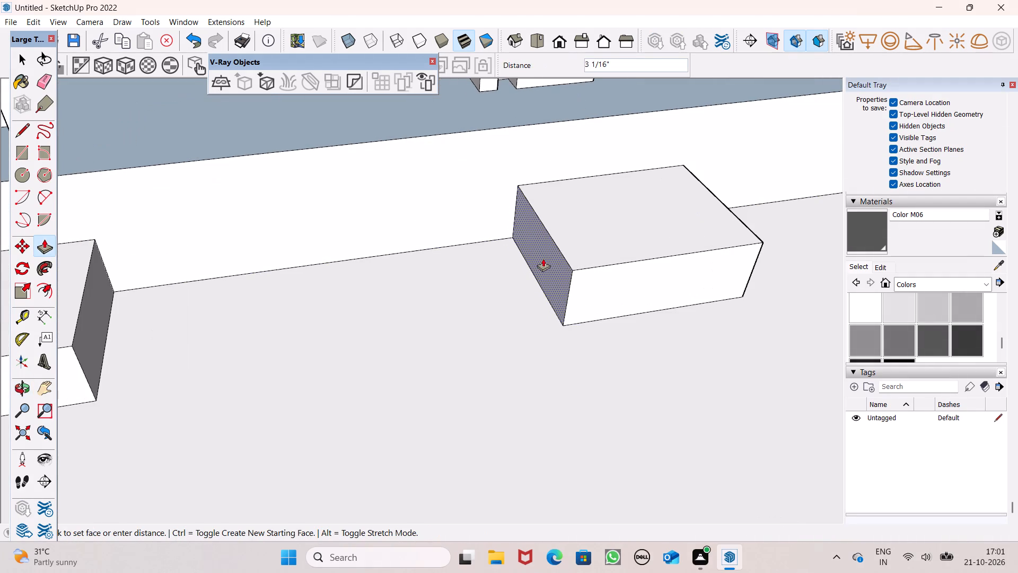
left_click_drag(543, 258, 546, 258)
Push the left block's right side face inward by about another 1' 4".
scroll(500, 202, "down", 5)
scroll(541, 245, "down", 2)
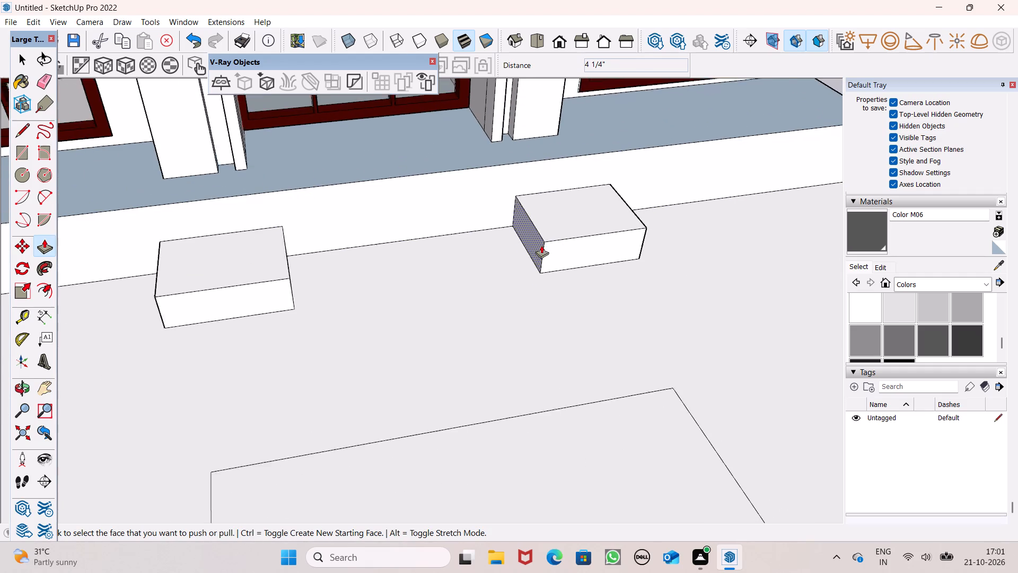
middle_click_drag(551, 263, 429, 236)
scroll(311, 221, "up", 4)
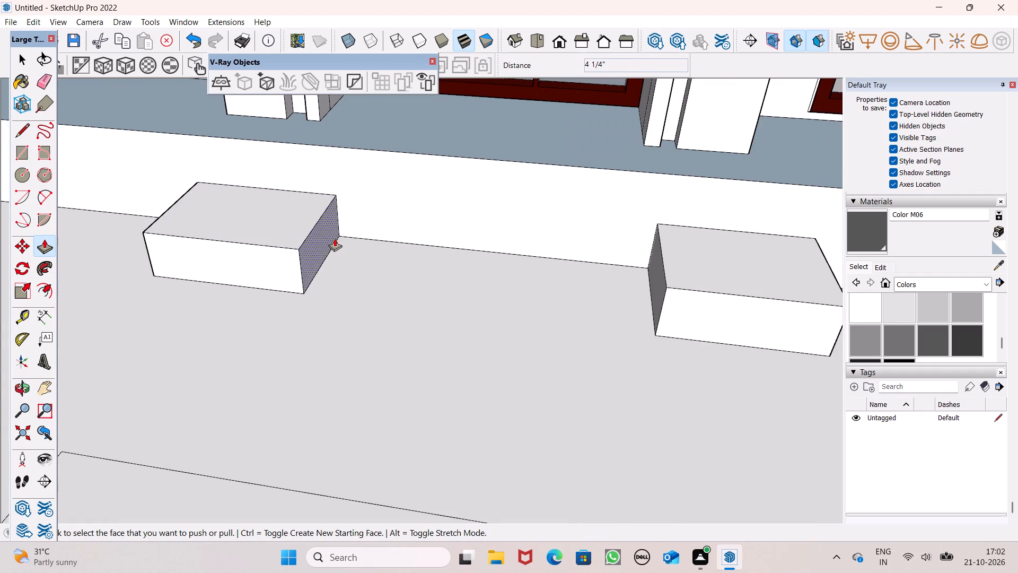
left_click_drag(327, 243, 296, 226)
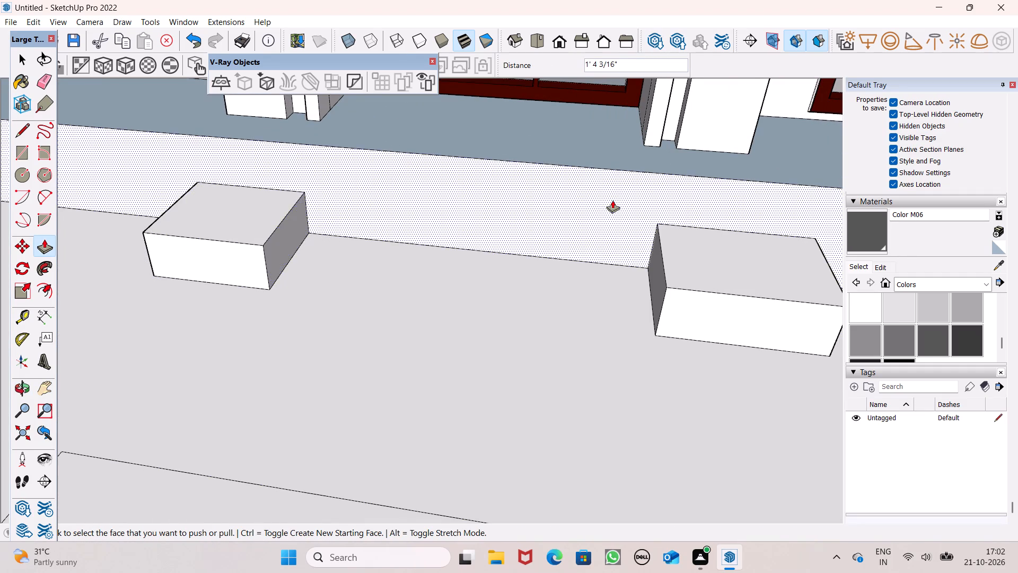
Pull a new 4" thick cap layer up from the left block's top face, keeping the edge below it.
scroll(614, 201, "down", 6)
middle_click_drag(605, 233, 613, 192)
scroll(600, 256, "down", 1)
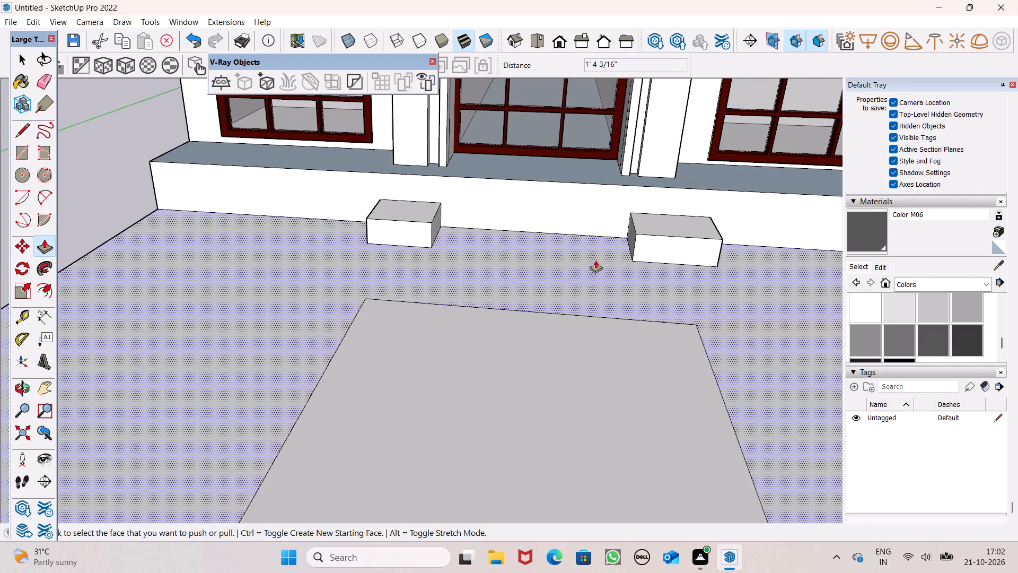
middle_click_drag(428, 237, 461, 281)
scroll(430, 232, "up", 3)
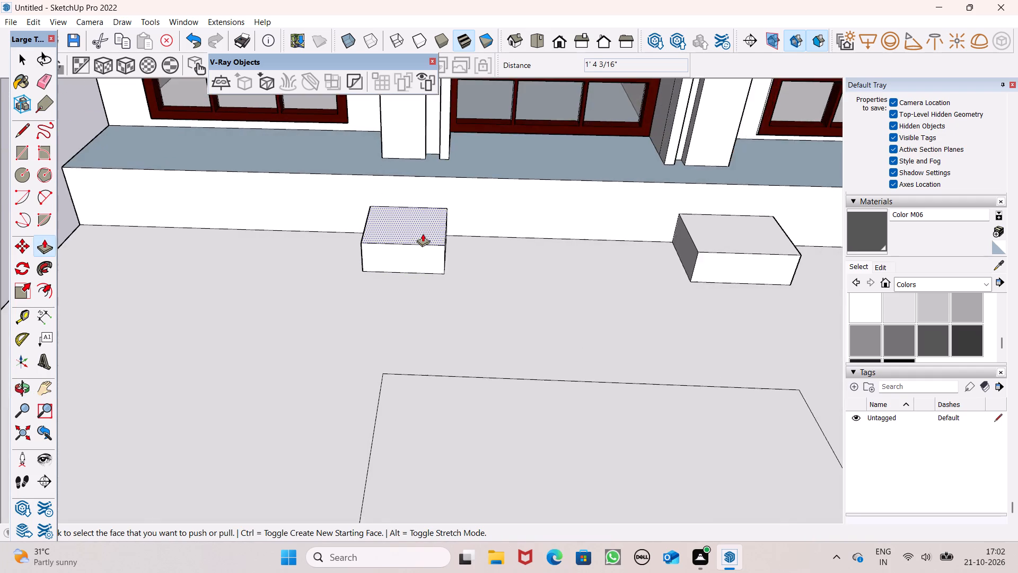
scroll(423, 233, "up", 2)
scroll(389, 234, "down", 1)
middle_click_drag(393, 247, 398, 255)
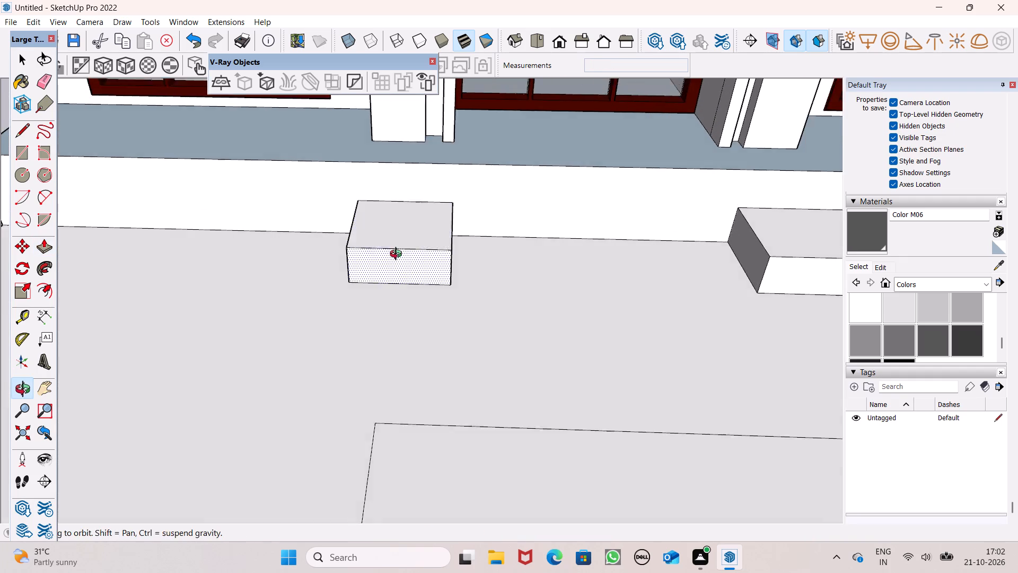
middle_click_drag(398, 255, 415, 278)
scroll(348, 254, "up", 5)
left_click_drag(380, 254, 379, 248)
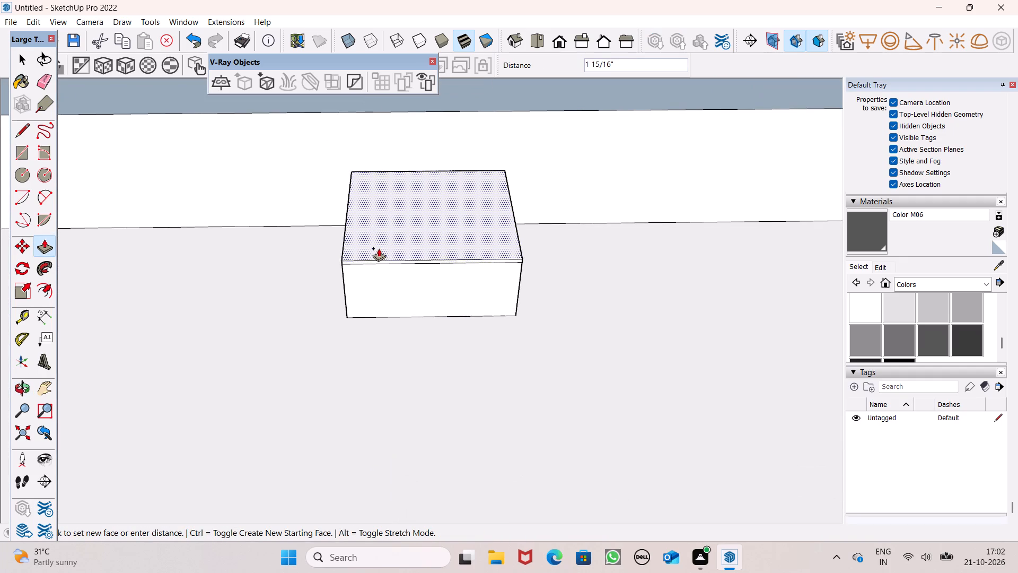
left_click_drag(379, 248, 379, 245)
key("4")
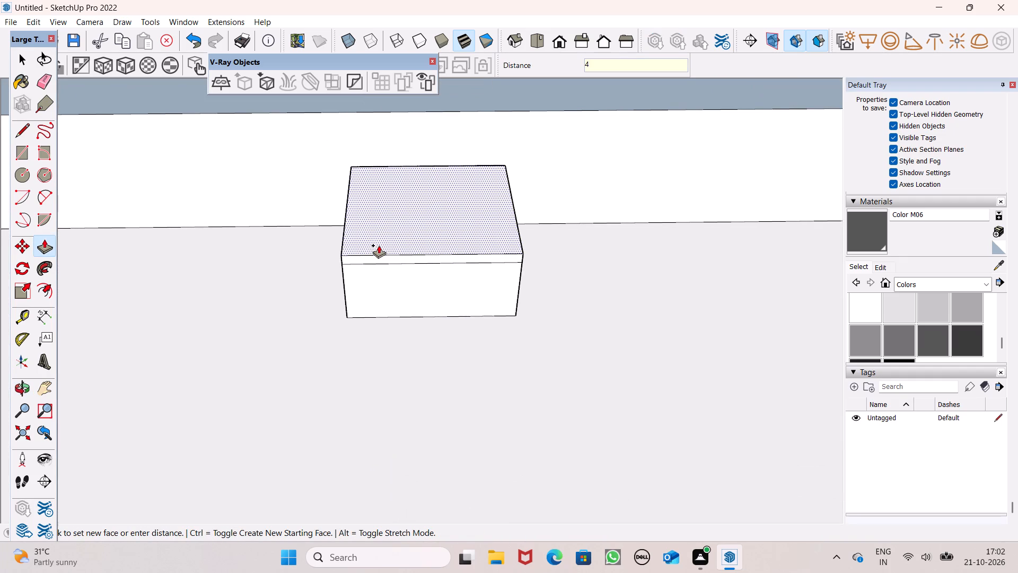
left_click_drag(379, 245, 381, 244)
key("shift+quotedbl")
key("Return")
Pull the left side face of the left block's cap outward about 1 13/16" as an overhang.
scroll(379, 255, "down", 1)
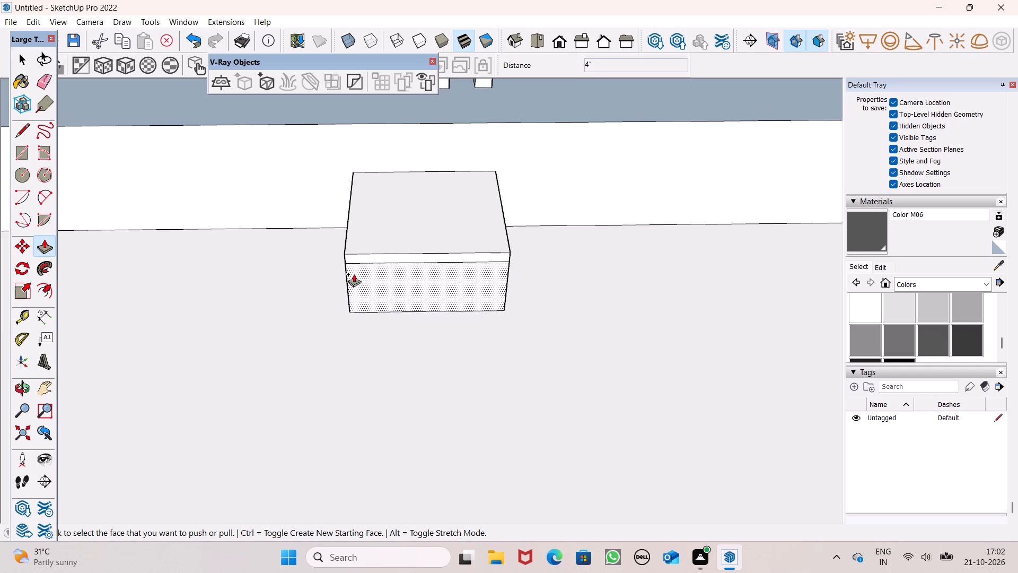
middle_click_drag(315, 276, 409, 237)
scroll(350, 244, "up", 3)
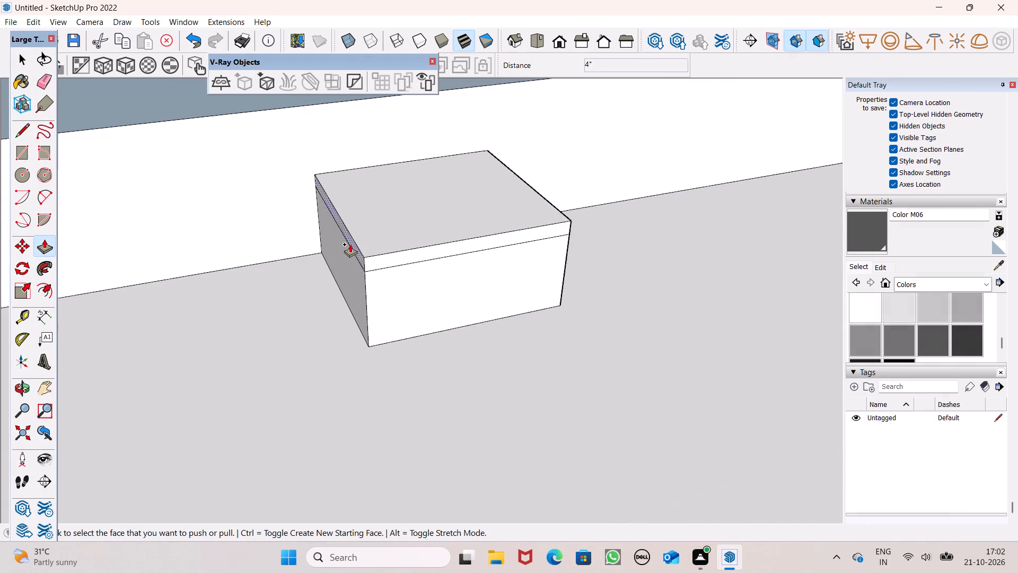
scroll(350, 244, "up", 2)
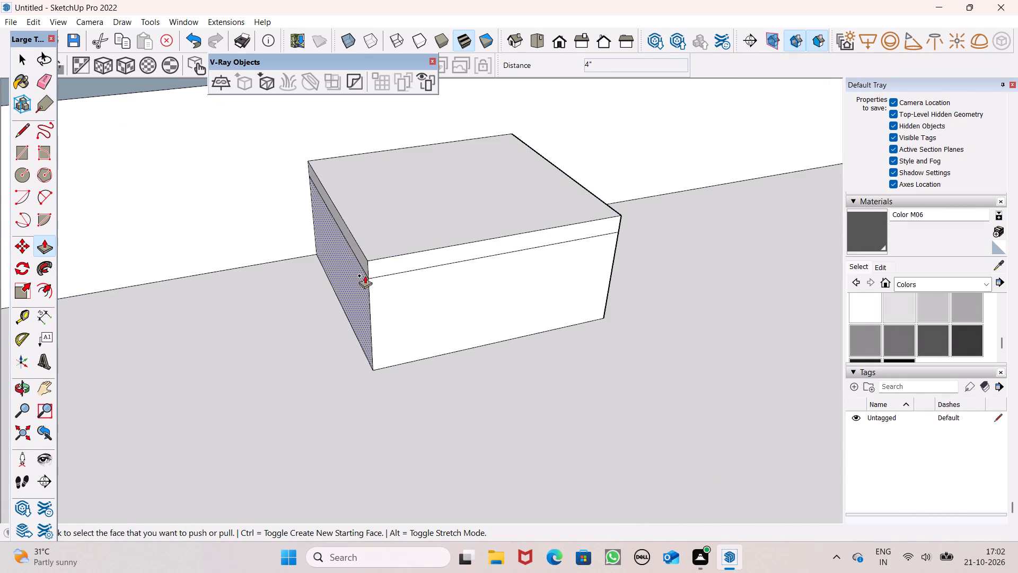
middle_click_drag(365, 276, 378, 272)
scroll(368, 267, "up", 5)
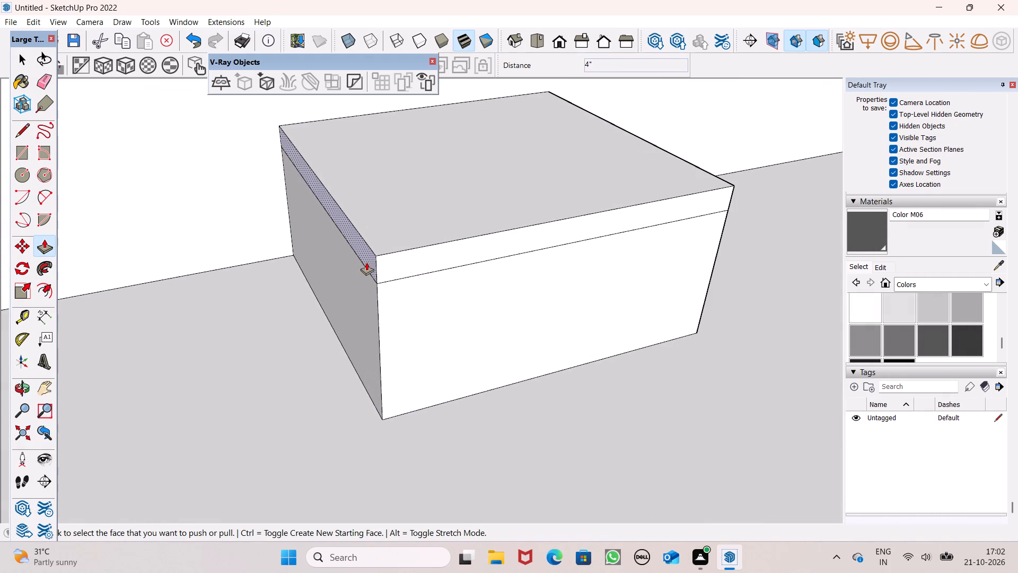
left_click_drag(366, 263, 353, 273)
scroll(416, 295, "down", 2)
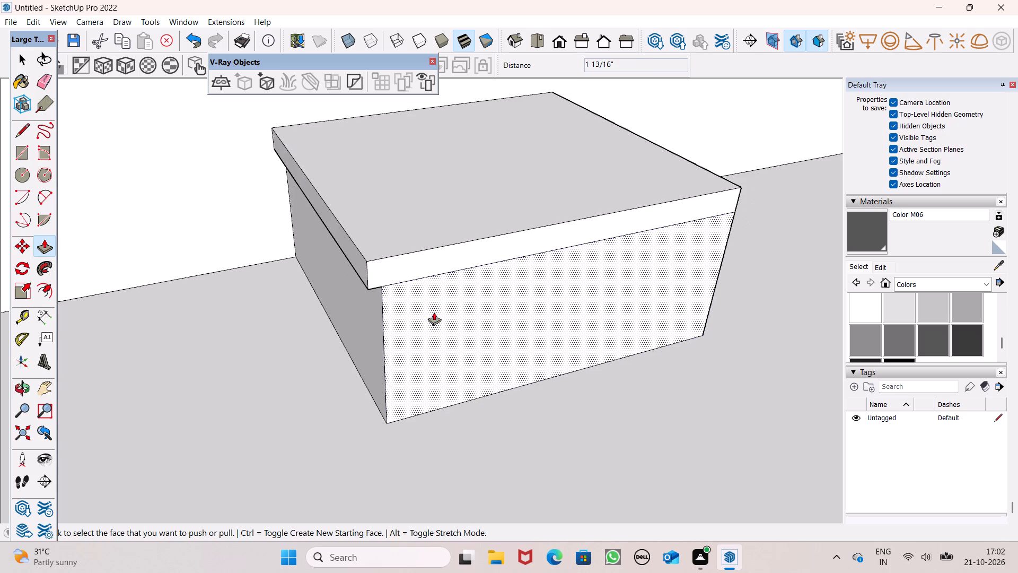
Pull the front face of the left block's cap outward about 4 13/16" as an overhang.
middle_click_drag(434, 312, 405, 206)
left_click_drag(403, 206, 409, 211)
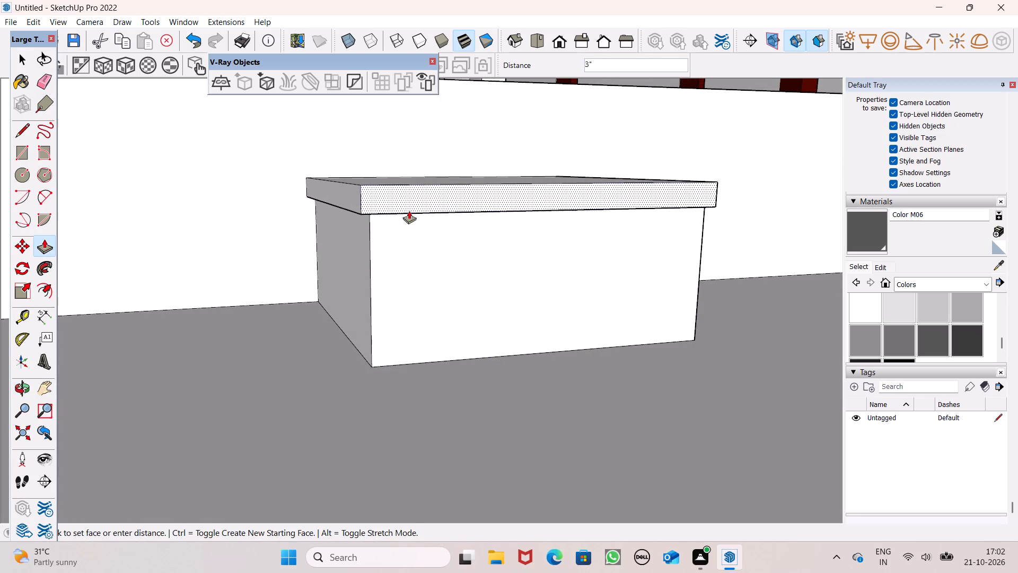
left_click_drag(409, 211, 411, 213)
Pull the right side face of the left block's cap outward about 5 11/16".
middle_click_drag(450, 253, 353, 183)
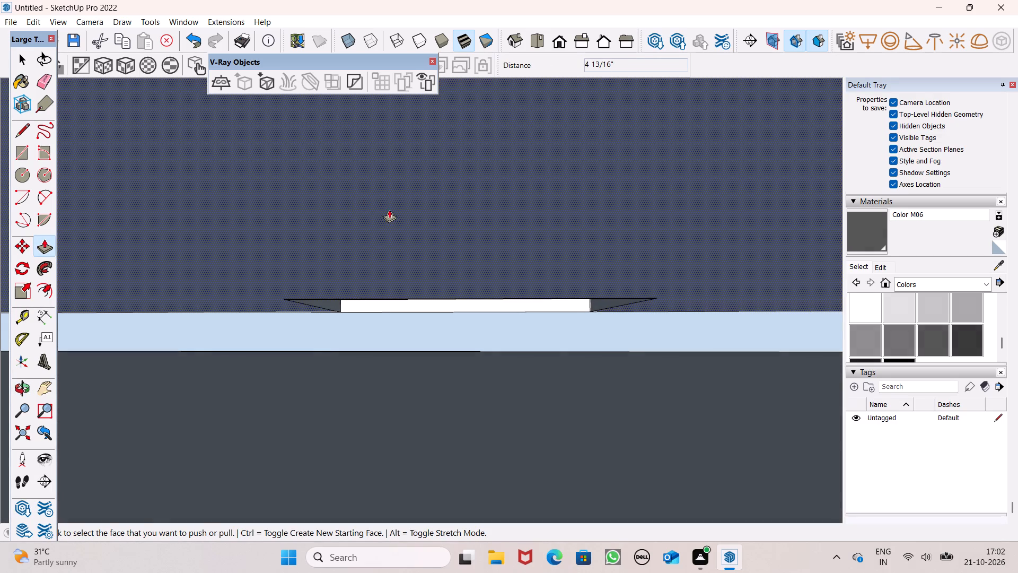
middle_click_drag(425, 257, 541, 366)
scroll(477, 247, "down", 3)
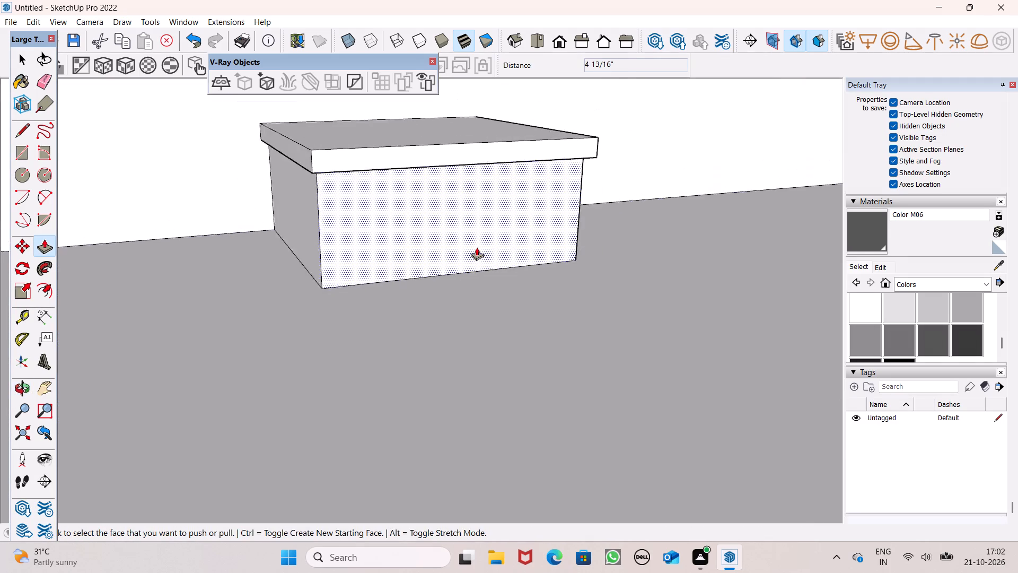
scroll(477, 247, "down", 3)
middle_click_drag(478, 295, 170, 344)
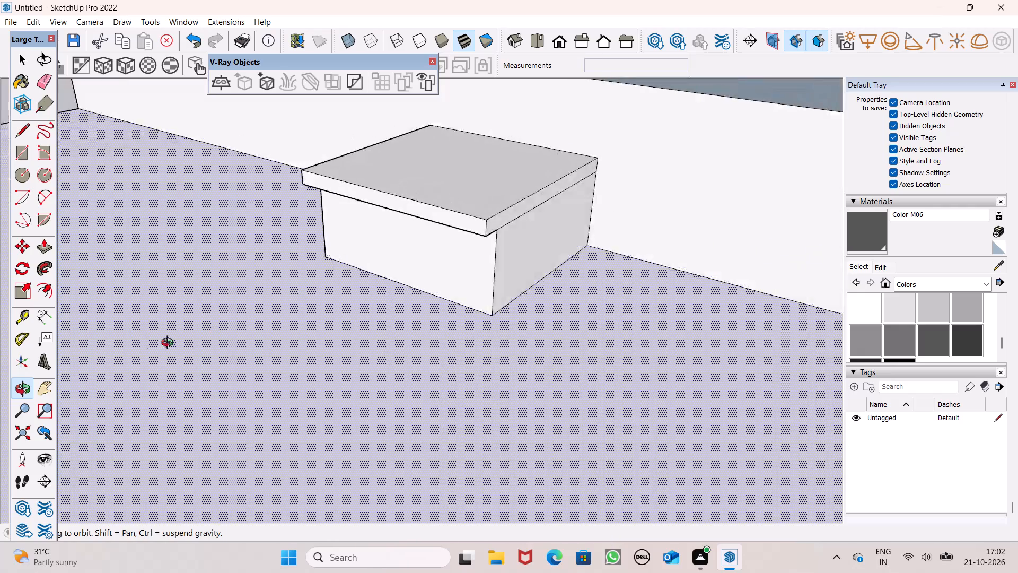
middle_click_drag(170, 344, 119, 340)
scroll(508, 270, "up", 4)
left_click_drag(451, 196, 474, 214)
Erase the leftover seam edges on the underside of the left block's cap overhang at both front corners.
scroll(478, 300, "down", 1)
middle_click_drag(445, 310, 477, 195)
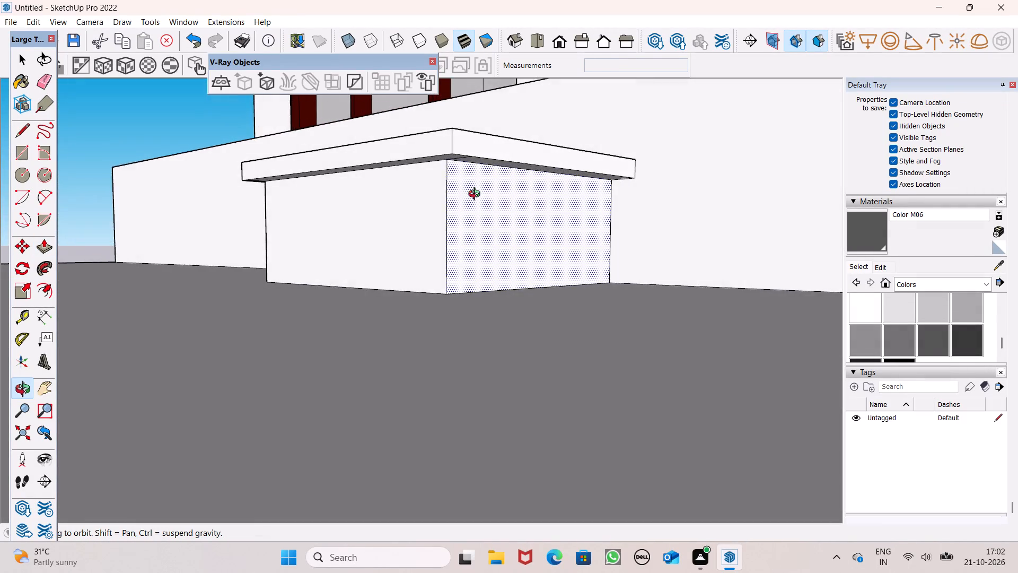
middle_click_drag(477, 195, 475, 184)
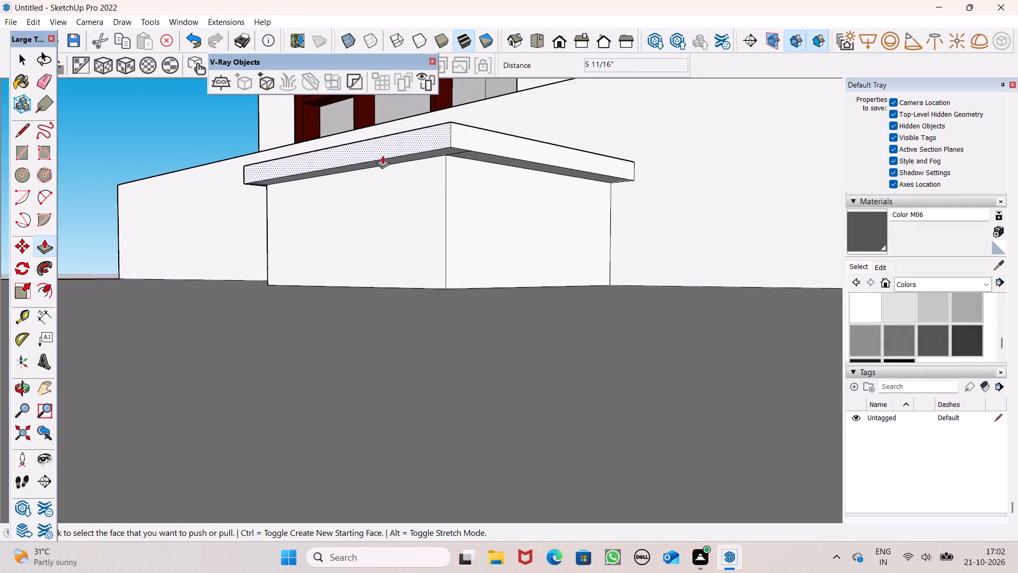
scroll(380, 152, "up", 3)
left_click(40, 86)
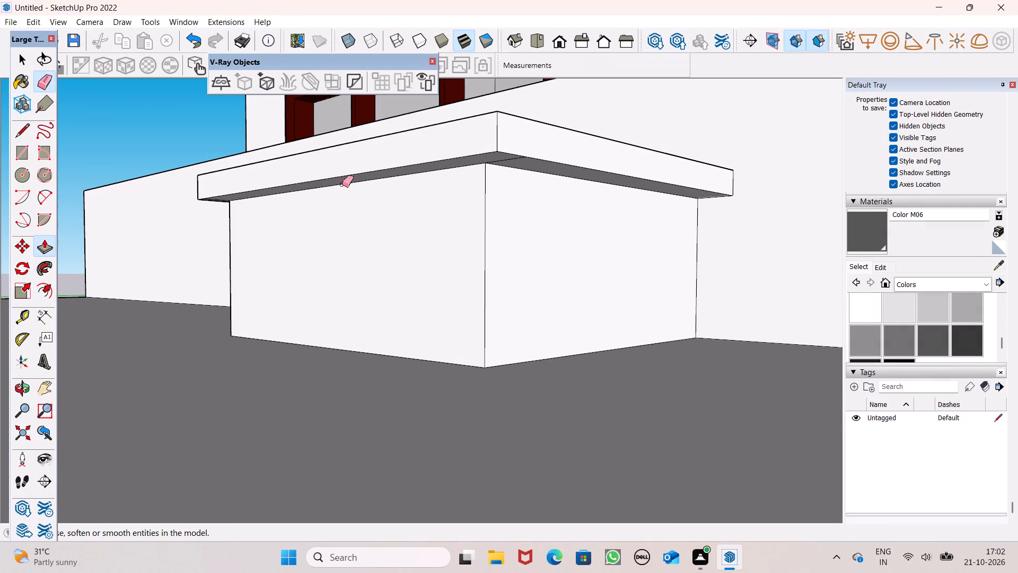
scroll(504, 217, "up", 5)
left_click_drag(482, 135, 501, 135)
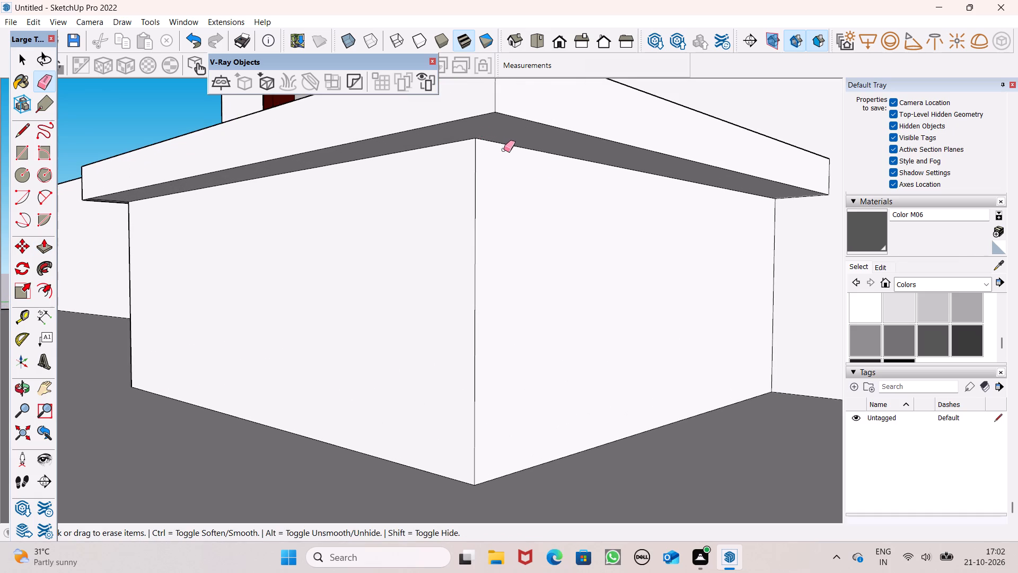
scroll(503, 154, "down", 5)
middle_click_drag(310, 184, 467, 187)
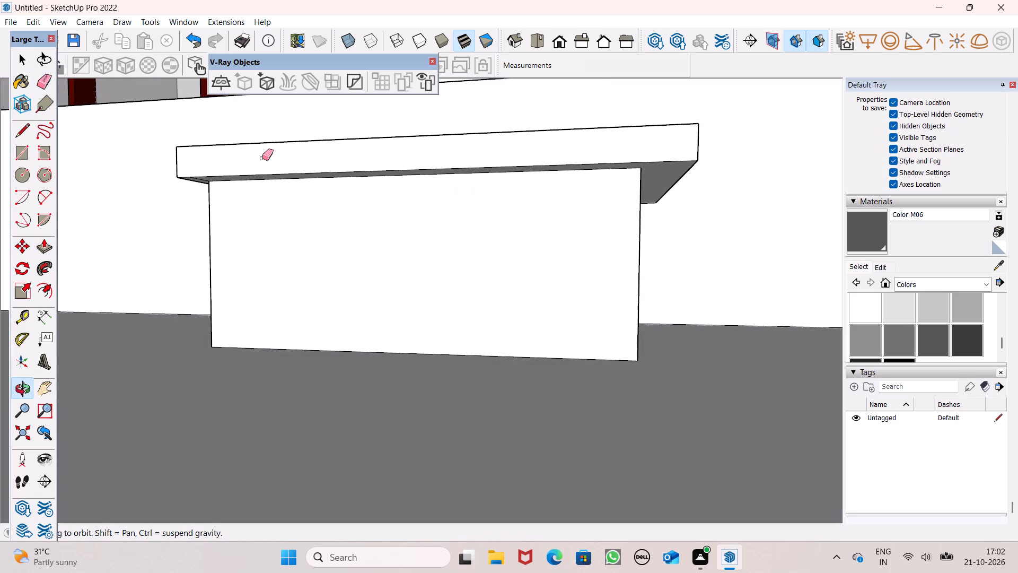
scroll(195, 174, "up", 6)
middle_click_drag(203, 199, 229, 177)
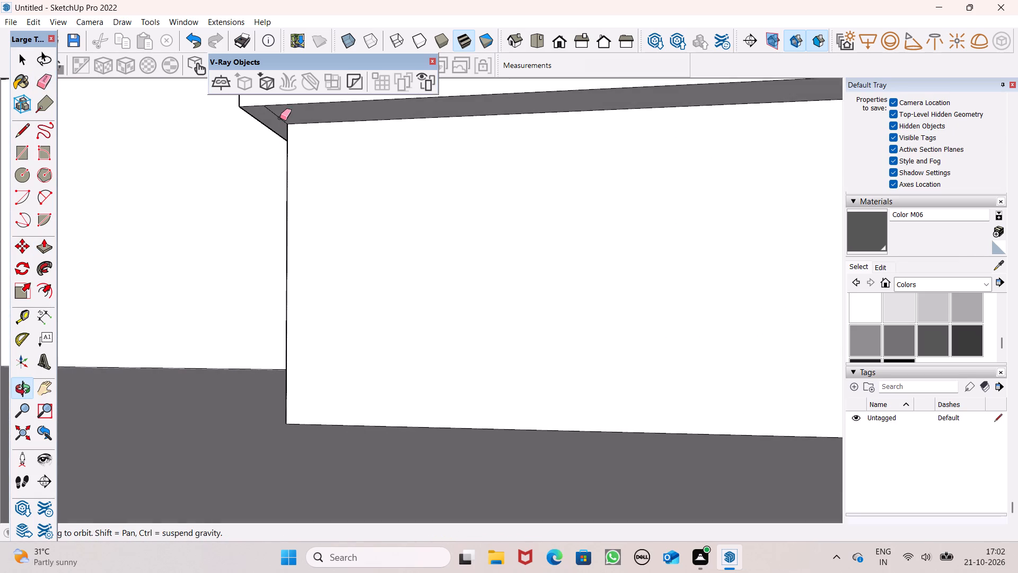
left_click(284, 113)
Pull the underside of the left block's cap overhang down about 1 1/2" to thicken the cap.
scroll(286, 181, "down", 1)
middle_click_drag(374, 222, 305, 224)
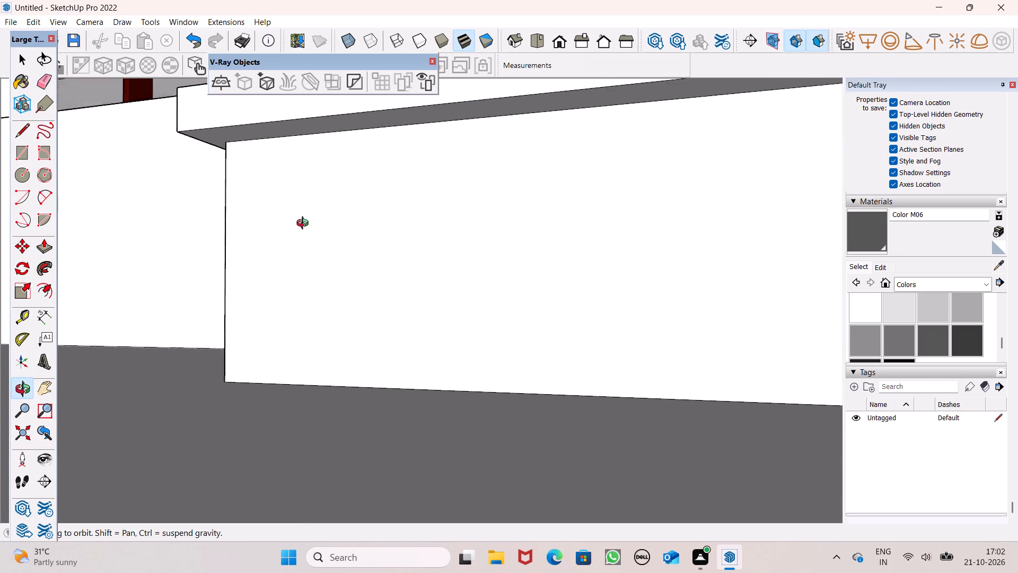
middle_click_drag(305, 224, 221, 245)
scroll(394, 237, "down", 4)
middle_click_drag(466, 267, 425, 255)
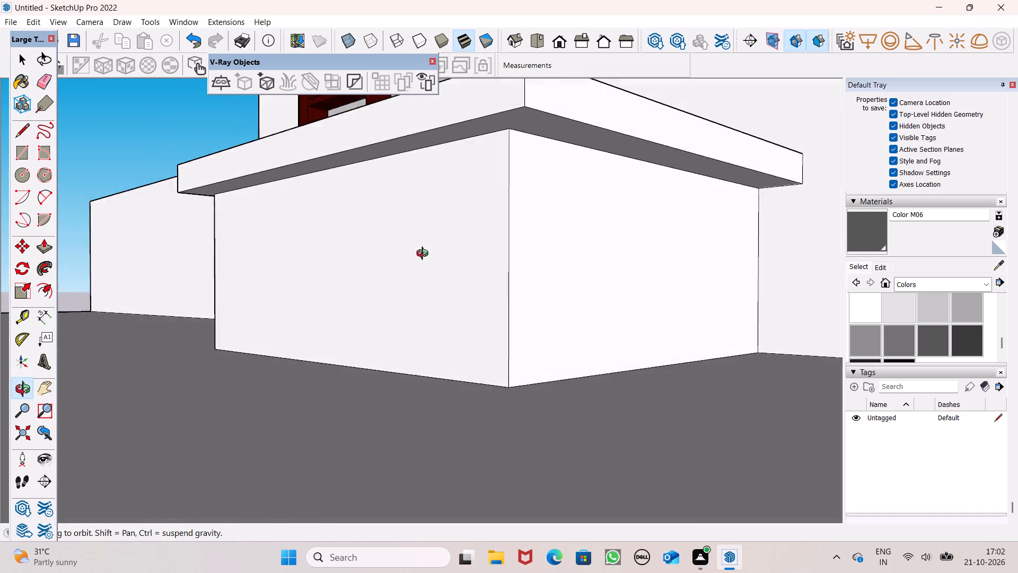
middle_click_drag(425, 255, 373, 254)
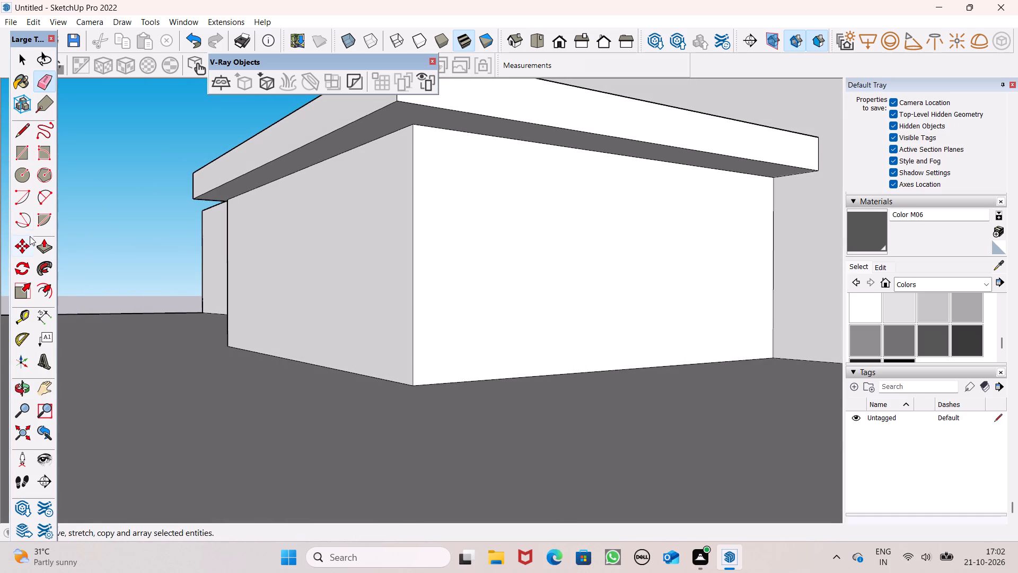
left_click(51, 248)
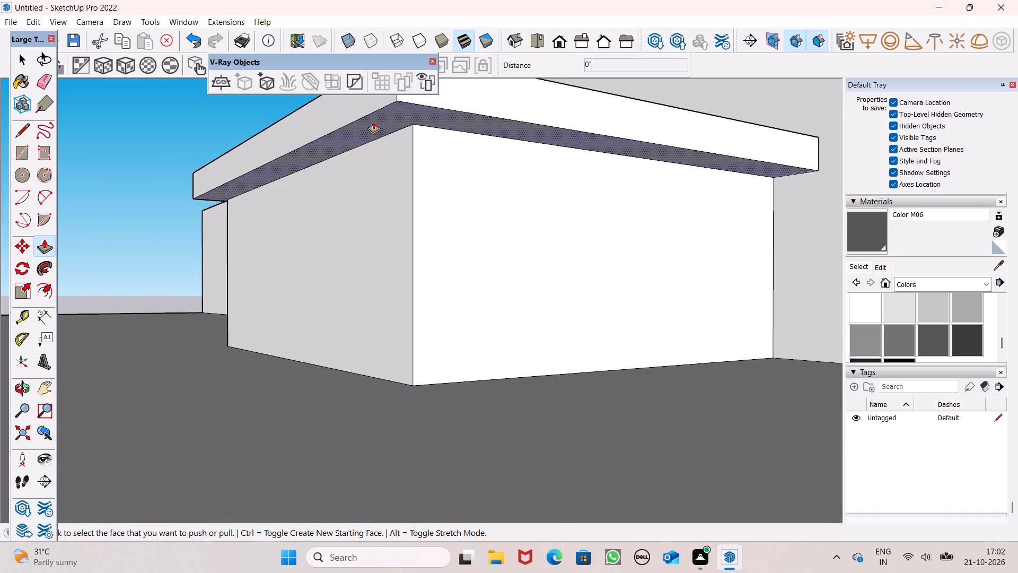
left_click_drag(387, 127, 386, 141)
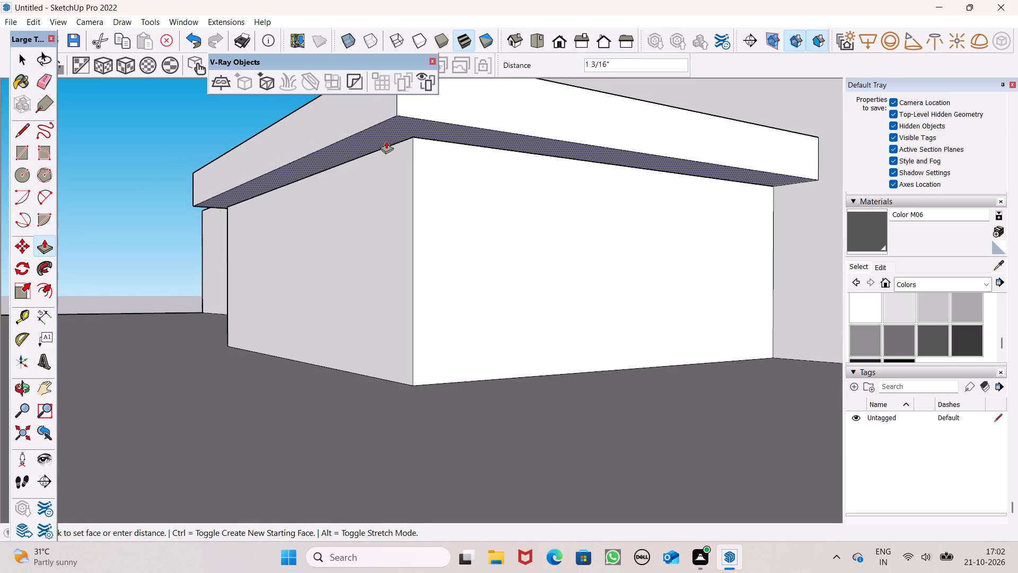
left_click_drag(386, 141, 386, 144)
Pull a new 4" thick cap layer up from the right block's top face, keeping the edge below it.
scroll(421, 140, "down", 6)
middle_click_drag(420, 167, 536, 258)
scroll(427, 118, "down", 7)
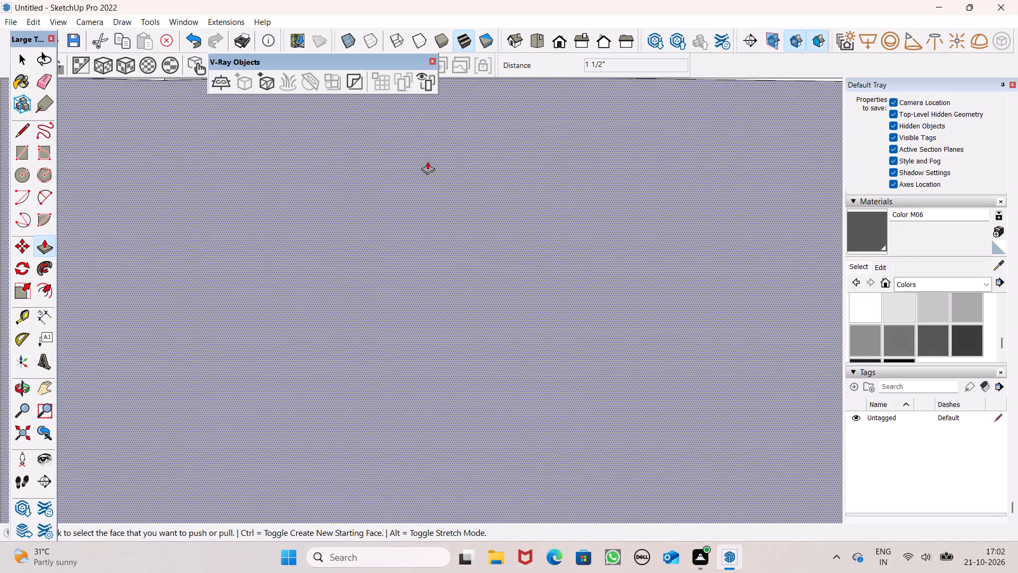
scroll(430, 214, "down", 7)
scroll(428, 403, "down", 7)
scroll(411, 364, "down", 16)
scroll(372, 362, "down", 5)
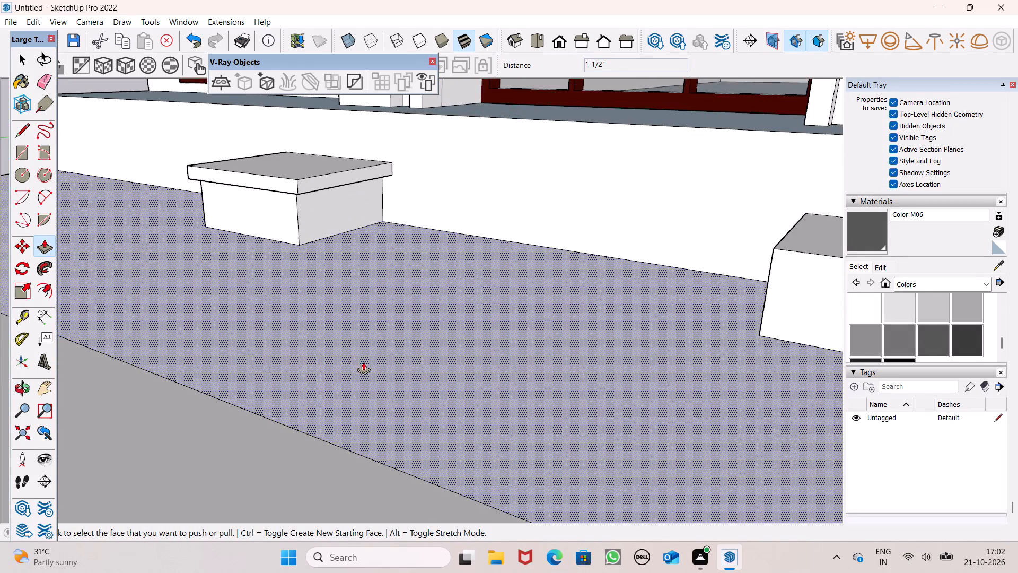
scroll(366, 346, "down", 5)
scroll(623, 348, "up", 5)
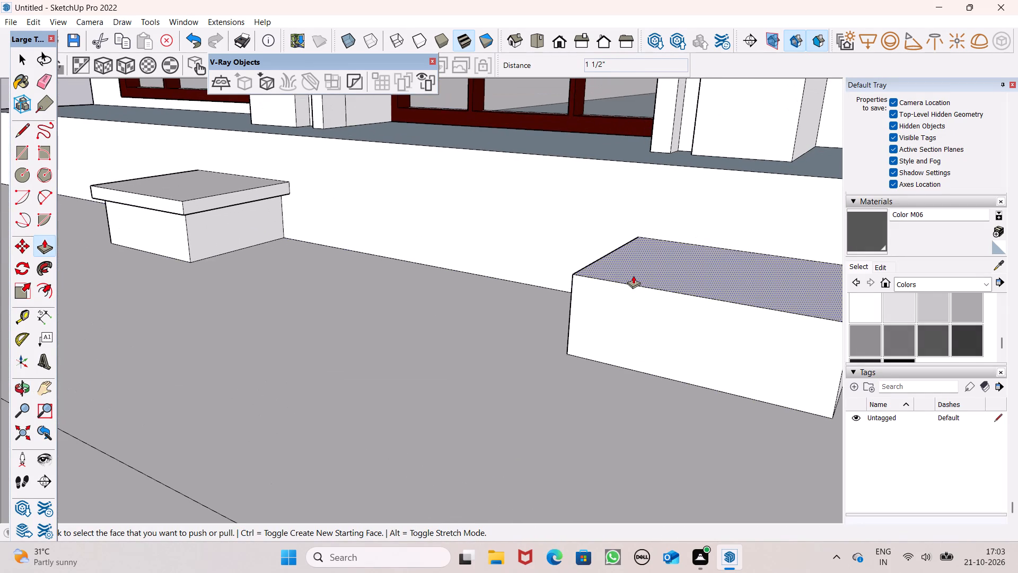
left_click_drag(633, 275, 631, 254)
key("4")
key("shift+quotedbl")
key("Return")
Pull the left side face of the right block's cap outward about 2" as an overhang.
middle_click_drag(581, 309, 775, 268)
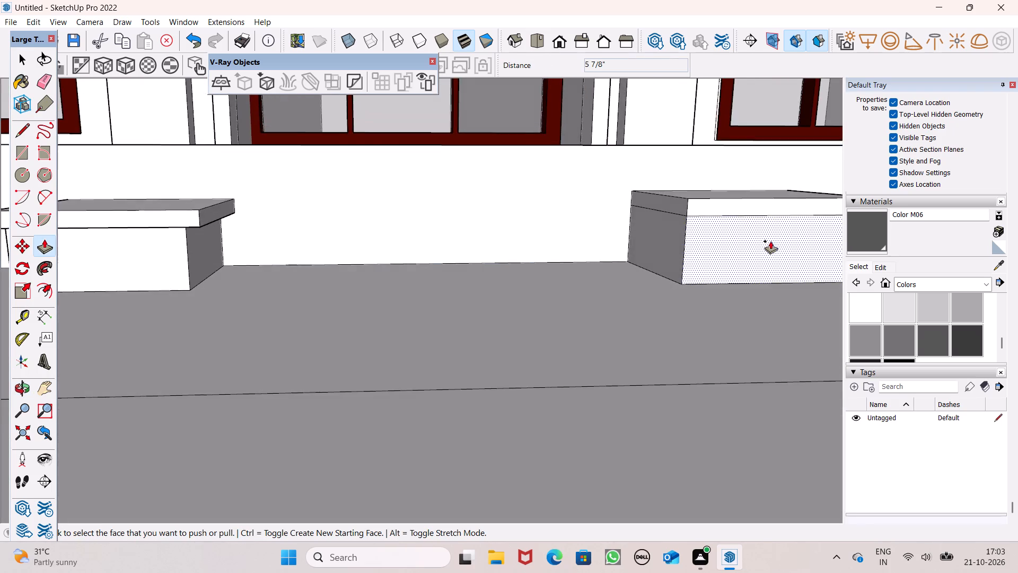
scroll(760, 233, "up", 8)
middle_click_drag(654, 173, 767, 213)
left_click_drag(660, 198, 653, 202)
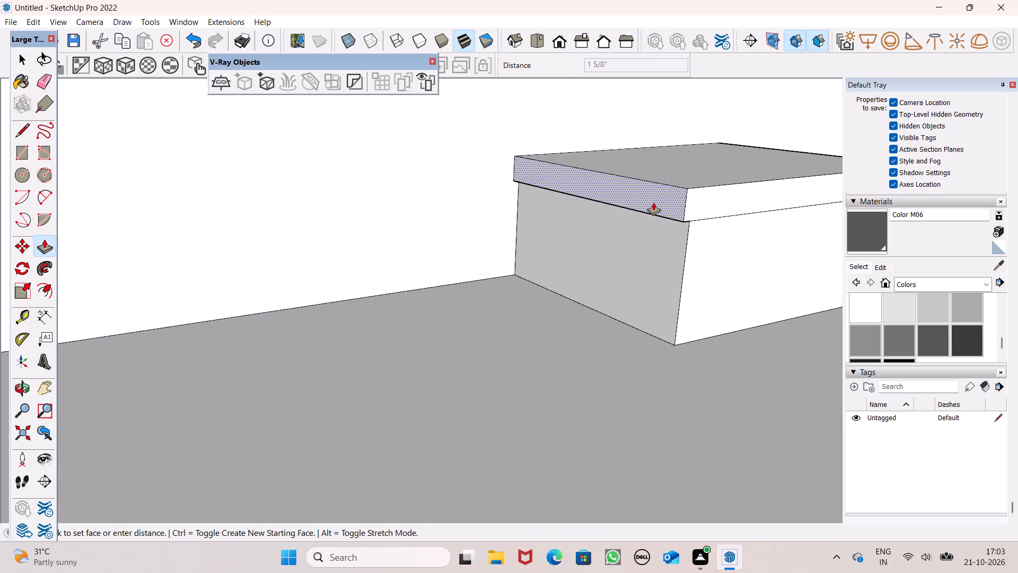
left_click_drag(653, 202, 652, 203)
left_click(652, 203)
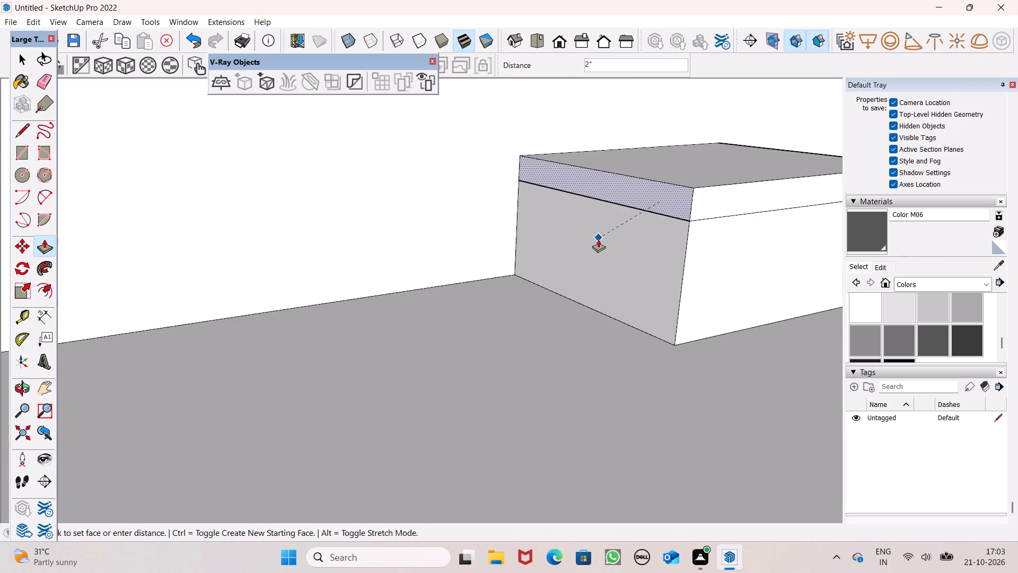
key("space")
middle_click_drag(675, 224, 648, 203)
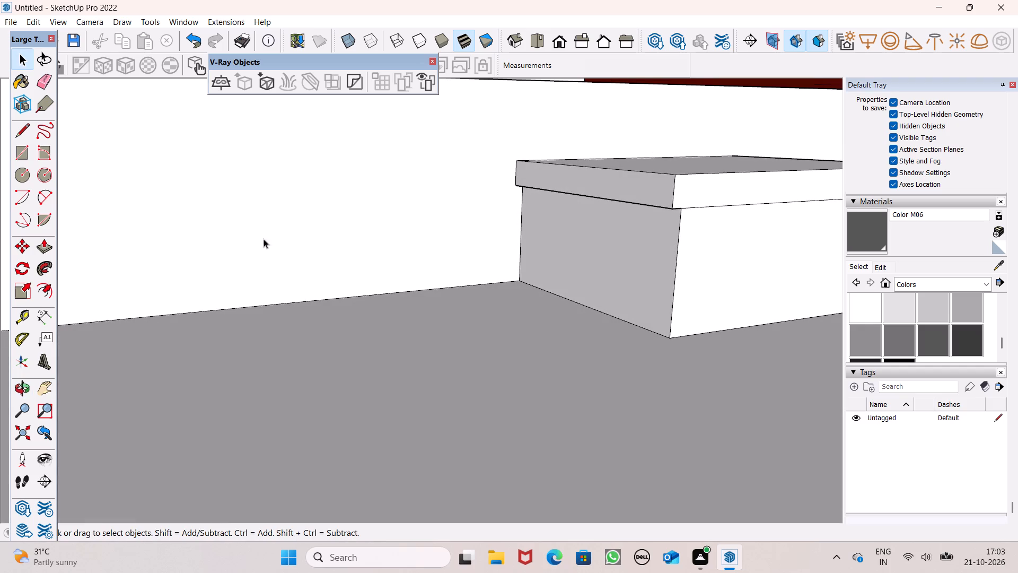
Pull the left side face of the right block's cap outward by about another 13/16".
left_click(48, 248)
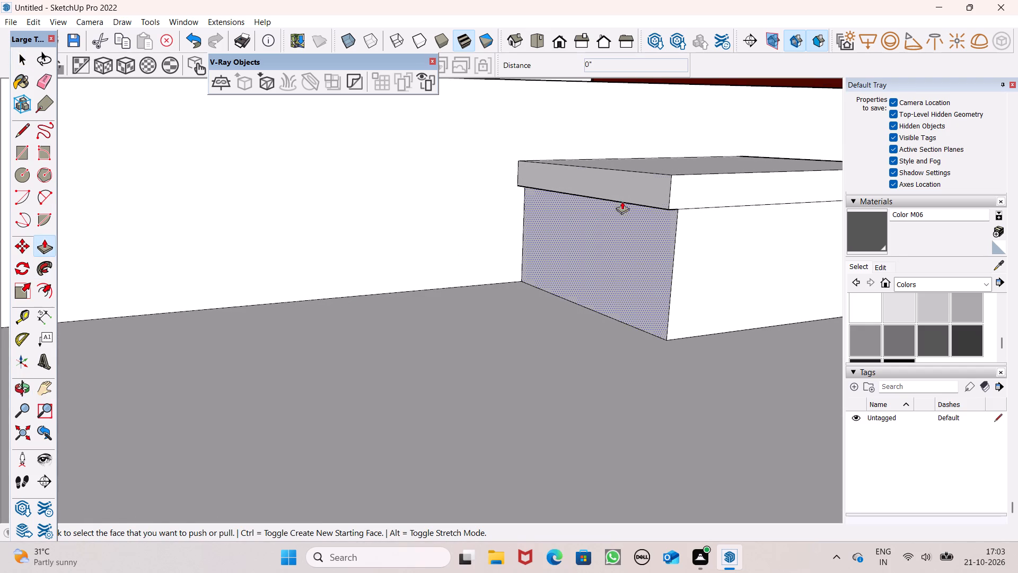
left_click(647, 189)
scroll(534, 210, "down", 4)
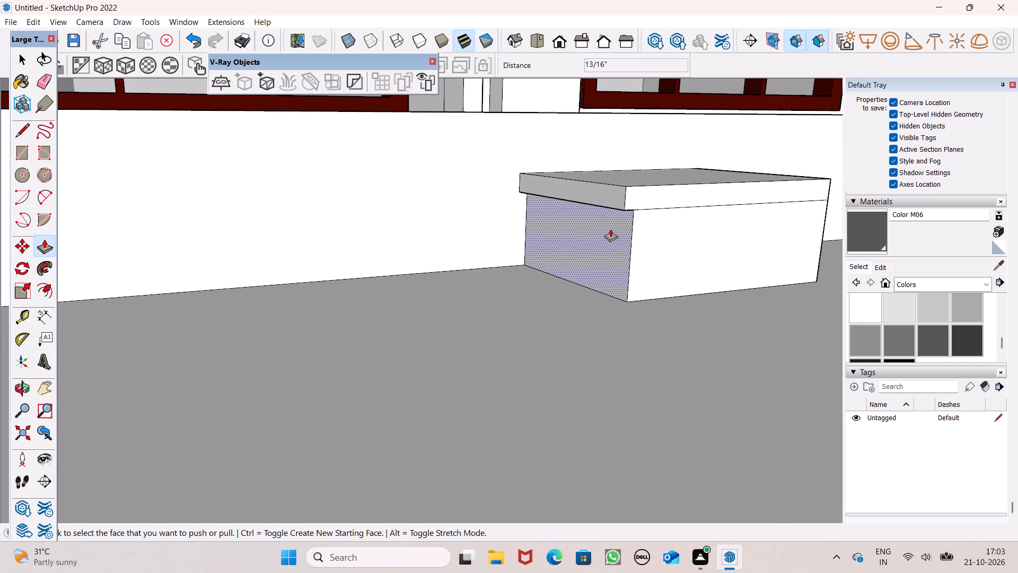
Pull the front face of the right block's cap outward as an overhang.
middle_click_drag(613, 230, 376, 200)
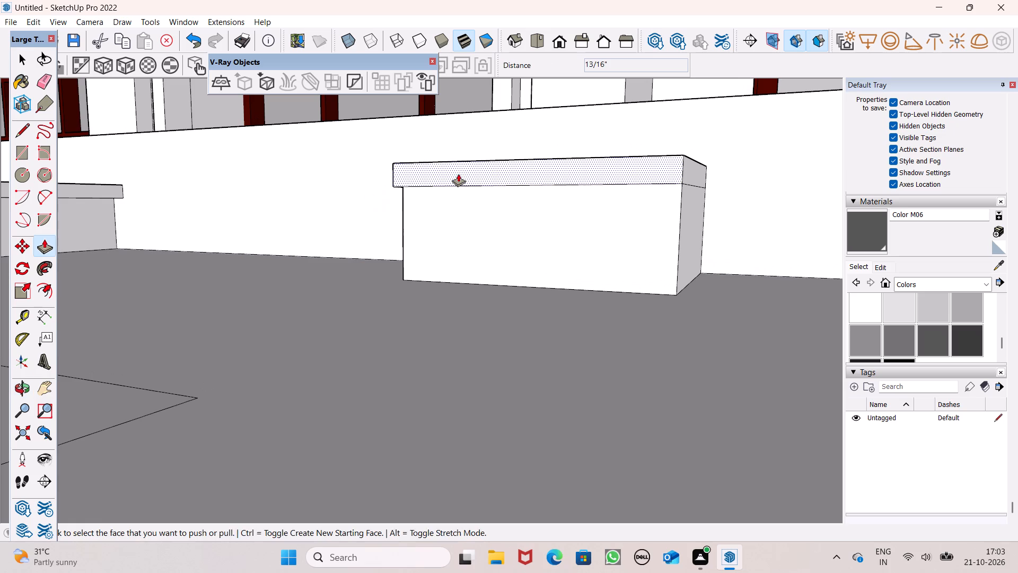
left_click_drag(459, 173, 438, 177)
Pull the right side face of the right block's cap outward as an overhang.
middle_click_drag(513, 209, 487, 181)
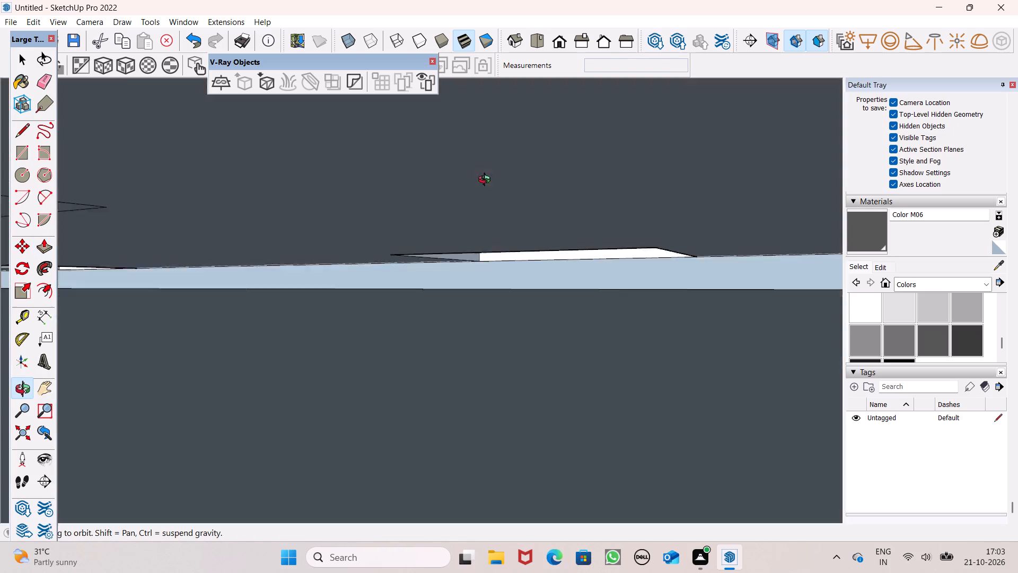
middle_click_drag(487, 181, 346, 211)
left_click_drag(405, 160, 414, 166)
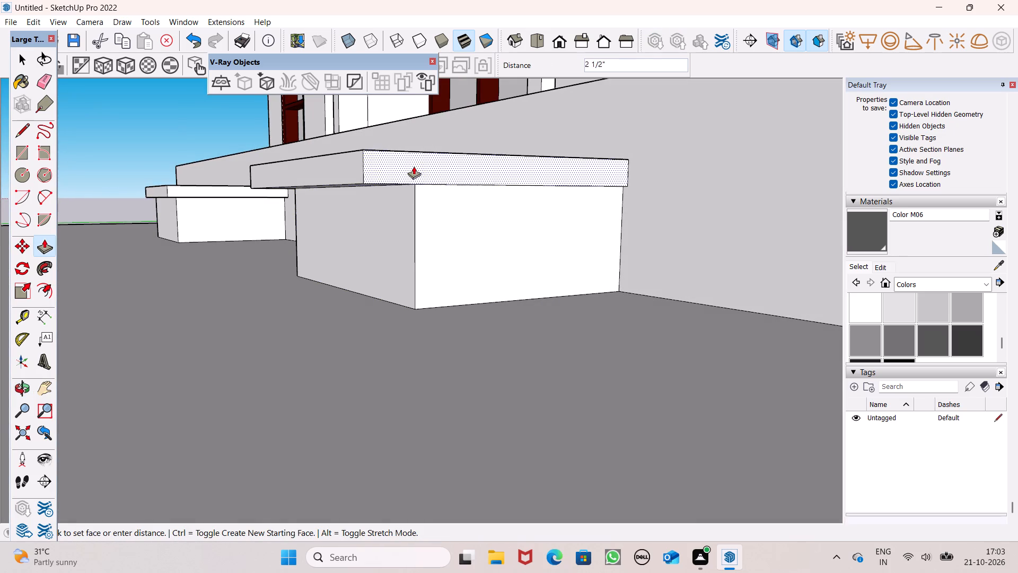
left_click_drag(414, 166, 428, 175)
Pull the front face of the right block's cap outward by about another 3 7/16".
middle_click_drag(416, 203, 464, 163)
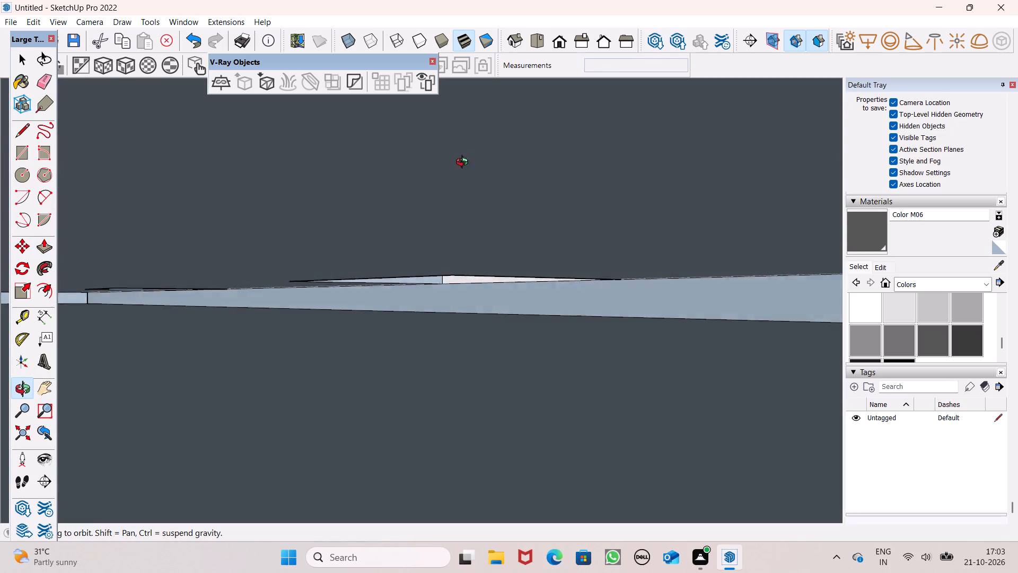
middle_click_drag(464, 163, 489, 197)
scroll(326, 187, "down", 4)
middle_click_drag(325, 210, 449, 239)
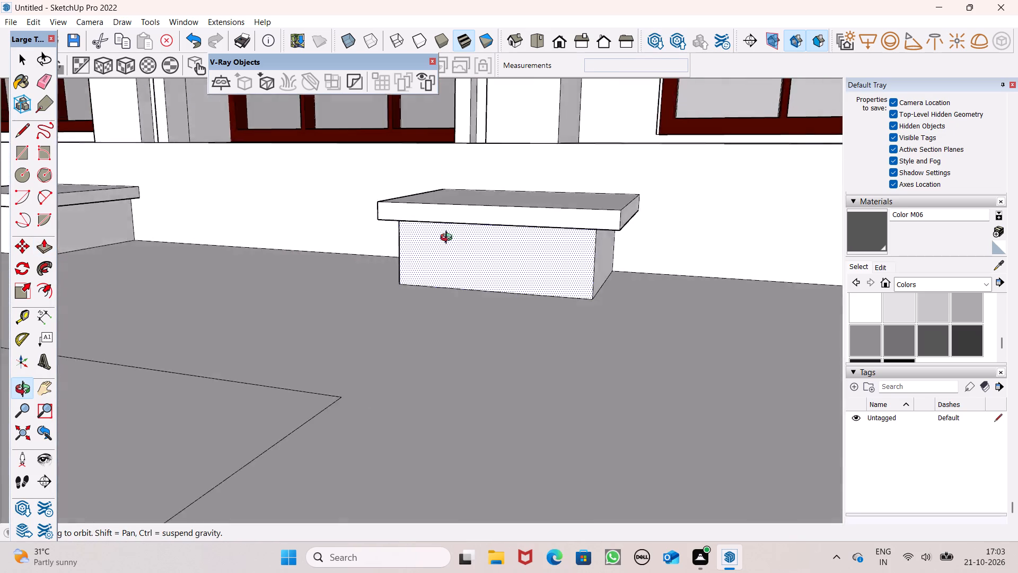
middle_click_drag(449, 239, 686, 216)
scroll(651, 198, "up", 8)
scroll(603, 187, "up", 3)
middle_click_drag(588, 210, 558, 184)
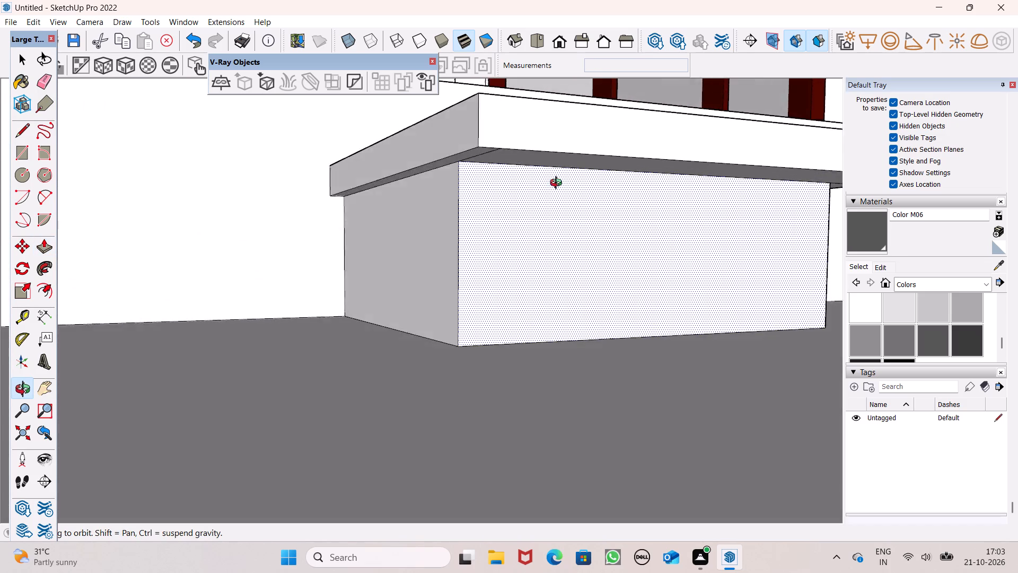
middle_click_drag(558, 184, 530, 178)
left_click_drag(519, 131, 514, 145)
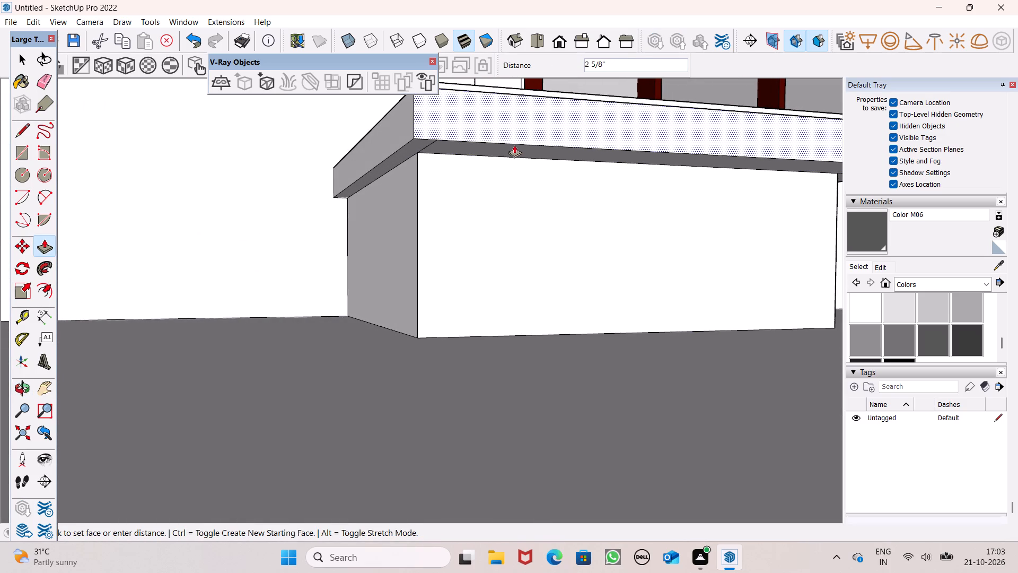
left_click_drag(514, 145, 512, 147)
middle_click_drag(542, 196, 474, 167)
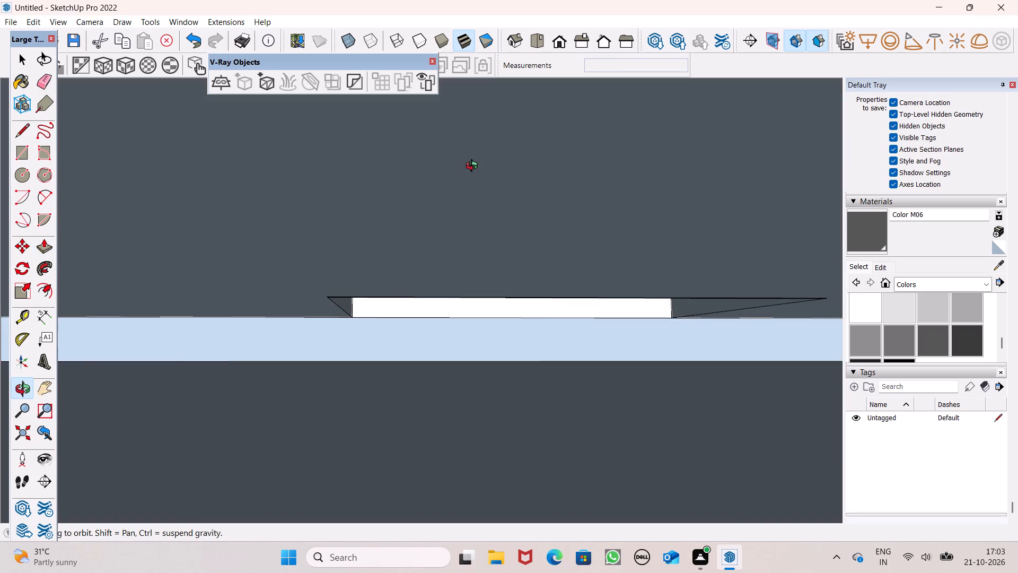
middle_click_drag(474, 167, 457, 195)
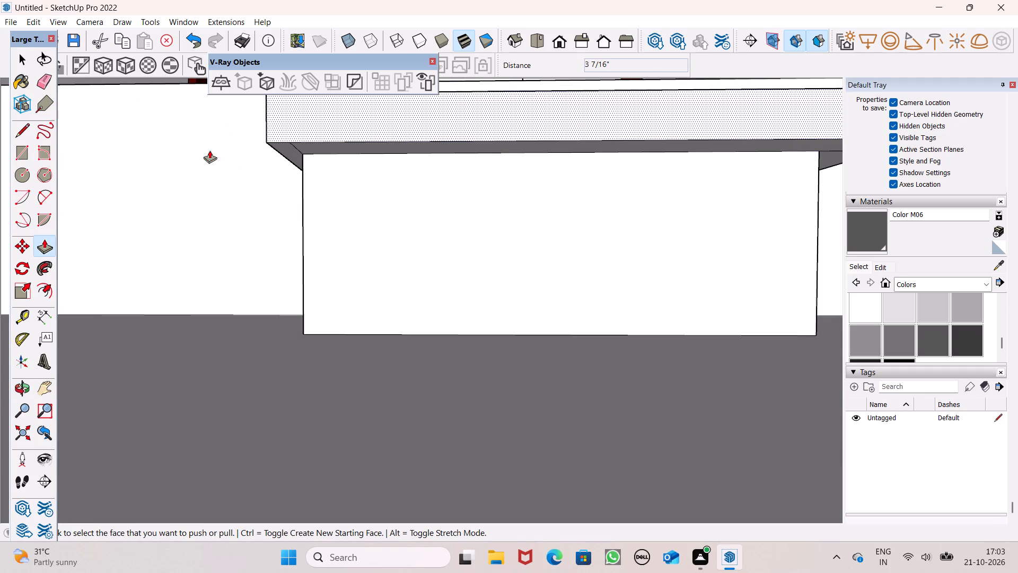
scroll(320, 210, "down", 3)
middle_click_drag(435, 262, 342, 259)
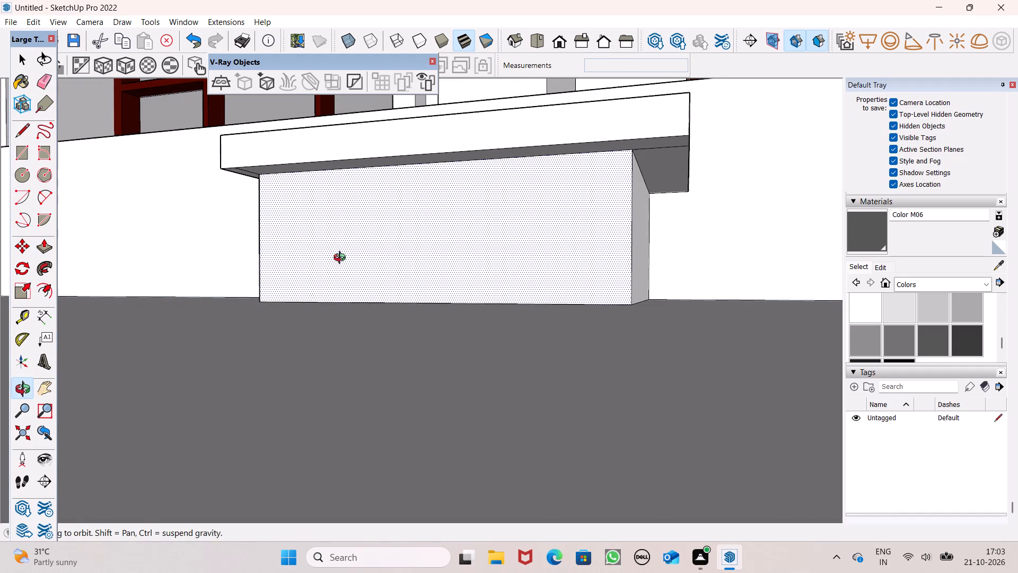
middle_click_drag(342, 259, 341, 259)
middle_click_drag(654, 196, 602, 225)
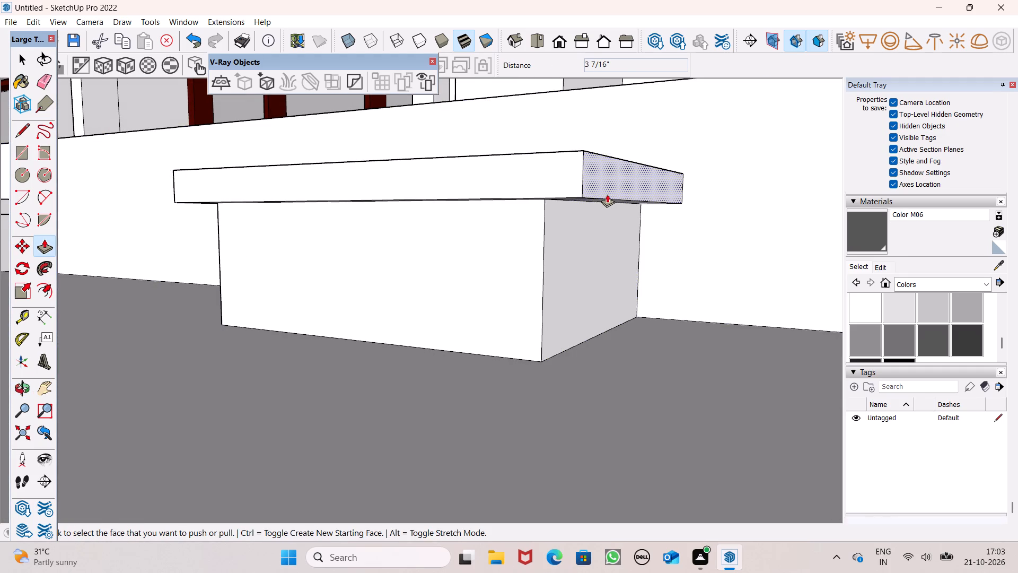
Push the right side face of the right block's cap inward by about 2".
left_click_drag(607, 194, 593, 194)
Erase the leftover seam on the underside of the right block's cap at its front left corner.
middle_click_drag(519, 236, 551, 222)
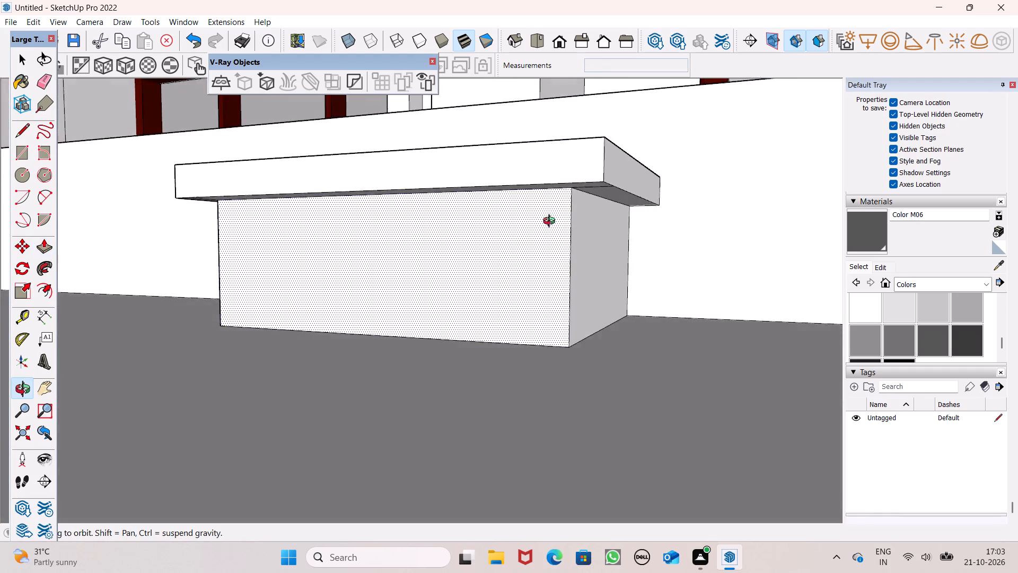
middle_click_drag(551, 222, 605, 195)
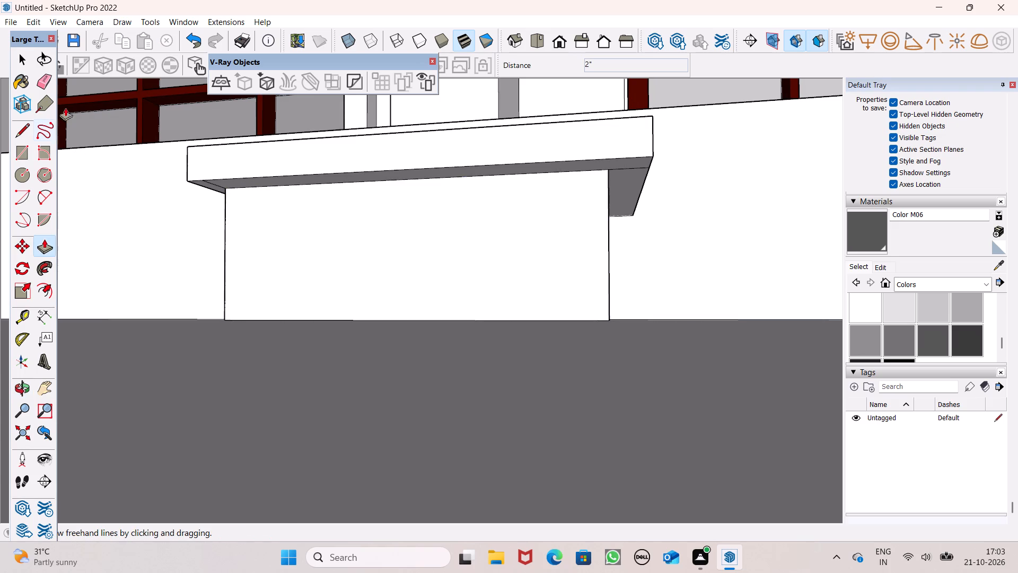
left_click(49, 82)
scroll(214, 218, "up", 3)
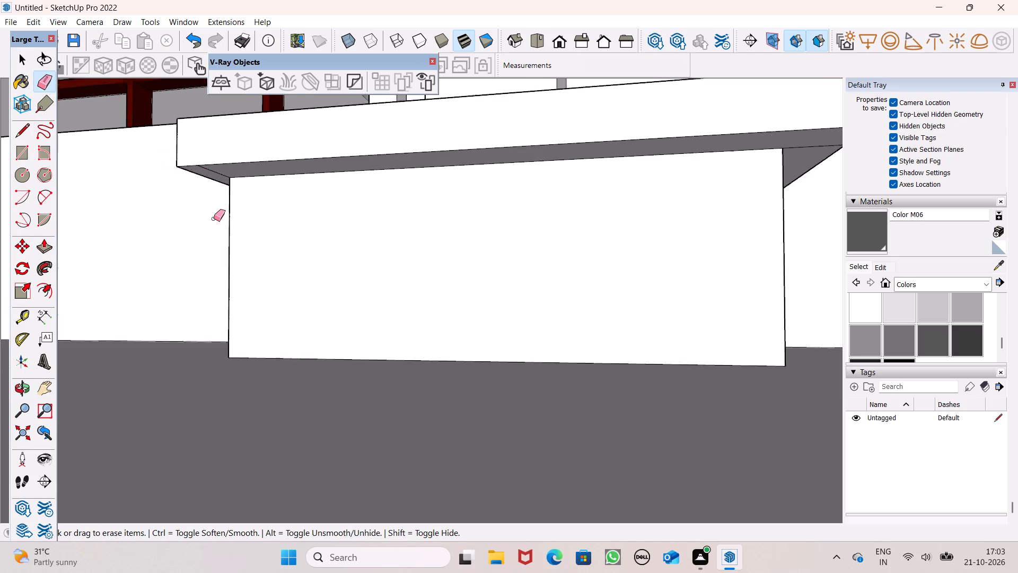
scroll(214, 219, "up", 3)
scroll(218, 187, "down", 2)
middle_click_drag(243, 207, 267, 198)
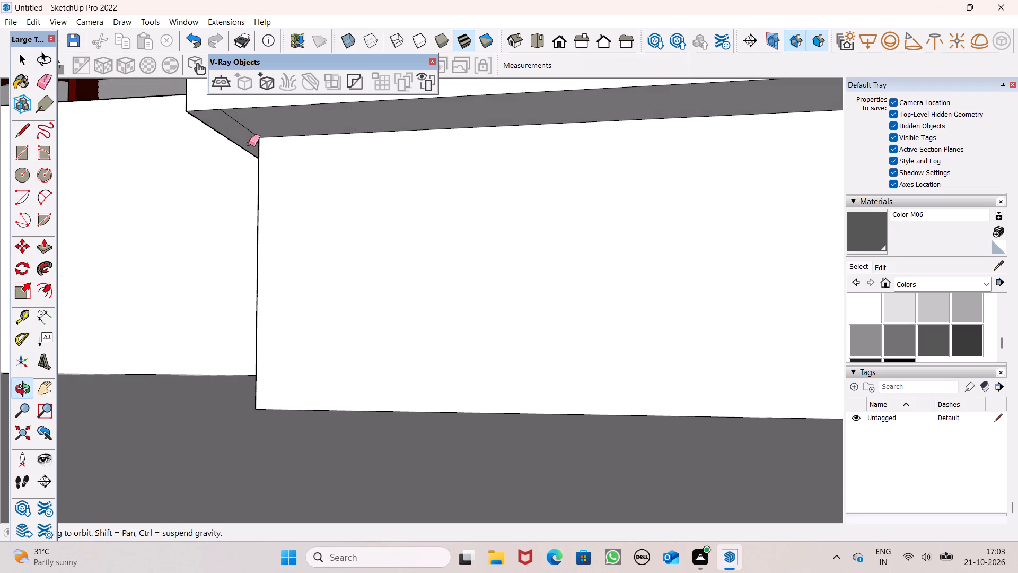
left_click(249, 138)
left_click(250, 127)
Erase the leftover seam on the underside of the right block's cap at its front right corner.
scroll(248, 183, "down", 6)
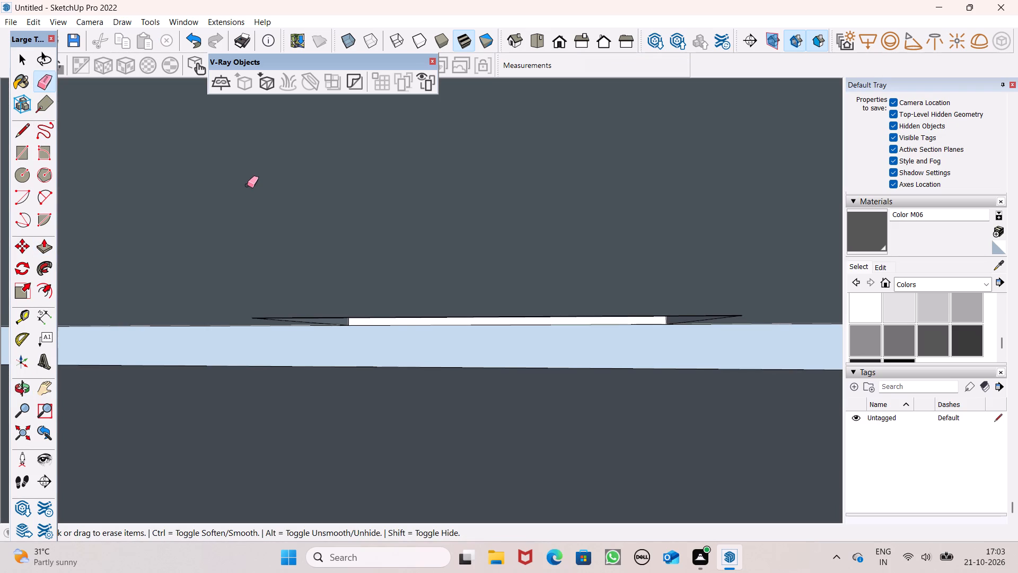
scroll(251, 190, "down", 1)
middle_click_drag(327, 238, 321, 271)
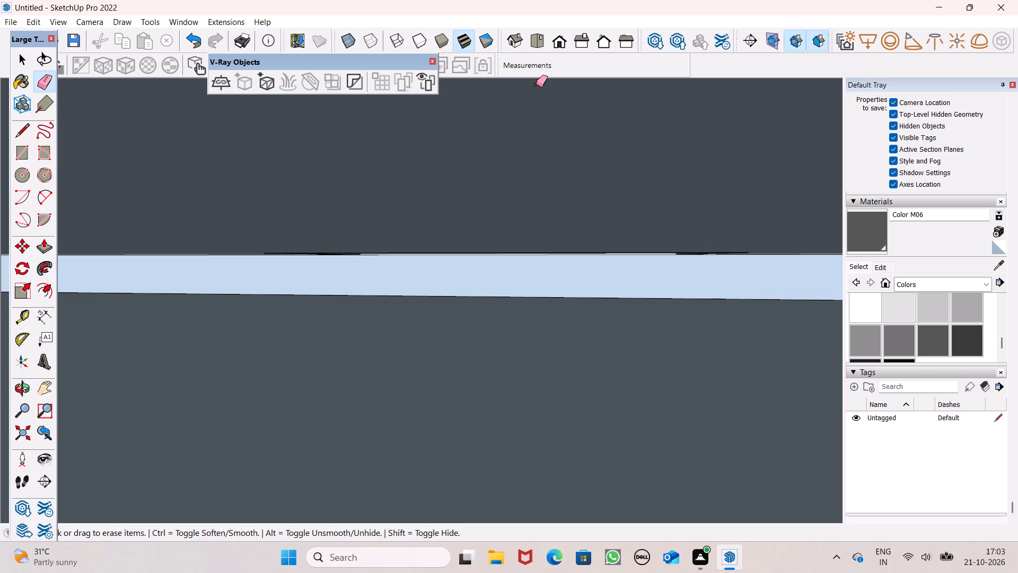
left_click(558, 48)
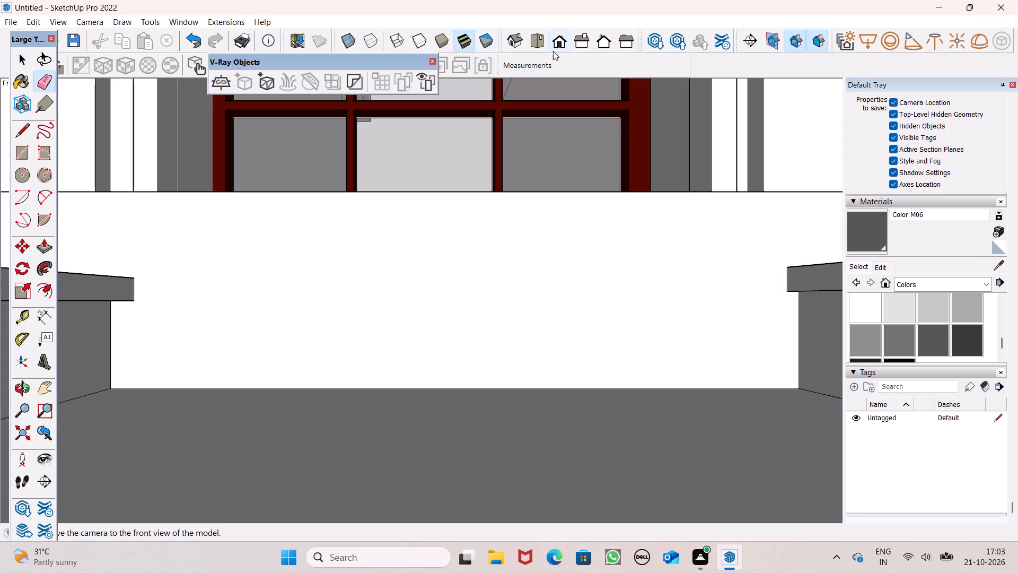
scroll(543, 167, "down", 3)
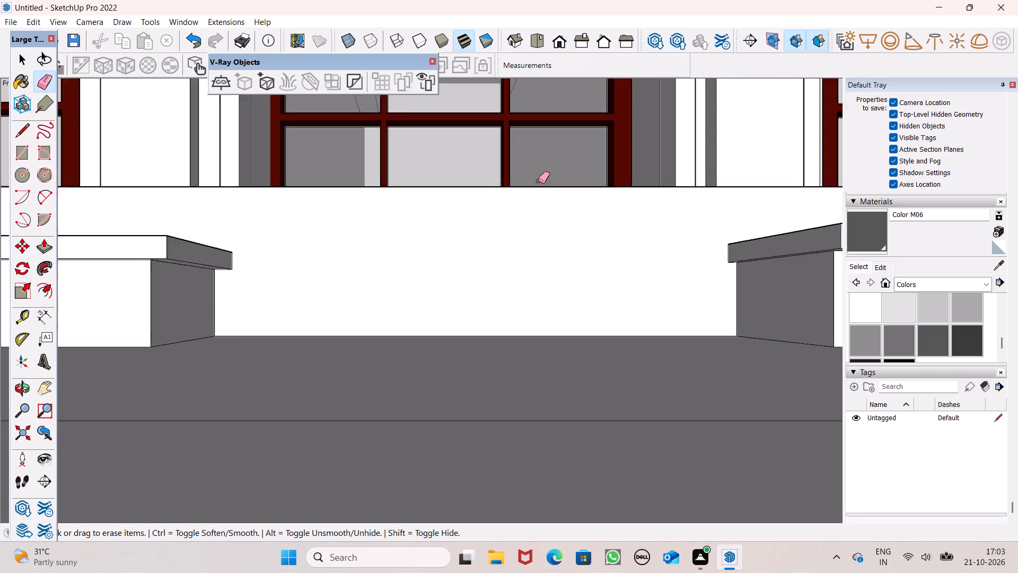
scroll(538, 181, "down", 3)
scroll(516, 236, "down", 15)
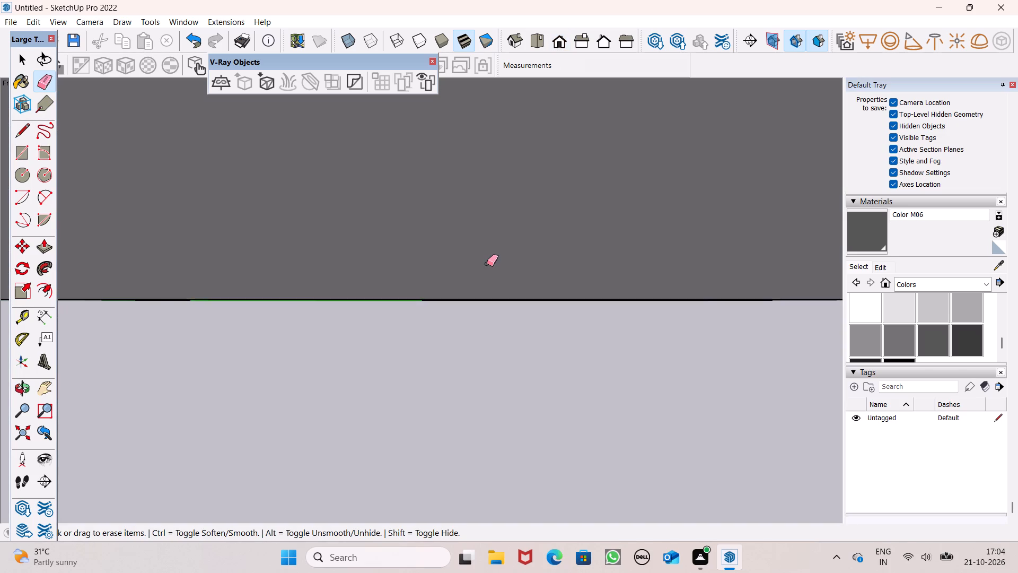
scroll(487, 264, "down", 16)
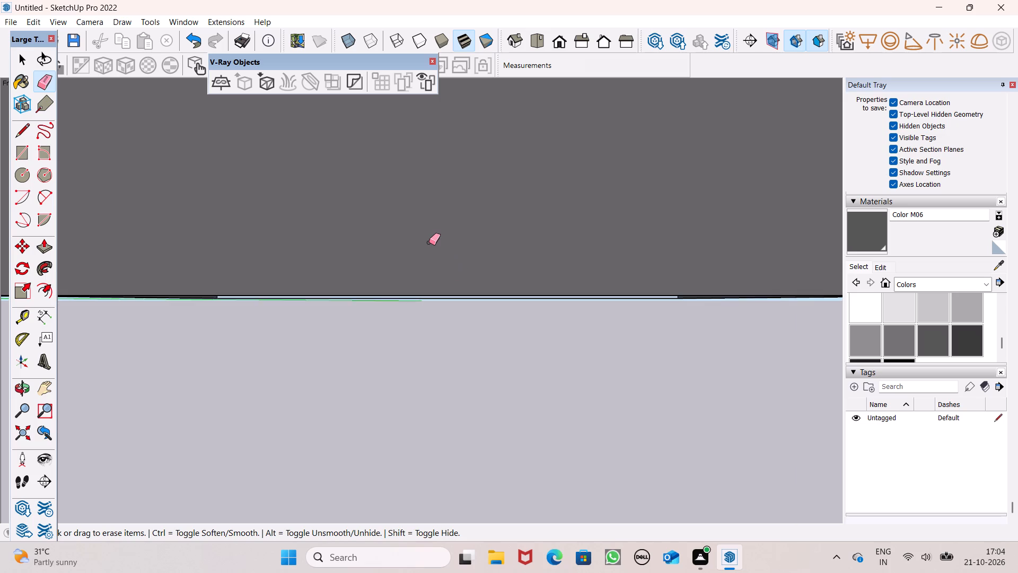
scroll(429, 242, "down", 6)
scroll(471, 280, "down", 5)
middle_click_drag(466, 286, 435, 364)
scroll(327, 242, "down", 4)
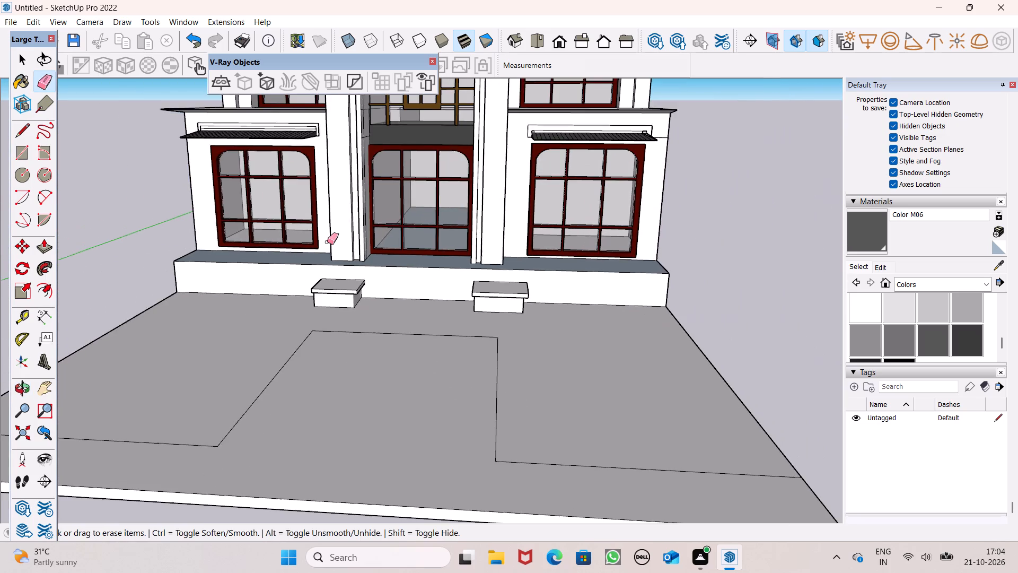
middle_click_drag(498, 325, 367, 320)
scroll(419, 296, "up", 4)
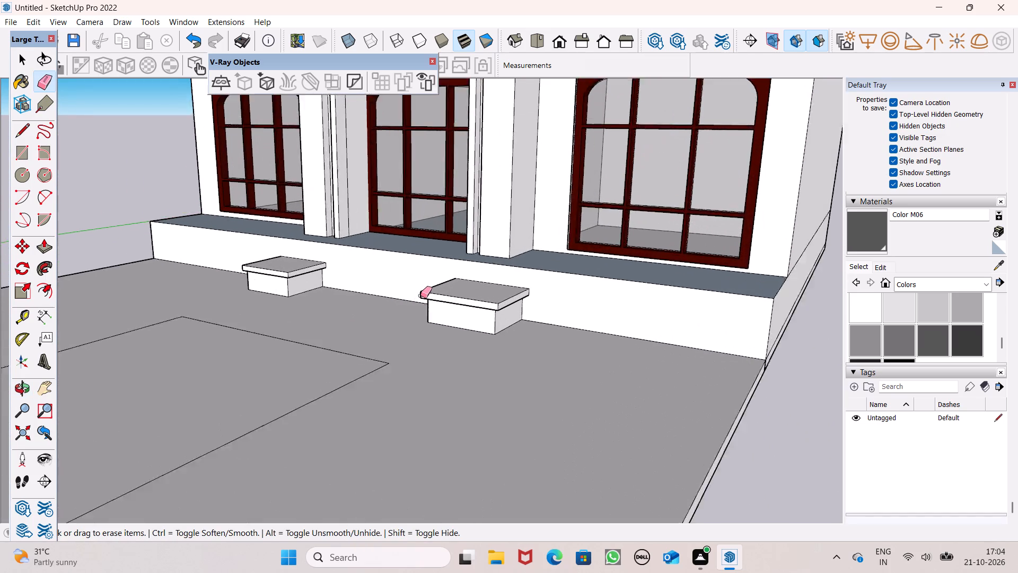
scroll(420, 296, "up", 3)
middle_click_drag(496, 342, 431, 289)
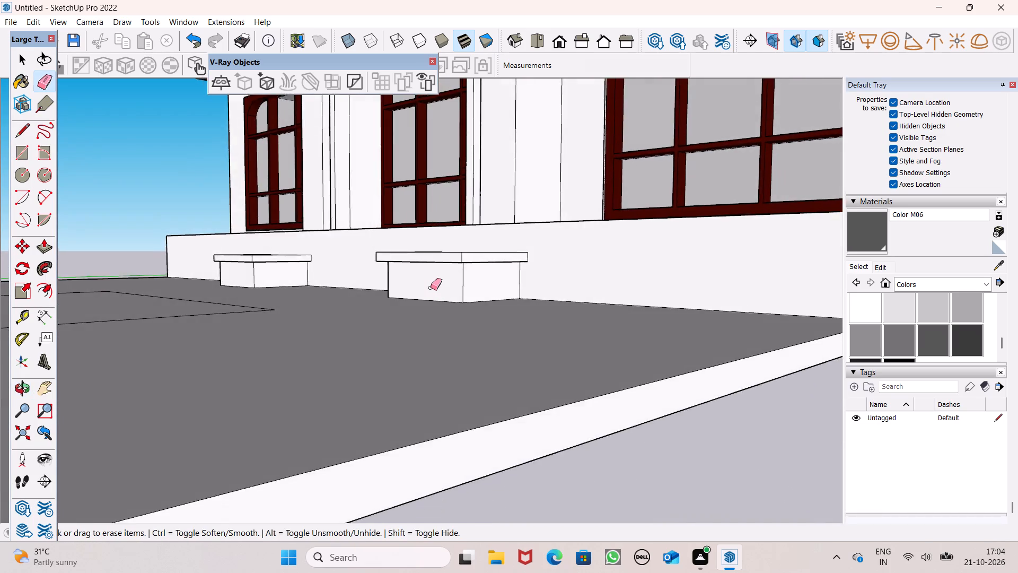
scroll(431, 287, "up", 8)
middle_click_drag(445, 285, 414, 337)
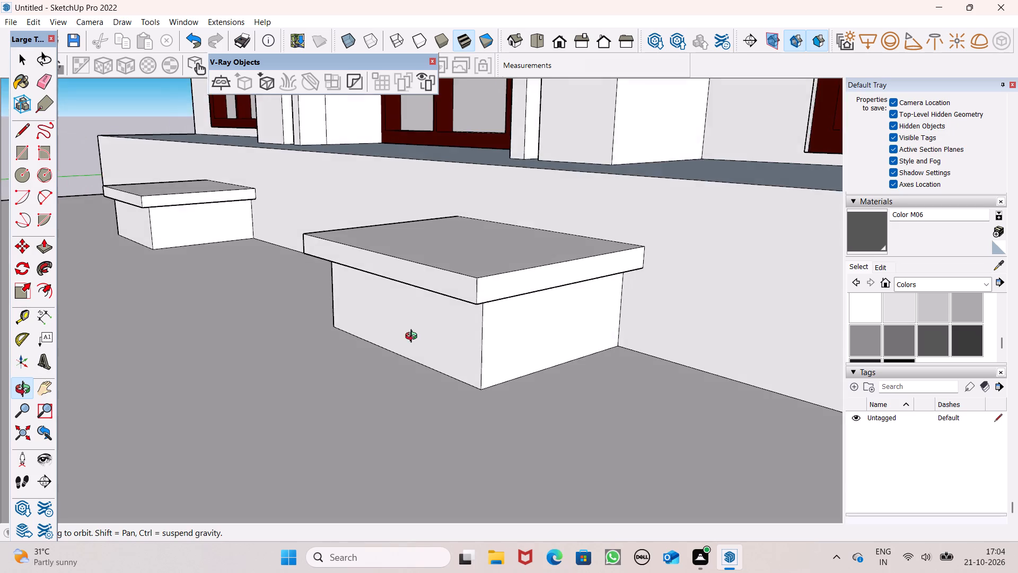
middle_click_drag(414, 337, 399, 281)
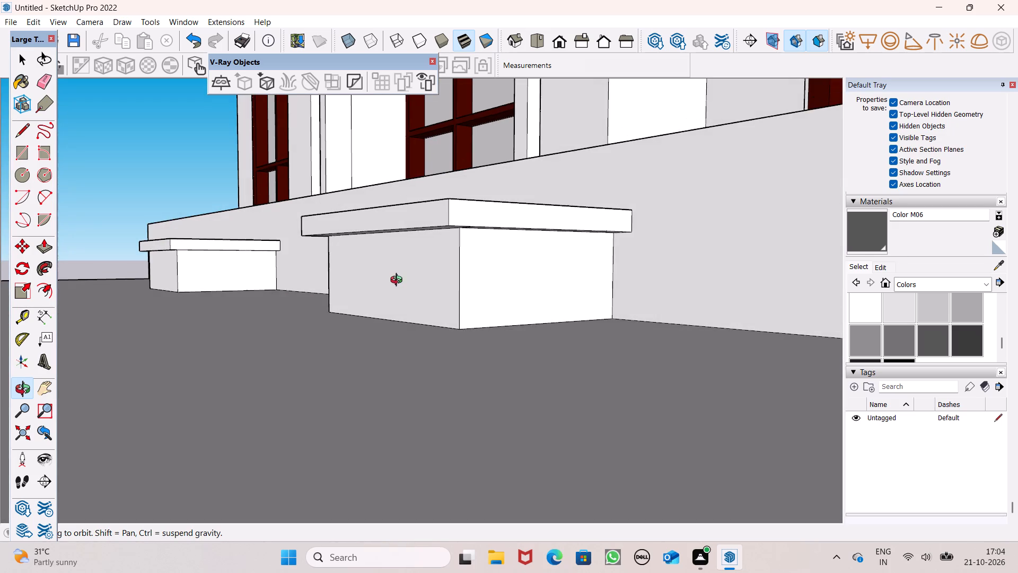
middle_click_drag(399, 281, 399, 281)
left_click(39, 241)
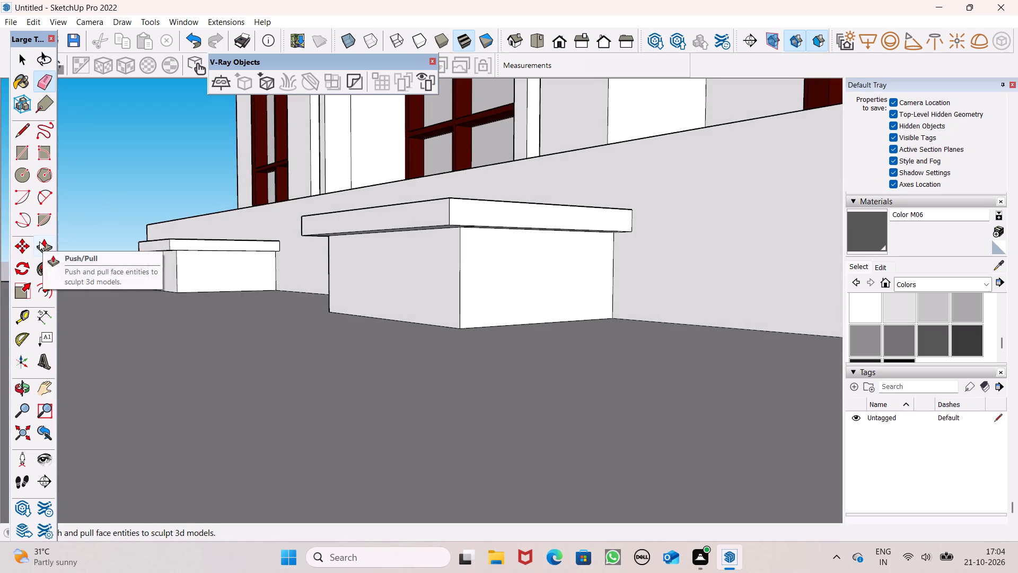
scroll(389, 237, "up", 5)
middle_click_drag(481, 229, 511, 202)
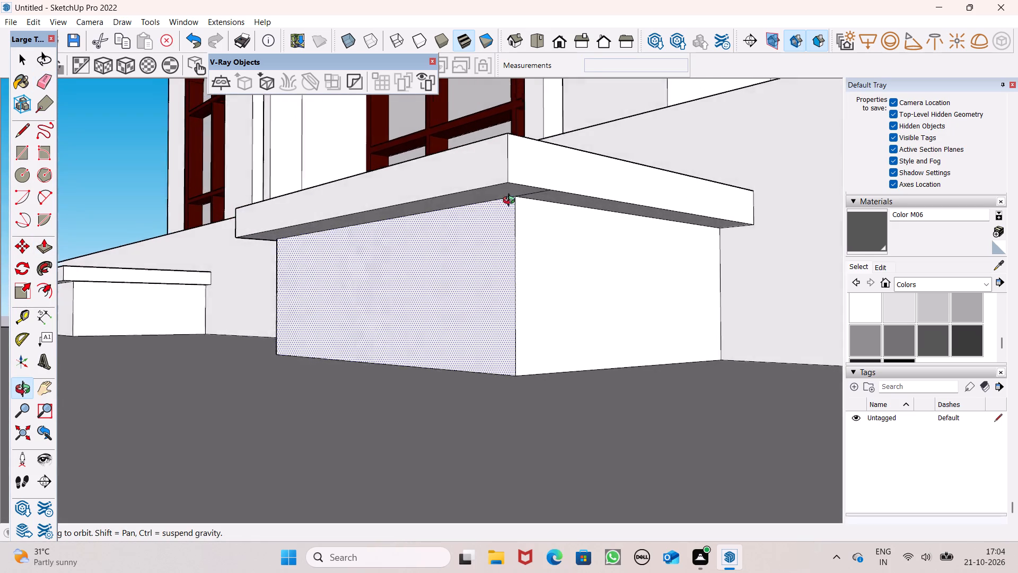
middle_click_drag(511, 202, 519, 193)
left_click(55, 73)
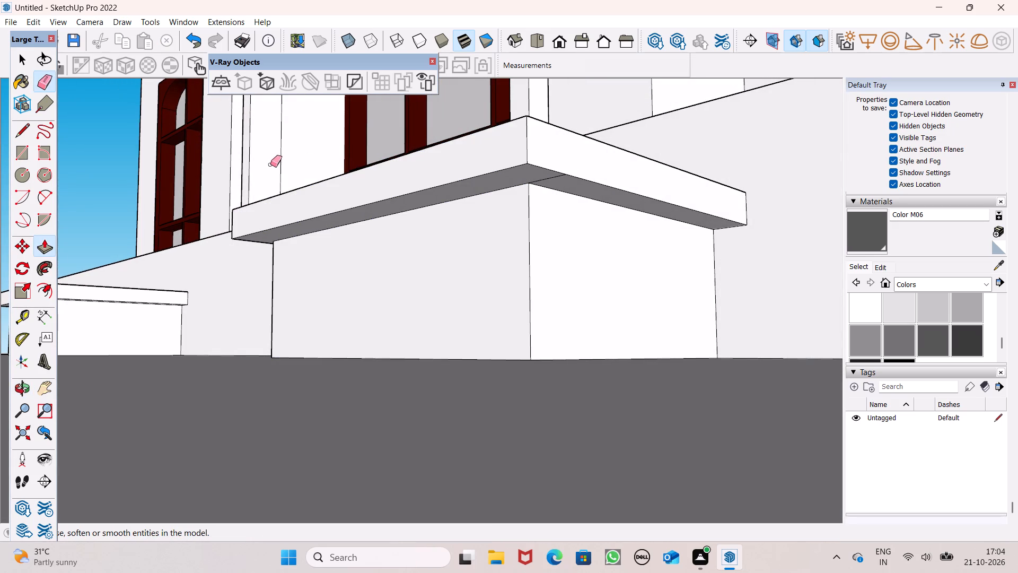
scroll(523, 219, "up", 6)
left_click_drag(554, 147, 569, 151)
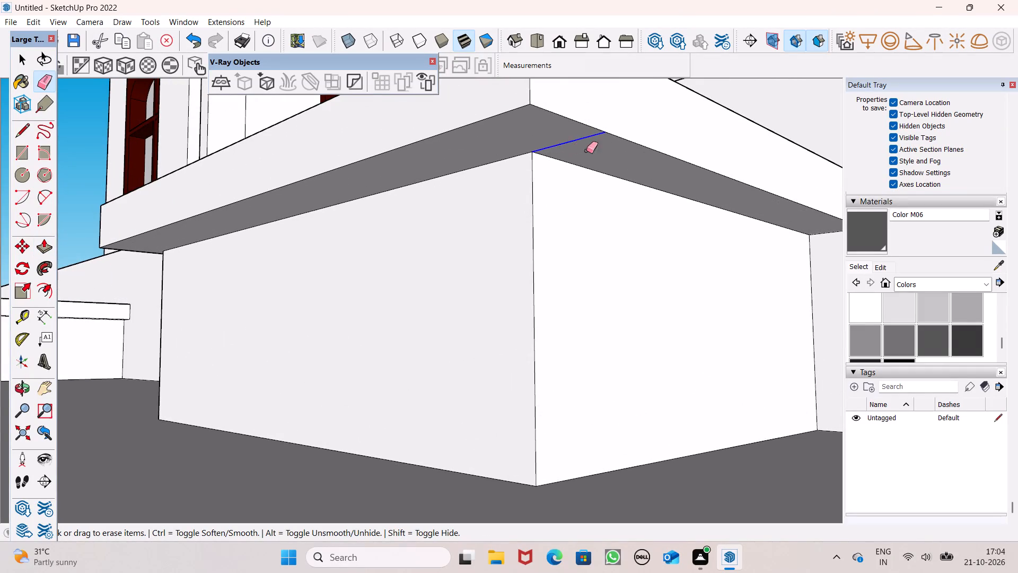
Pull the underside of the right block's cap down by about 1 5/8" to thicken the overhang.
scroll(600, 160, "down", 6)
middle_click_drag(532, 220, 532, 290)
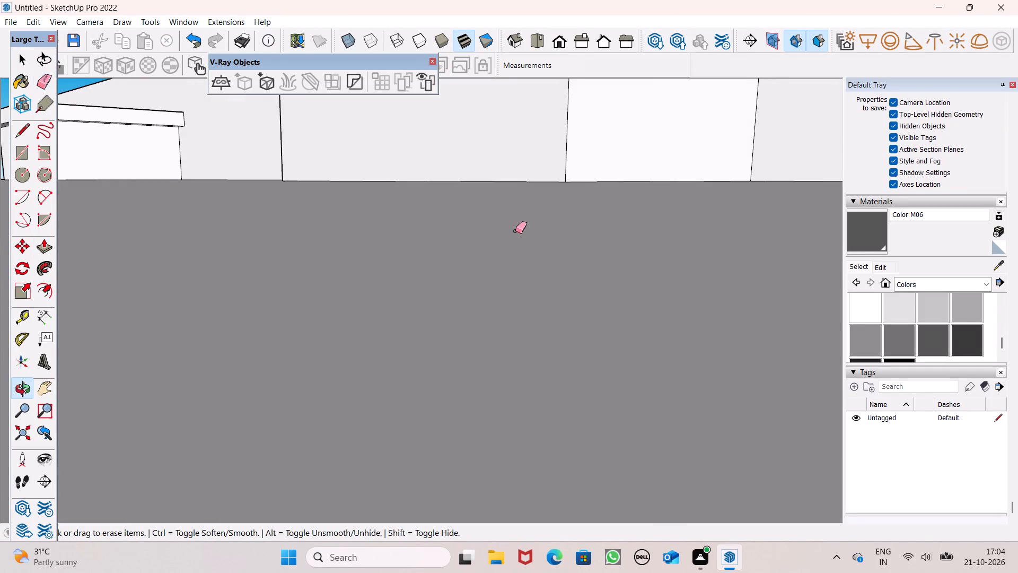
scroll(515, 231, "down", 19)
scroll(482, 240, "down", 12)
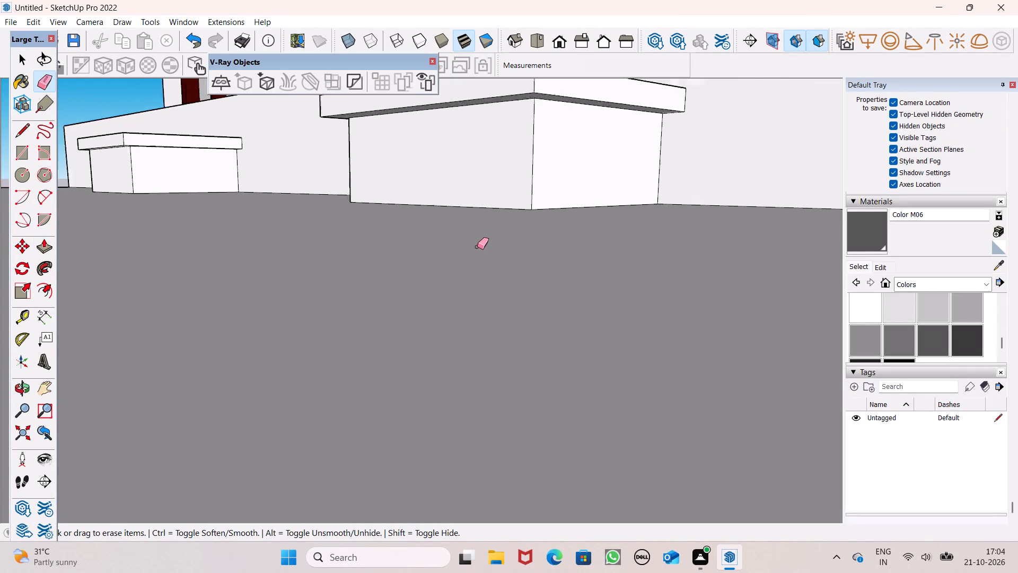
scroll(477, 247, "down", 1)
middle_click_drag(475, 238, 554, 237)
scroll(337, 148, "up", 6)
middle_click_drag(264, 117, 261, 114)
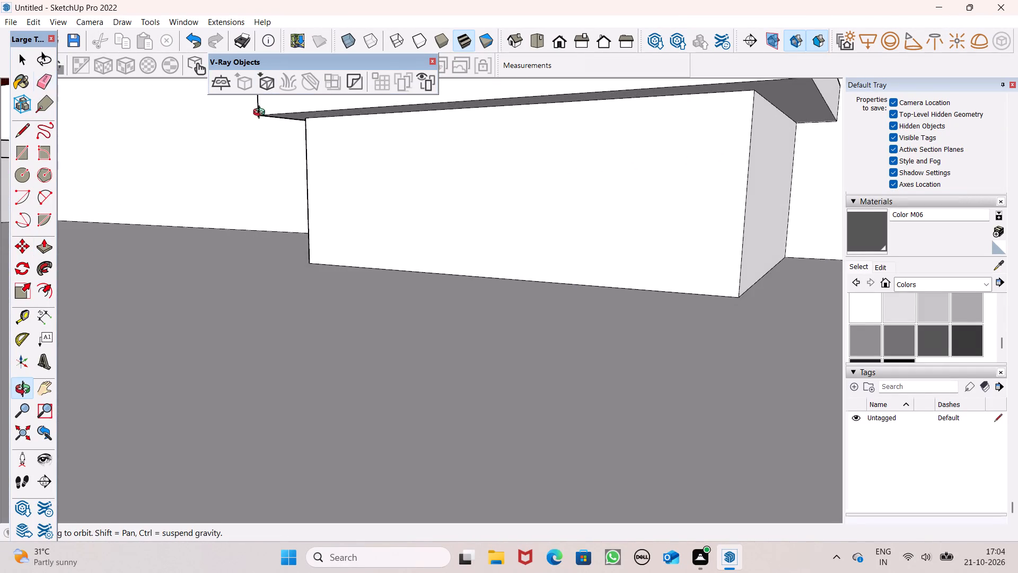
middle_click_drag(261, 114, 260, 184)
scroll(490, 347, "down", 6)
key("space")
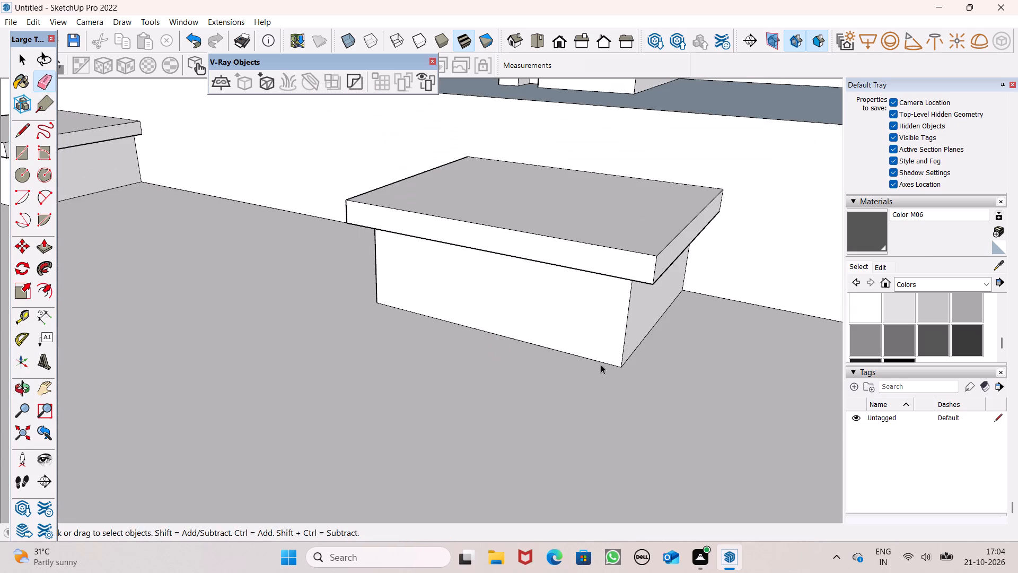
middle_click_drag(601, 366, 562, 353)
left_click(41, 246)
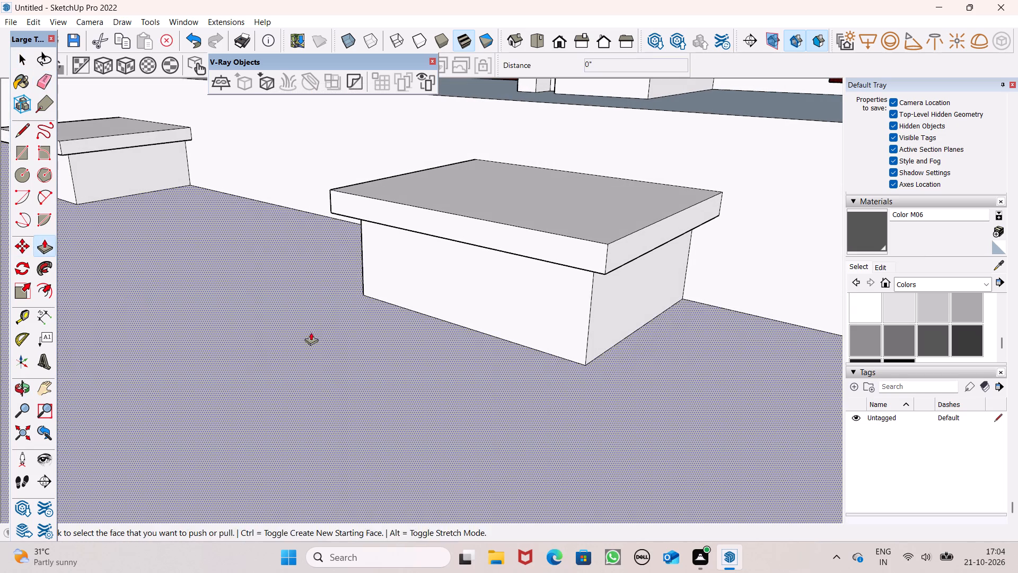
scroll(324, 337, "up", 1)
middle_click_drag(323, 337, 280, 277)
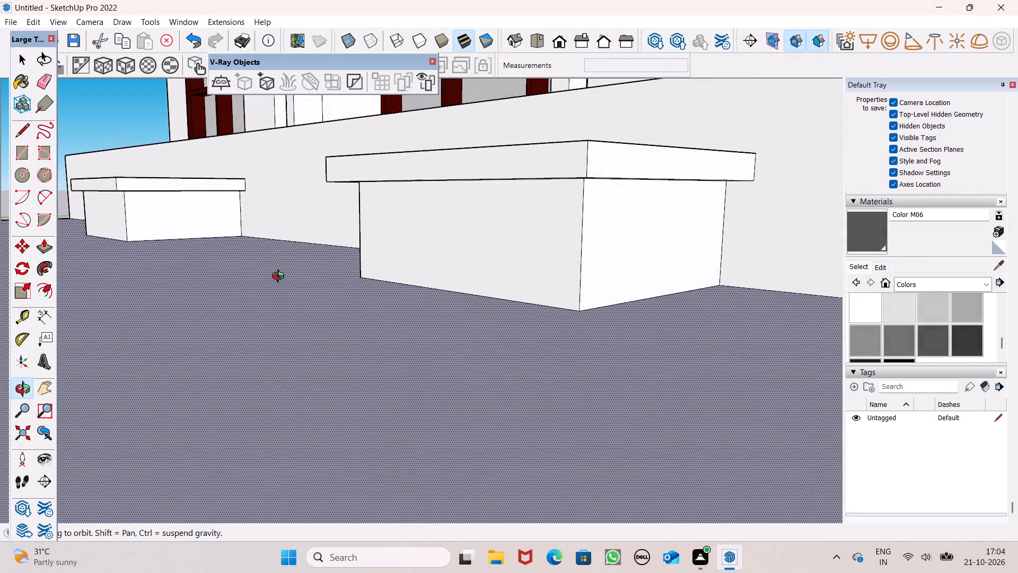
middle_click_drag(280, 277, 295, 254)
scroll(550, 166, "up", 7)
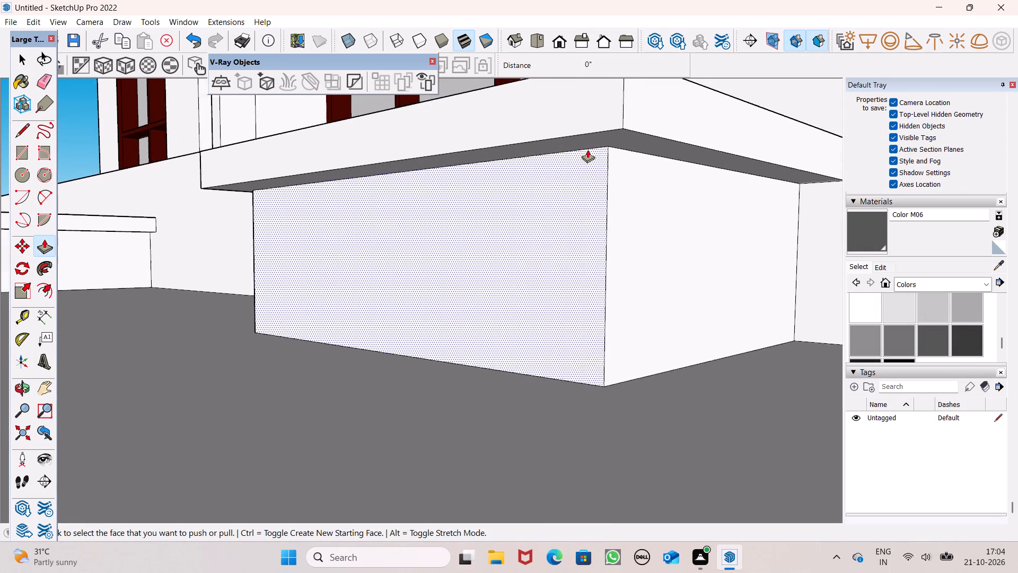
left_click_drag(586, 143, 590, 162)
scroll(582, 165, "down", 13)
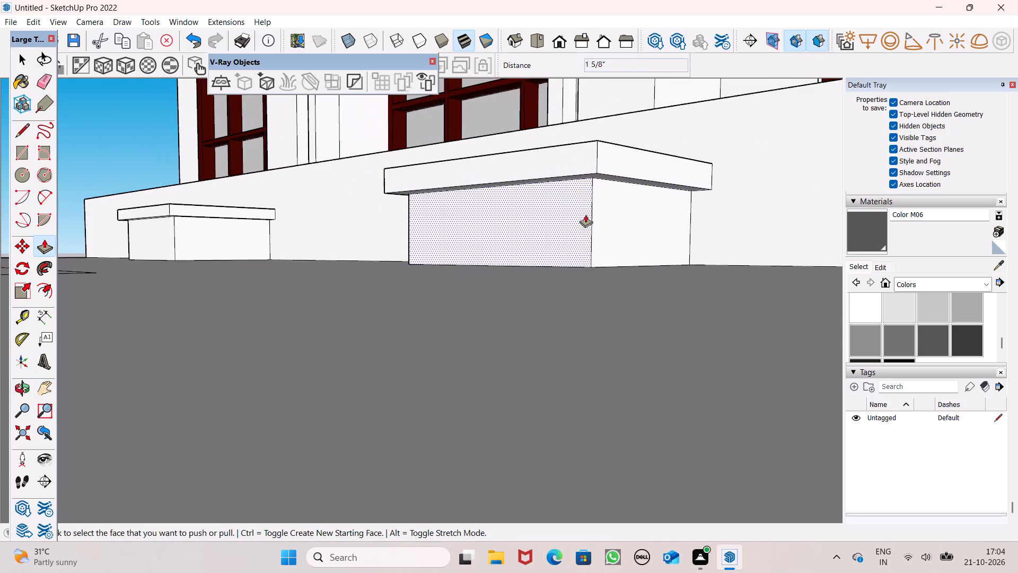
key("space")
Draw an 8' by 1' rectangle on the open ground beside the forecourt.
middle_click_drag(566, 244, 687, 269)
scroll(572, 180, "down", 9)
middle_click_drag(571, 208, 617, 227)
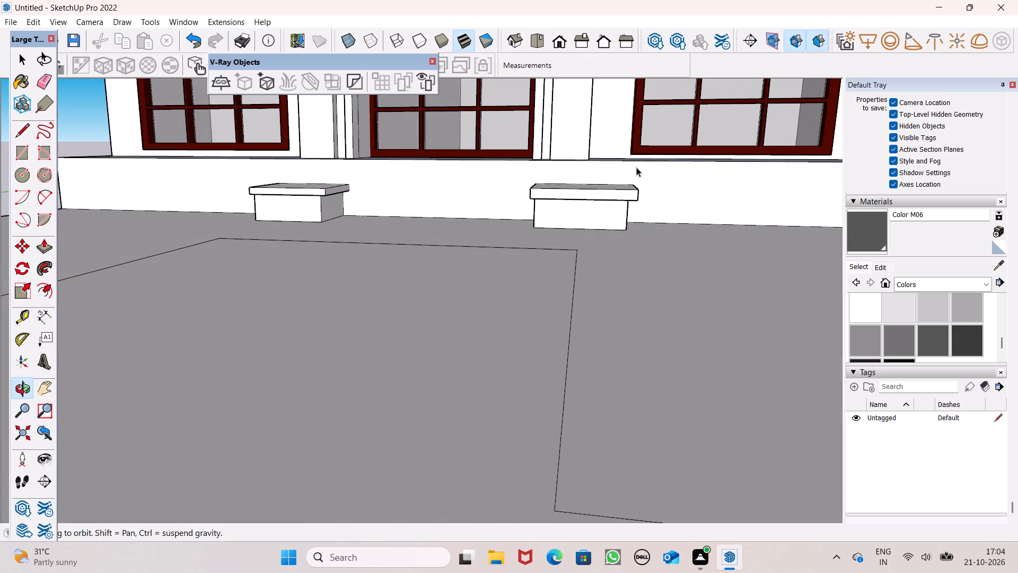
scroll(699, 169, "down", 2)
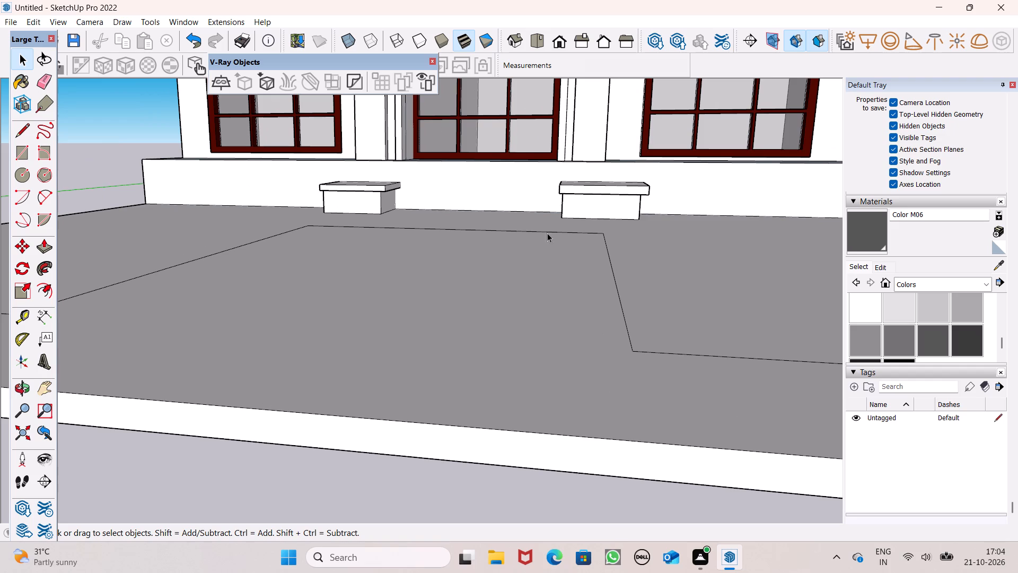
scroll(309, 224, "down", 4)
scroll(171, 237, "down", 4)
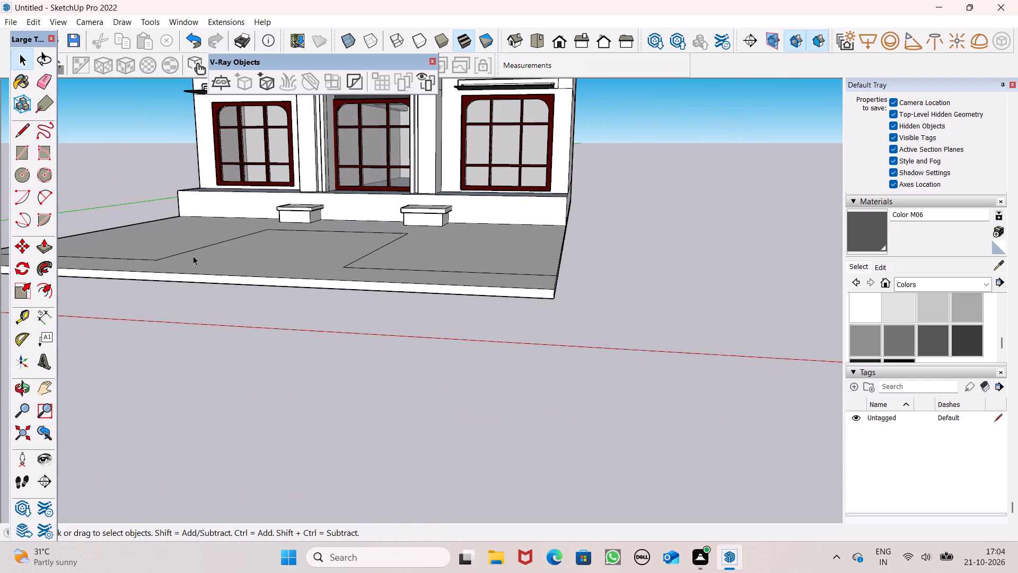
middle_click_drag(193, 263, 188, 280)
scroll(188, 280, "down", 2)
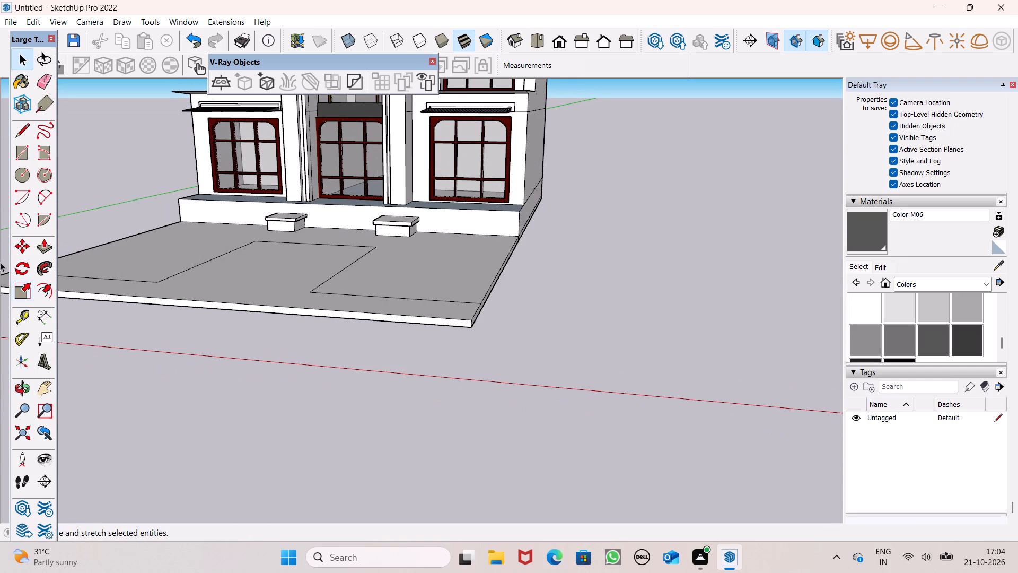
left_click(24, 155)
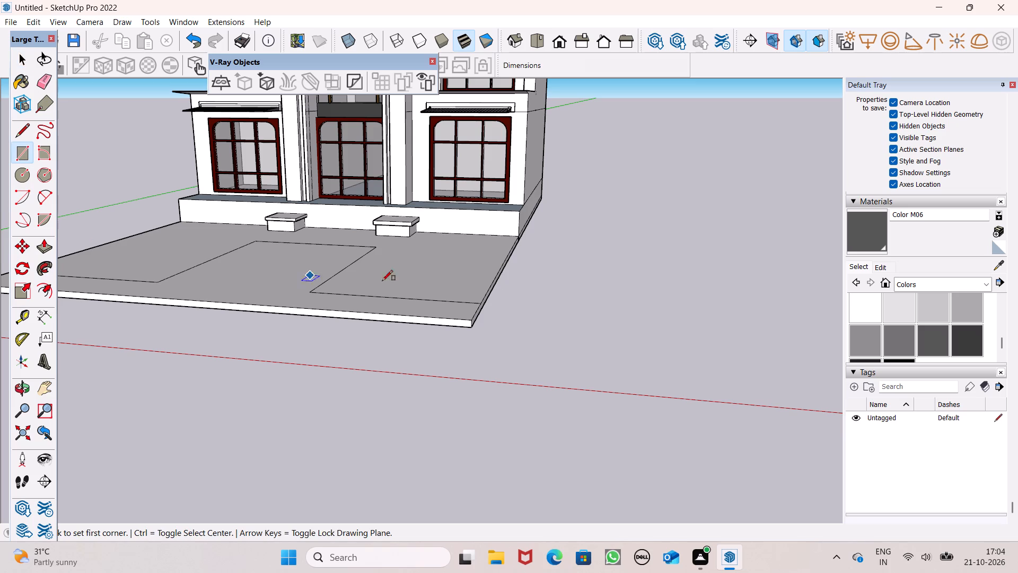
left_click(562, 271)
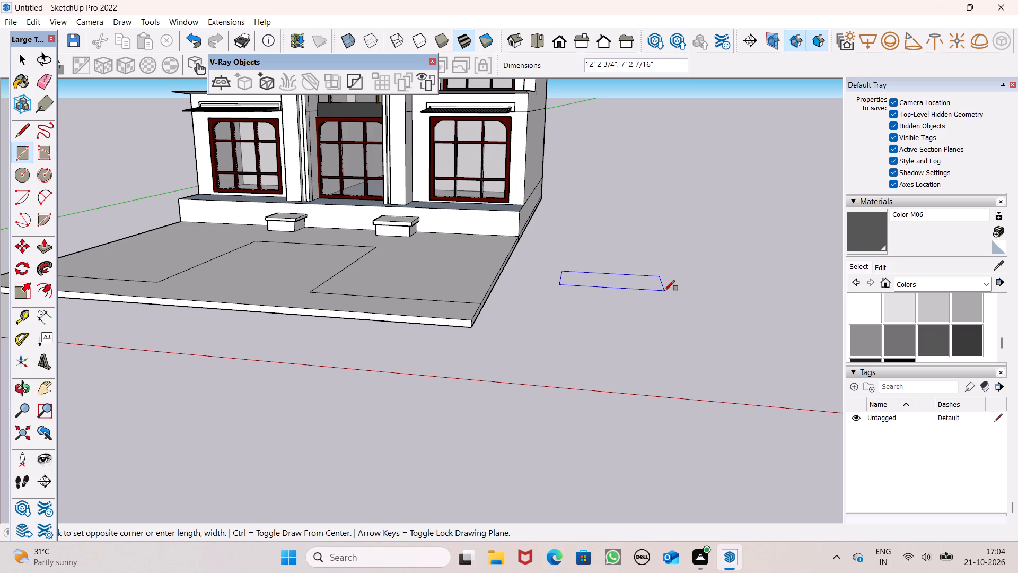
key("5")
key("BackSpace")
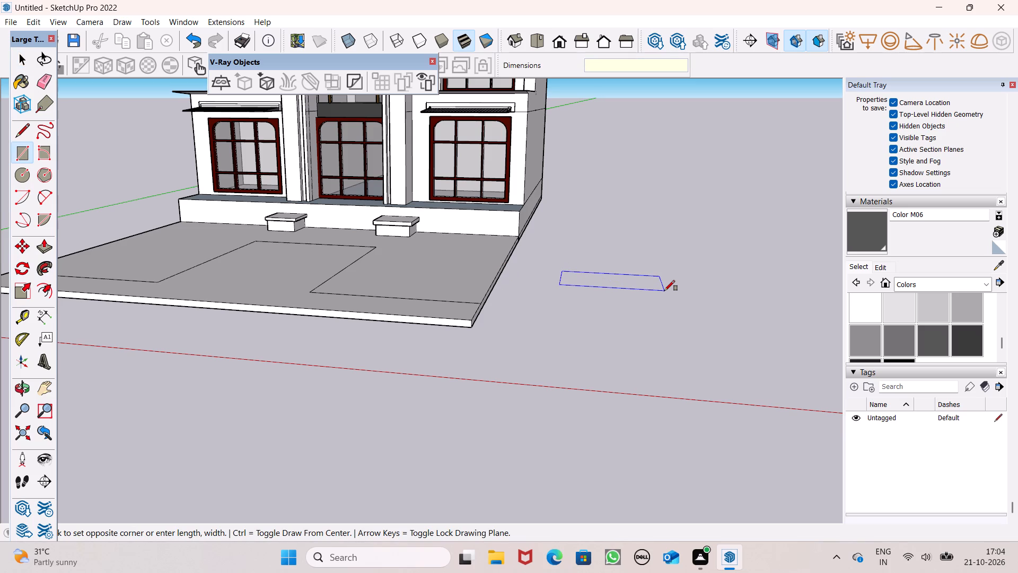
type("8'")
key("comma")
type("1'")
key("Return")
key("space")
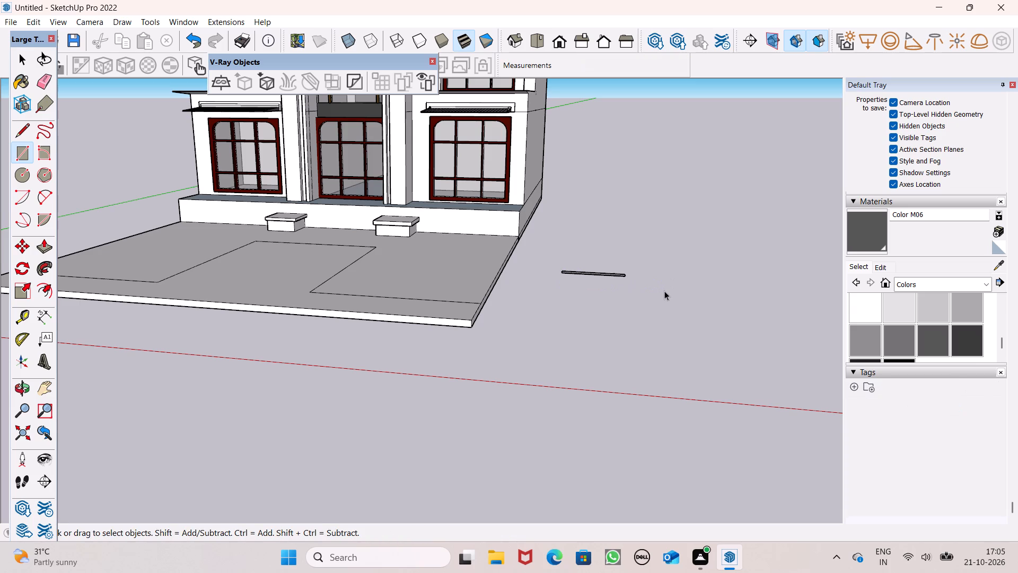
Extrude the 8' by 1' rectangle upward by 8" to form a step block.
scroll(594, 279, "up", 9)
middle_click_drag(591, 283, 558, 341)
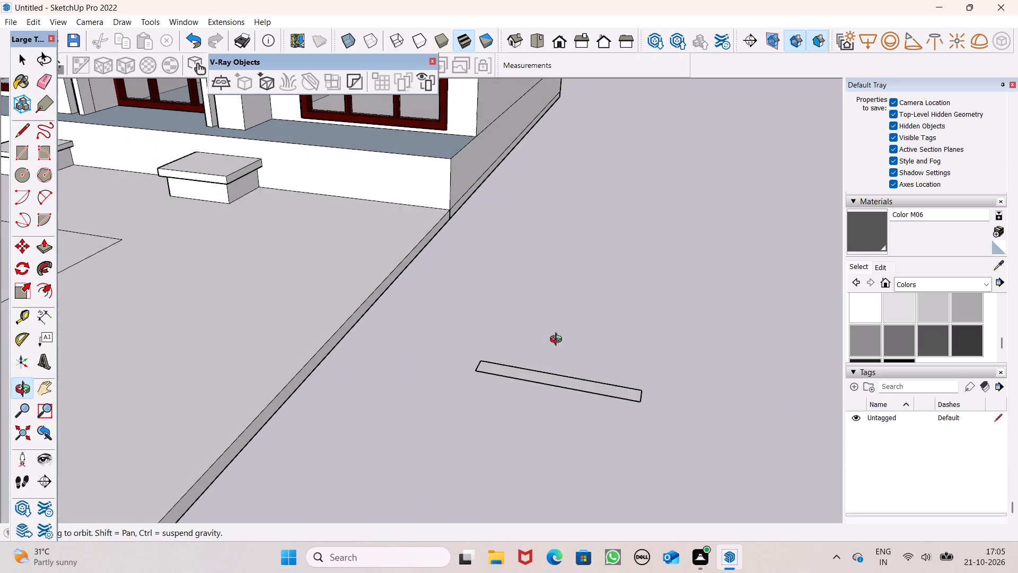
middle_click_drag(558, 341, 560, 340)
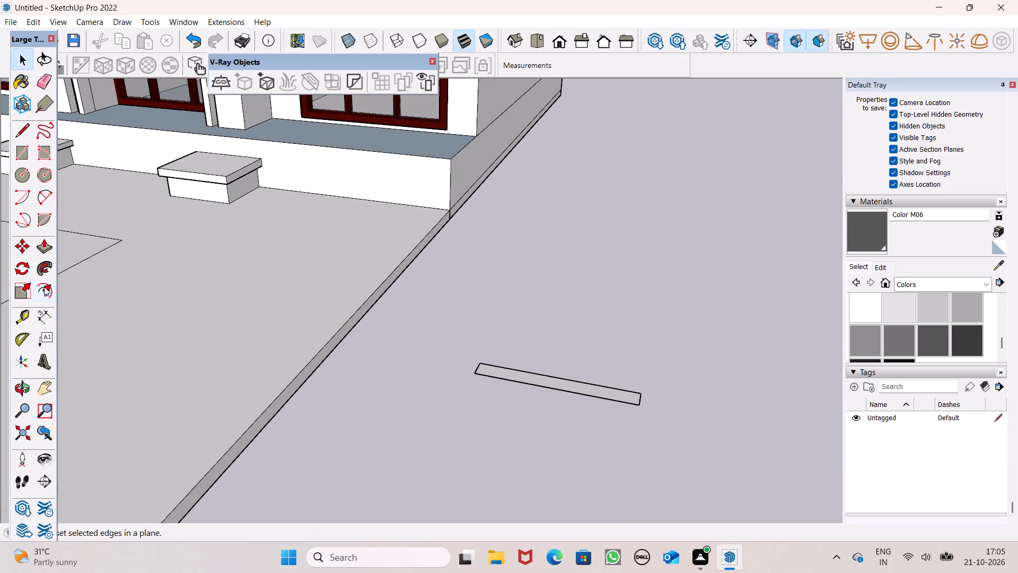
left_click(49, 247)
scroll(503, 368, "up", 2)
left_click_drag(504, 370, 507, 350)
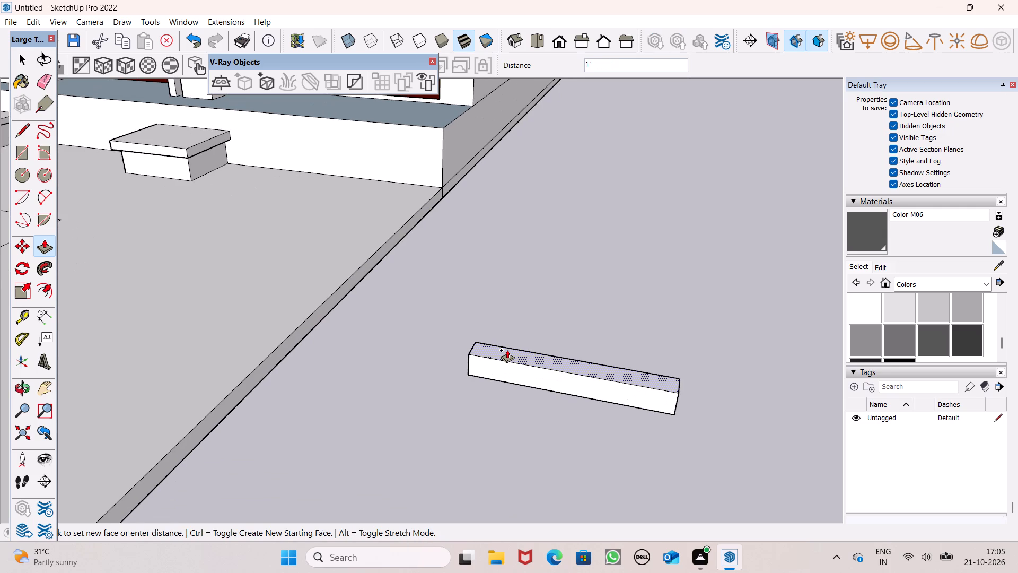
left_click_drag(507, 350, 507, 349)
key("8")
key("shift+quotedbl")
key("Return")
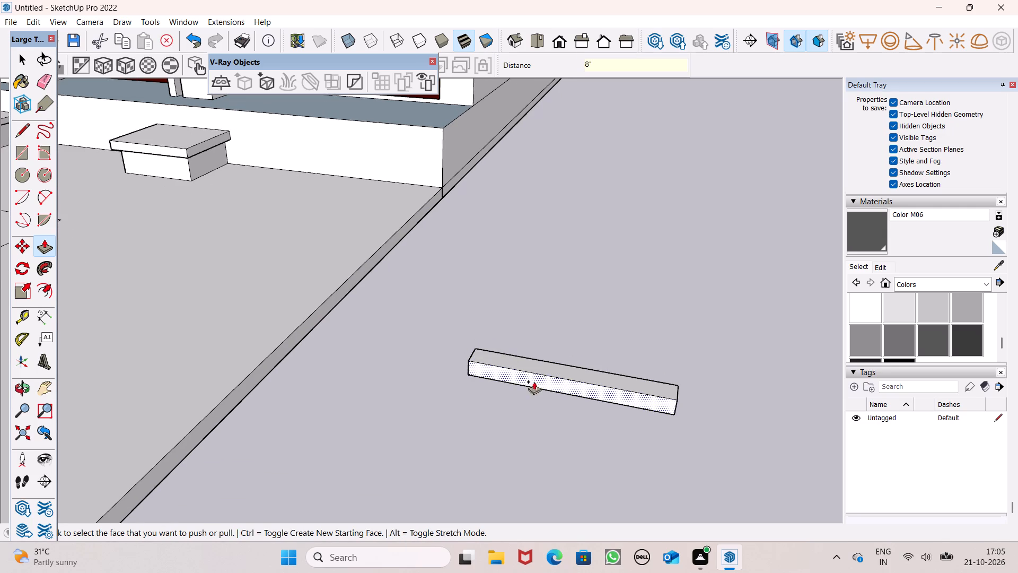
Pull the long front face of the step block outward by about 6" to deepen the tread.
middle_click_drag(538, 380, 535, 399)
left_click_drag(533, 402, 530, 407)
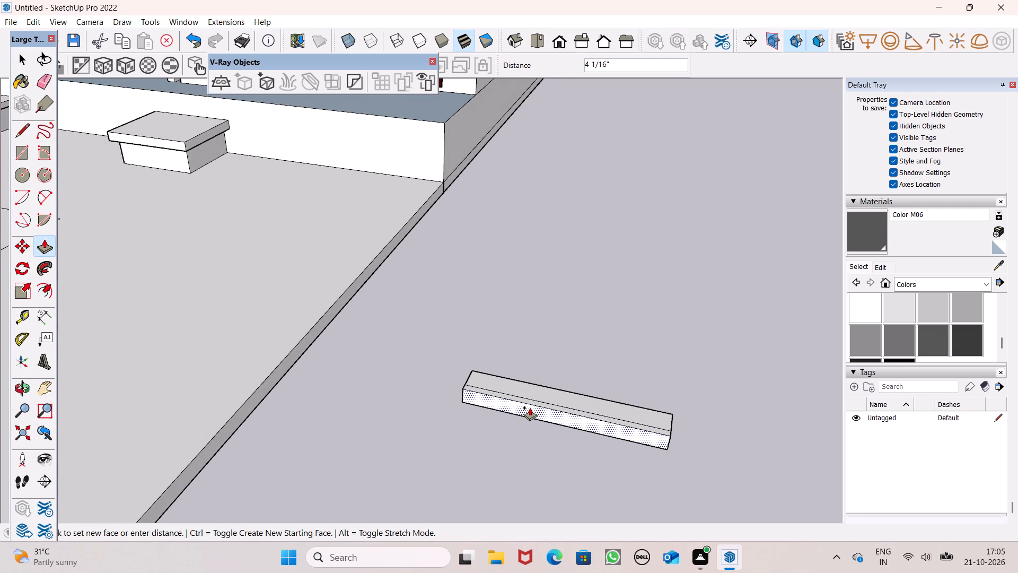
left_click_drag(530, 407, 529, 410)
Pull the end face of the step block farthest from the forecourt outward to lengthen the step.
scroll(504, 372, "down", 4)
middle_click_drag(571, 418, 515, 397)
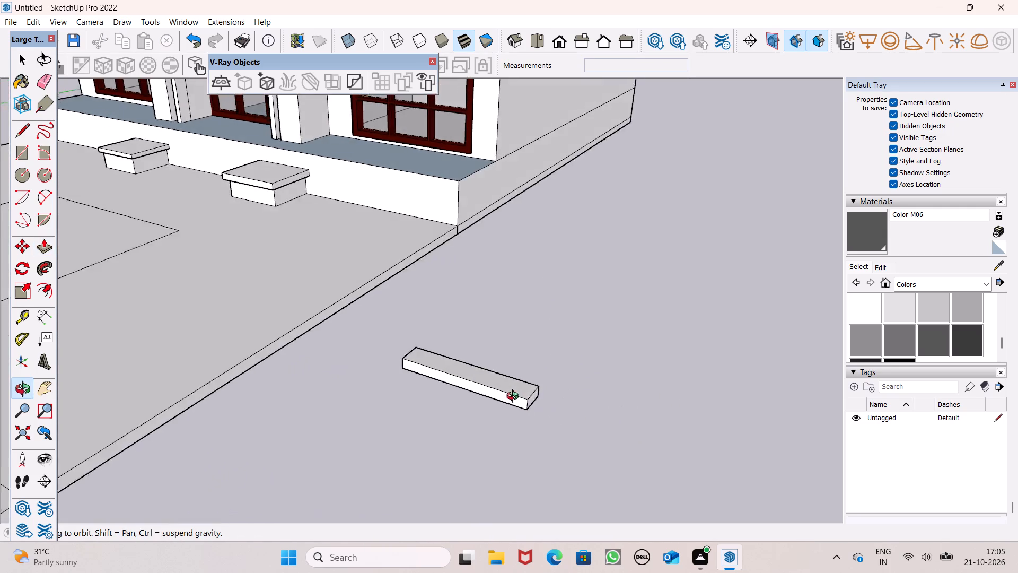
middle_click_drag(515, 397, 491, 381)
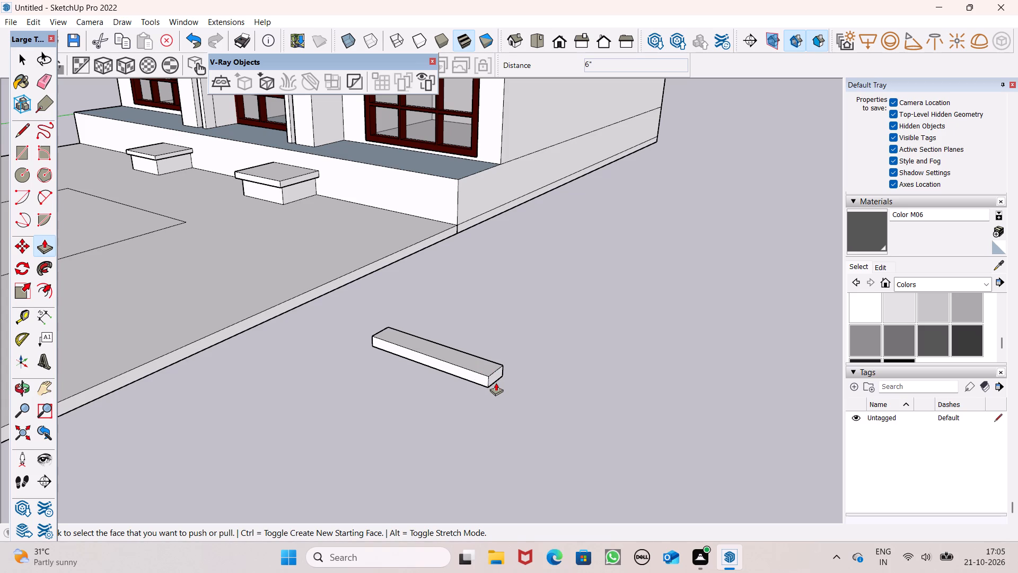
left_click_drag(496, 379, 517, 394)
key("space")
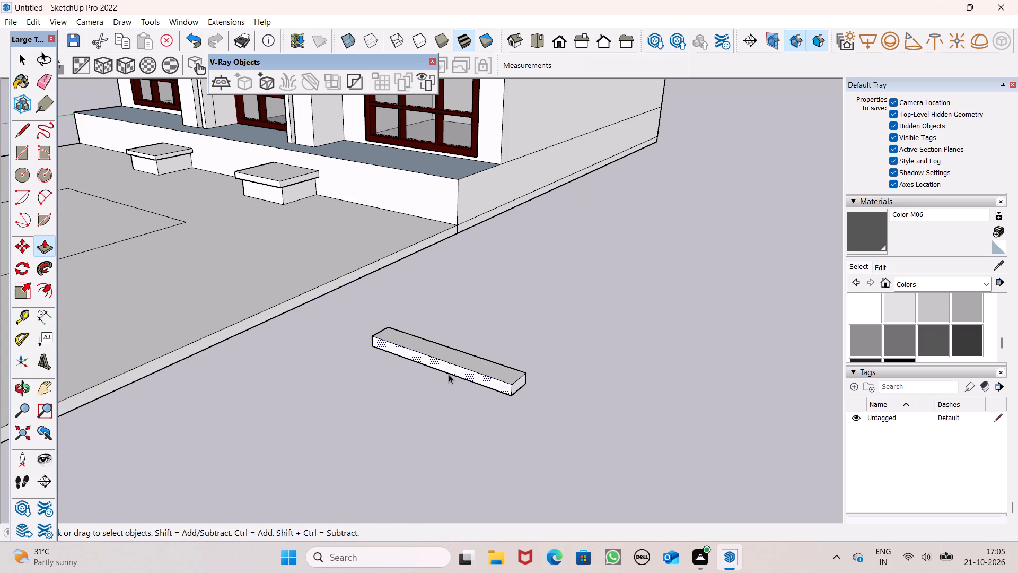
Make the whole step block a group.
triple_click(458, 371)
left_click(459, 371)
right_click(462, 370)
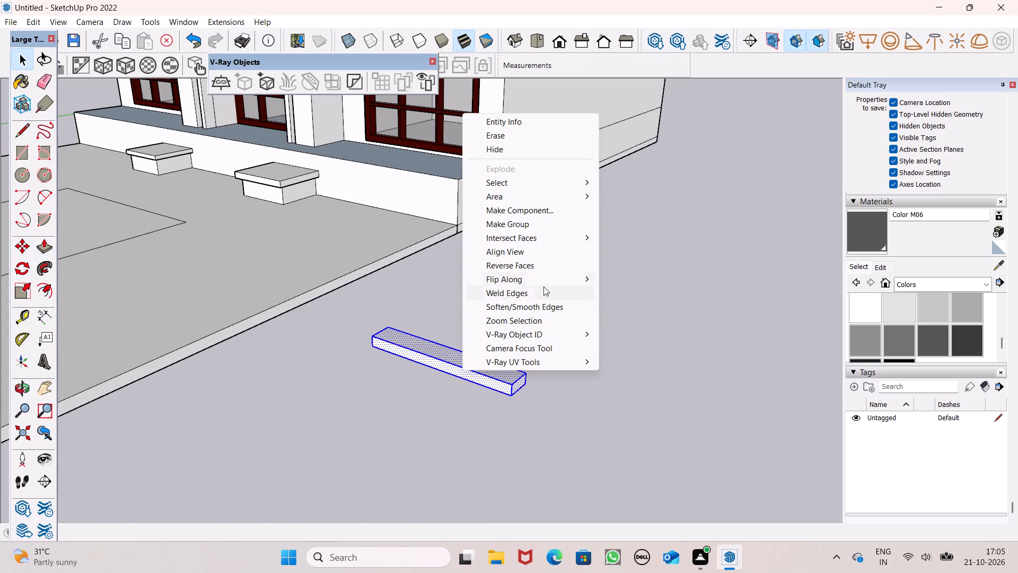
left_click(548, 223)
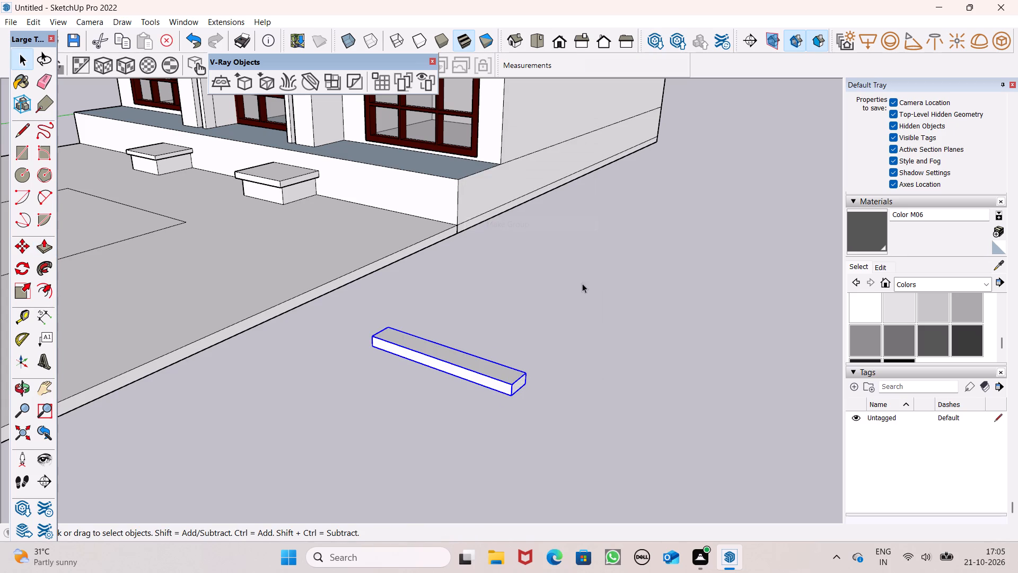
Copy the step block five times, placing each copy's lower front corner on the previous step's upper back corner, to form a six-step flight.
key("m")
key("Return")
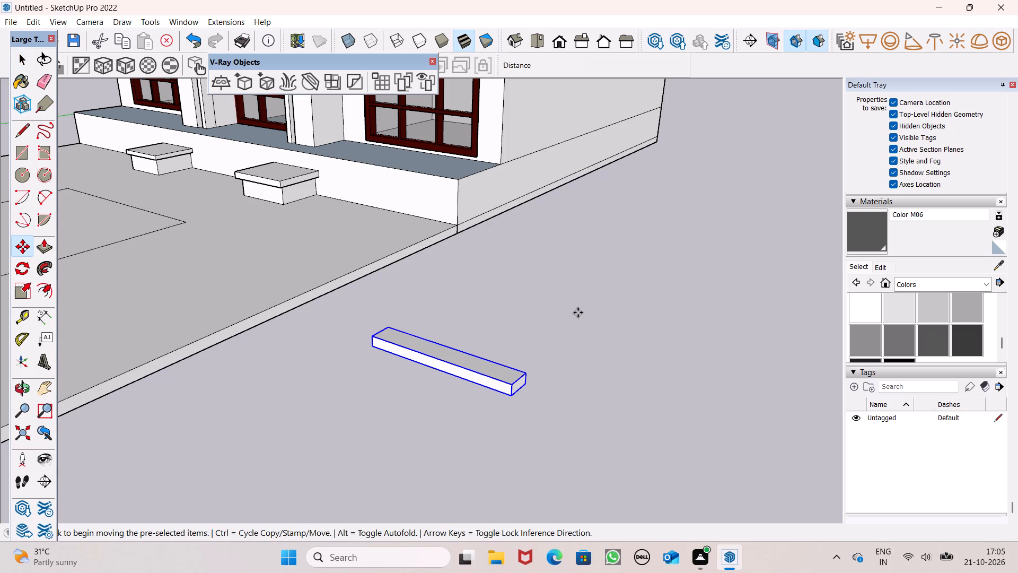
scroll(603, 343, "down", 4)
middle_click_drag(611, 387, 560, 407)
scroll(564, 409, "up", 1)
scroll(467, 428, "up", 6)
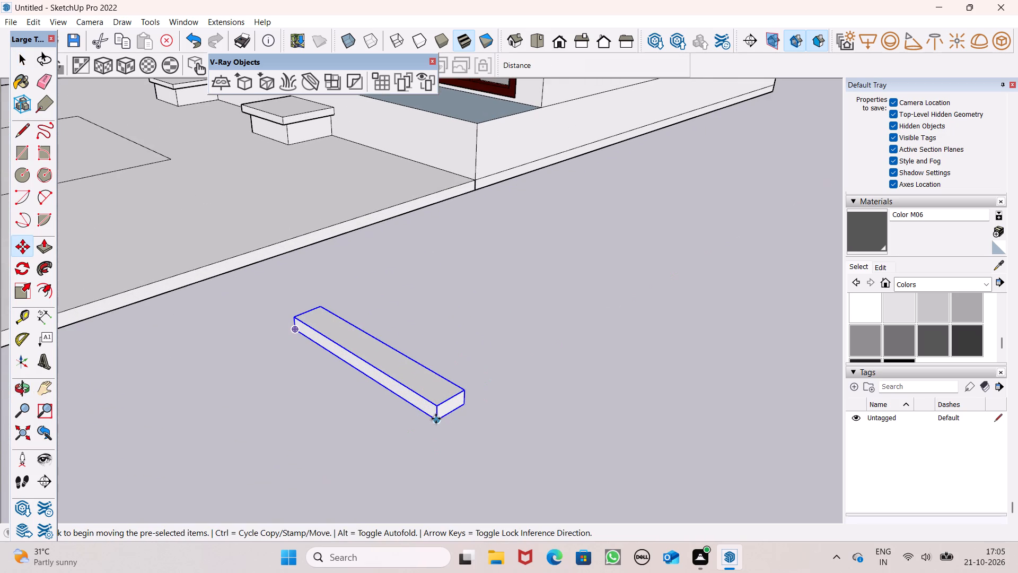
left_click_drag(438, 422, 460, 390)
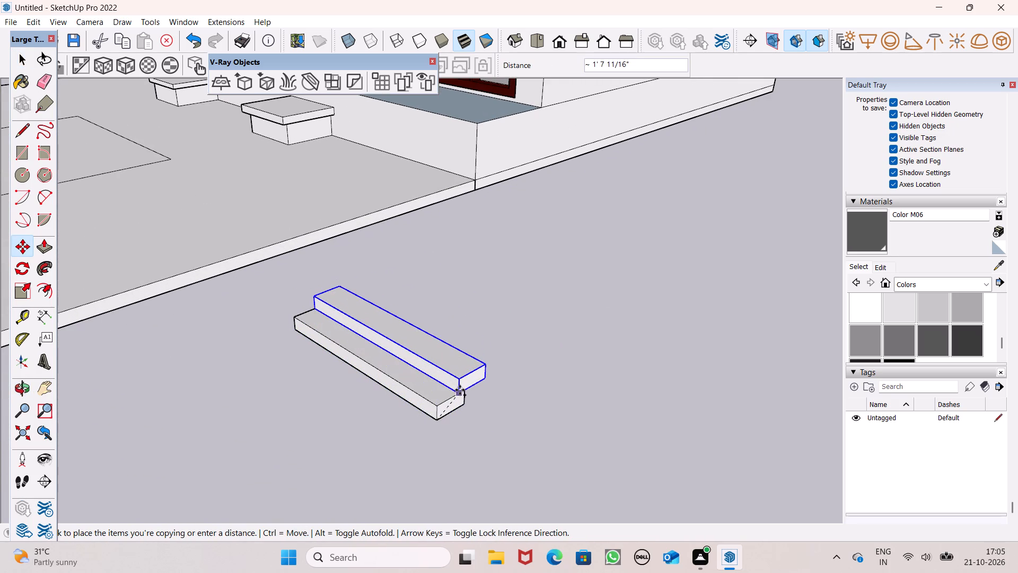
left_click_drag(460, 390, 461, 391)
left_click_drag(464, 394, 475, 372)
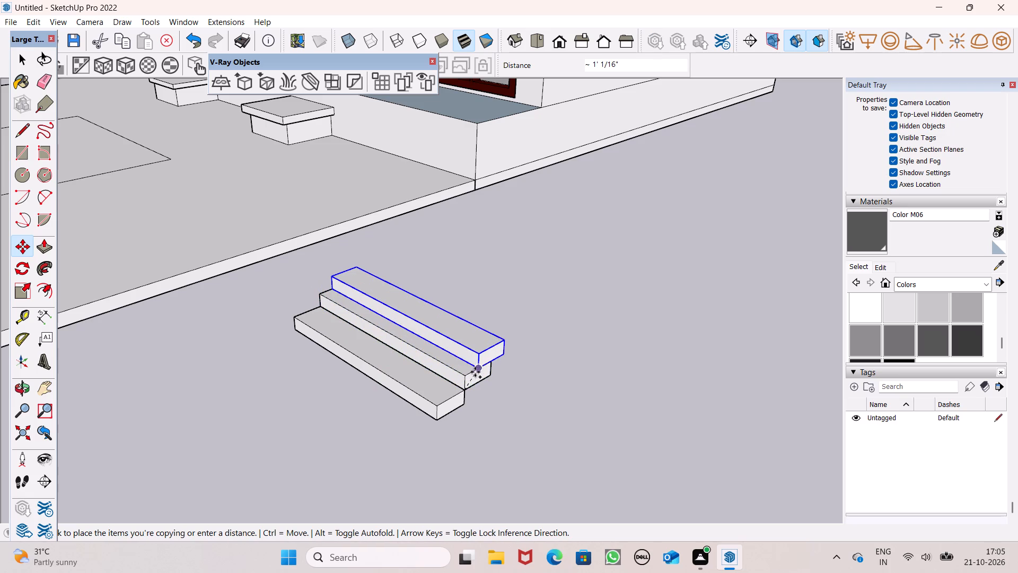
left_click_drag(475, 372, 486, 362)
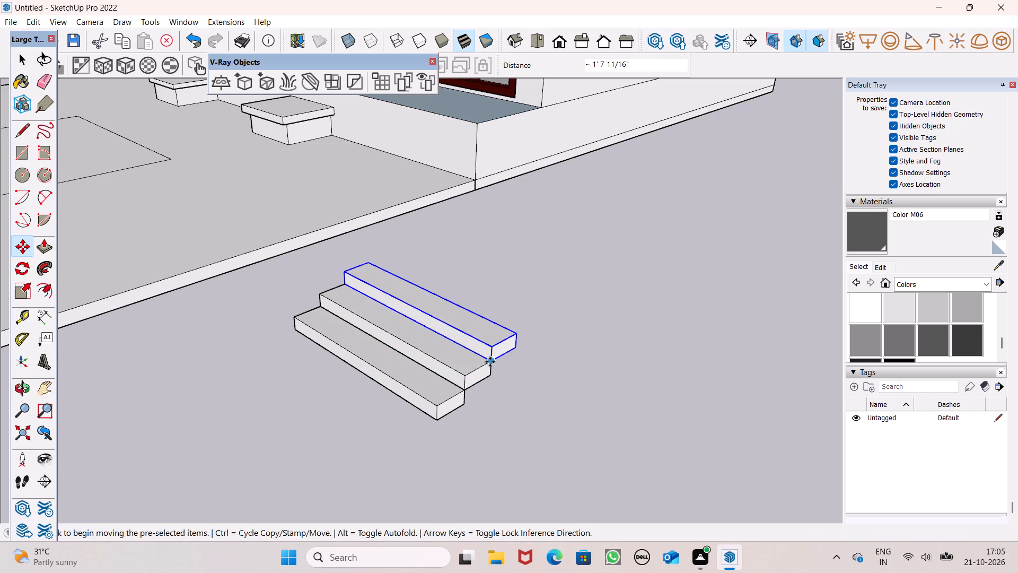
left_click_drag(490, 362, 516, 333)
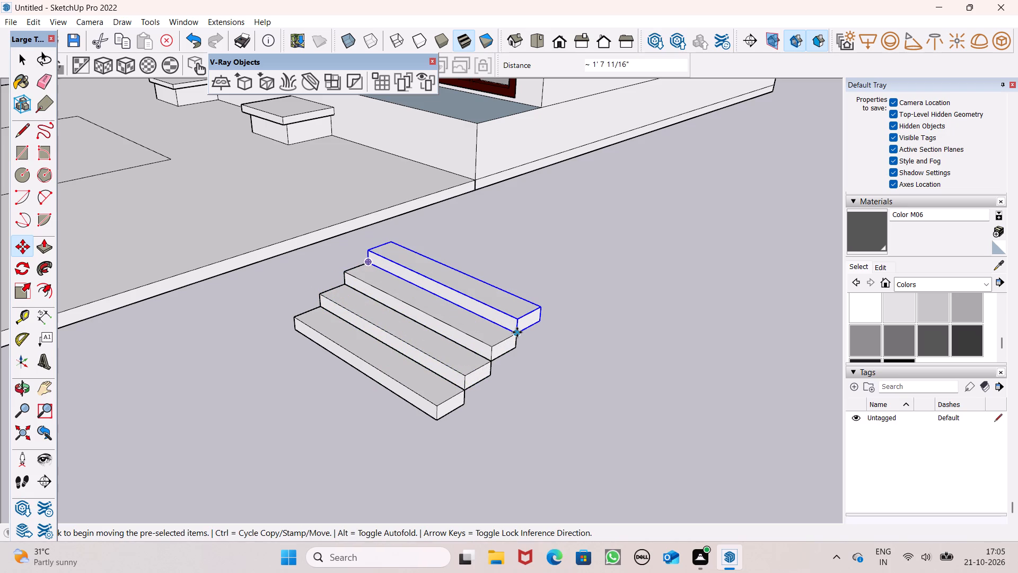
left_click_drag(517, 332, 539, 307)
left_click_drag(540, 306, 551, 291)
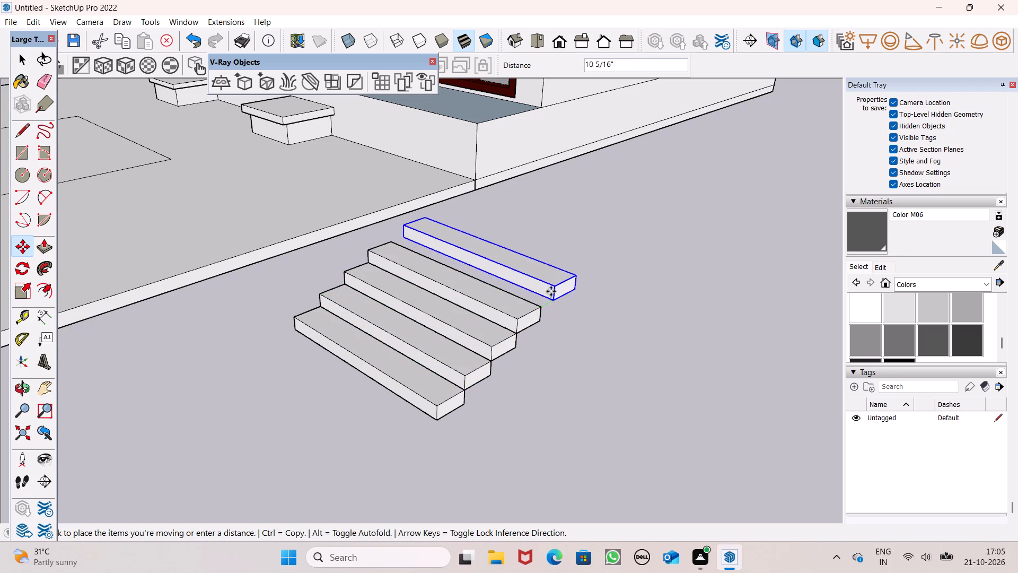
left_click_drag(551, 291, 560, 281)
key("space")
Group all six step blocks together as one staircase.
left_click(576, 325)
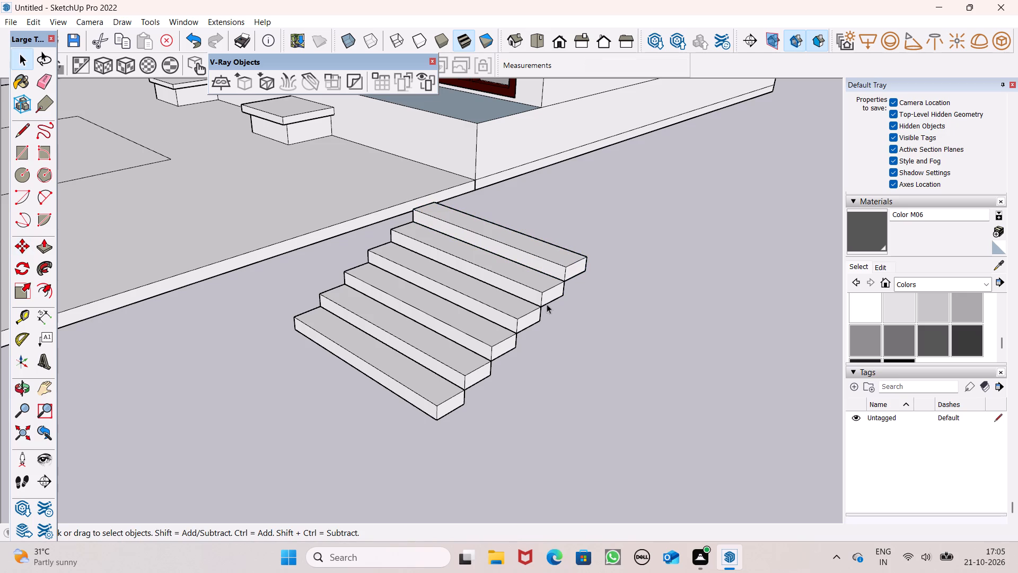
left_click(546, 298, "ctrl")
left_click(557, 278, "ctrl")
left_click(504, 311, "ctrl")
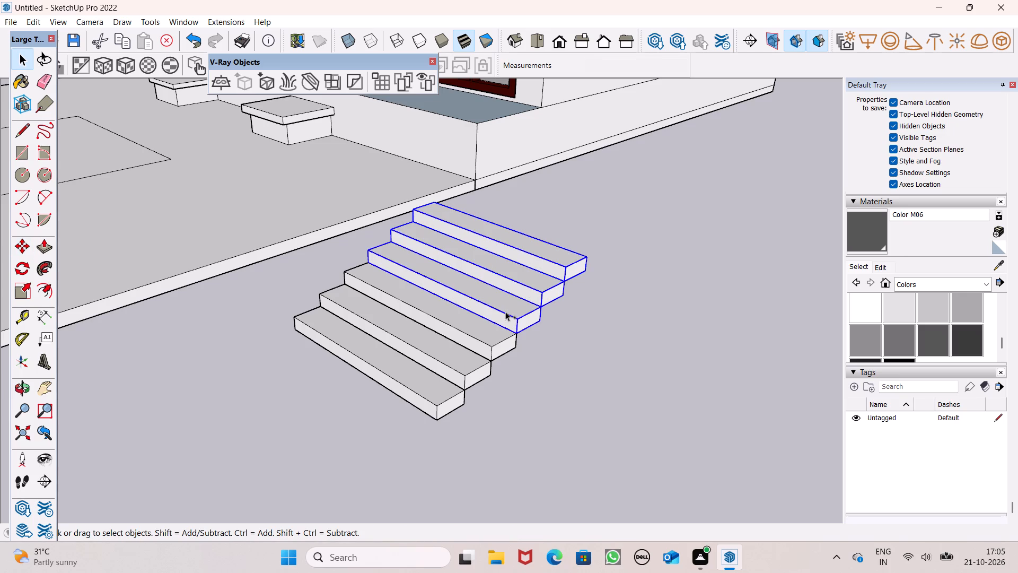
left_click(492, 346, "ctrl")
left_click(474, 357, "ctrl")
left_click(418, 404, "ctrl")
right_click(428, 375, "ctrl")
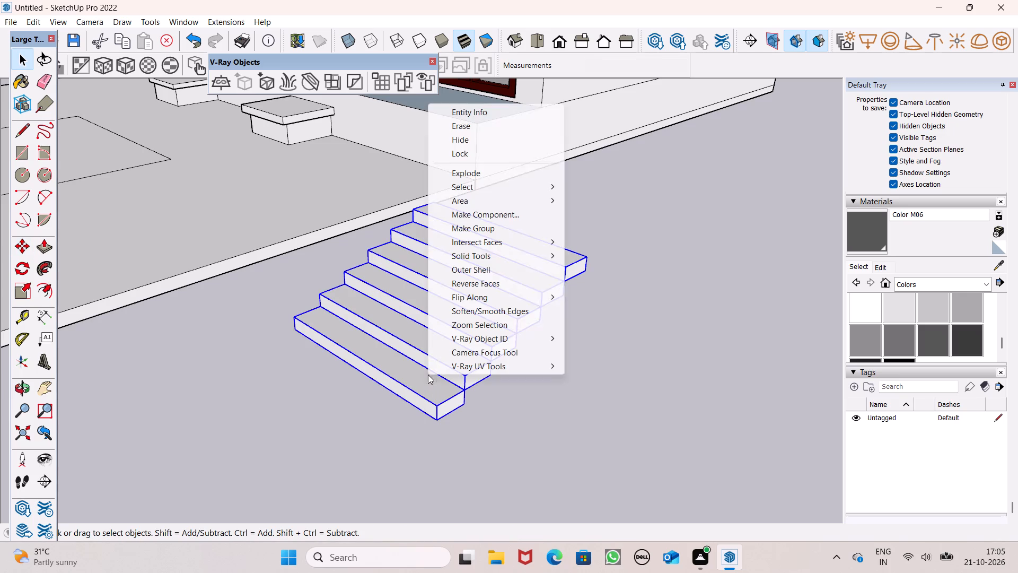
left_click(524, 237, "ctrl")
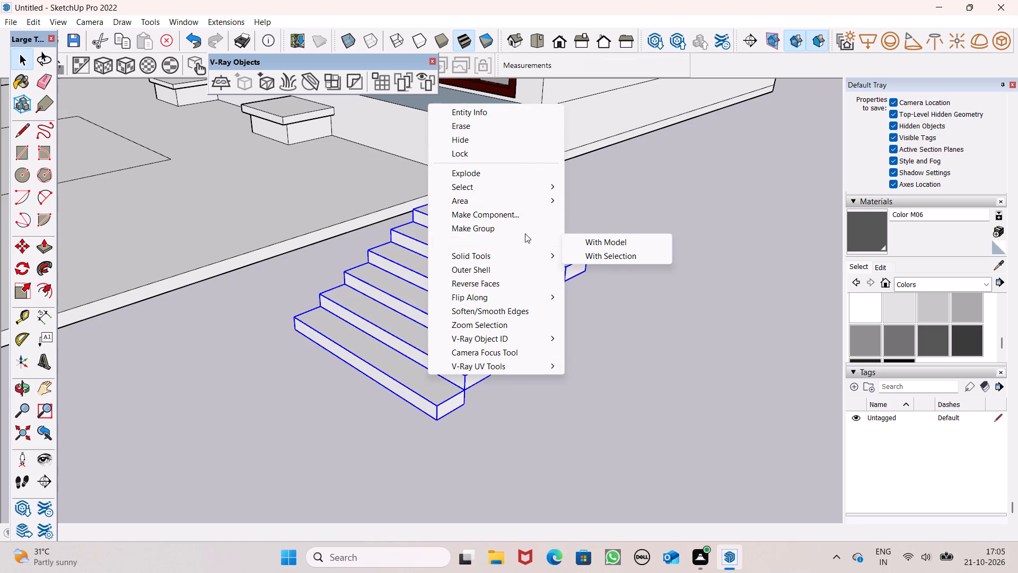
left_click(524, 231, "ctrl")
Move the staircase group about 45' onto the forecourt, in front of the plinth between the two capped blocks.
scroll(564, 289, "down", 7, "ctrl")
scroll(494, 294, "down", 6)
middle_click_drag(432, 311, 683, 338)
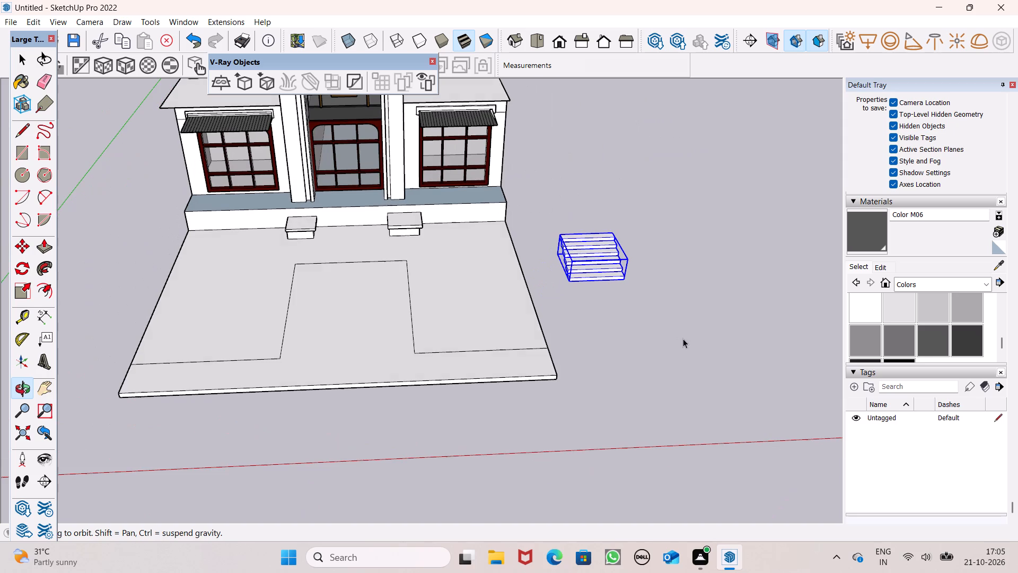
middle_click_drag(683, 338, 681, 345)
key("m")
key("Return")
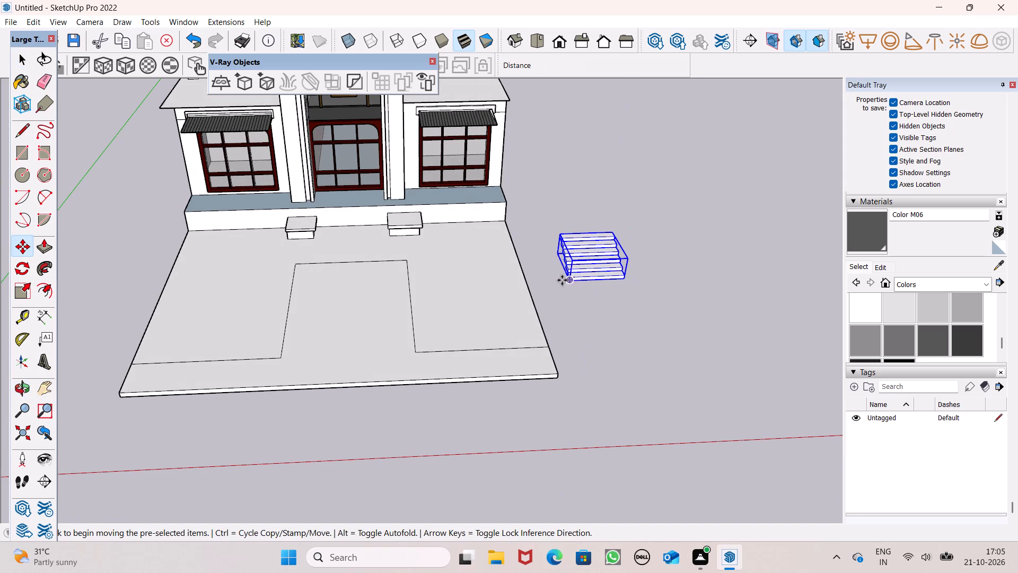
left_click_drag(572, 282, 311, 258)
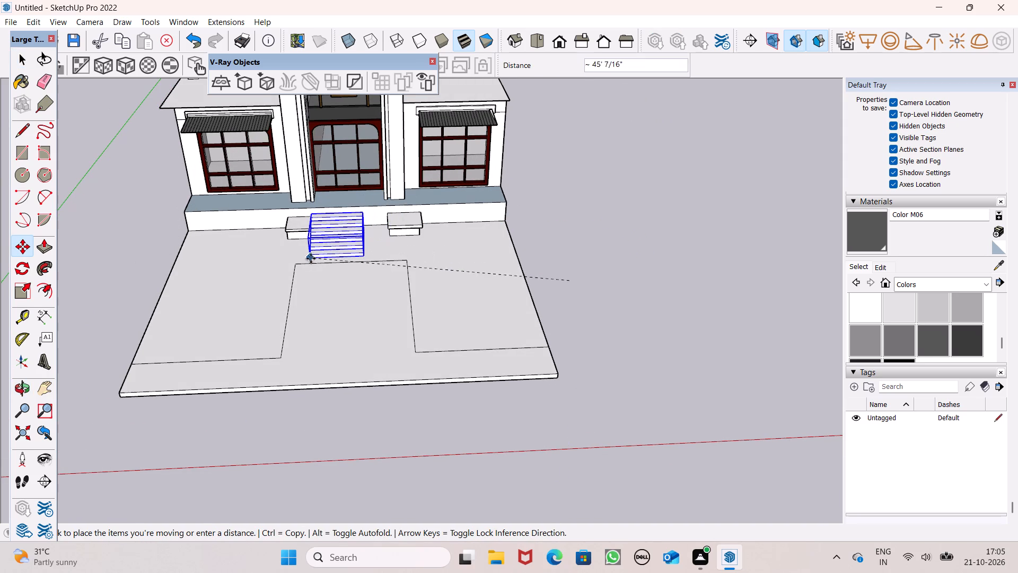
left_click_drag(311, 258, 315, 257)
Move the staircase about 2' 3" toward the house so its back lower corner meets the base of the plinth.
scroll(305, 179, "up", 7)
scroll(383, 292, "up", 1)
middle_click_drag(380, 303, 126, 309)
scroll(361, 265, "up", 7)
scroll(594, 249, "down", 7)
scroll(466, 251, "up", 6)
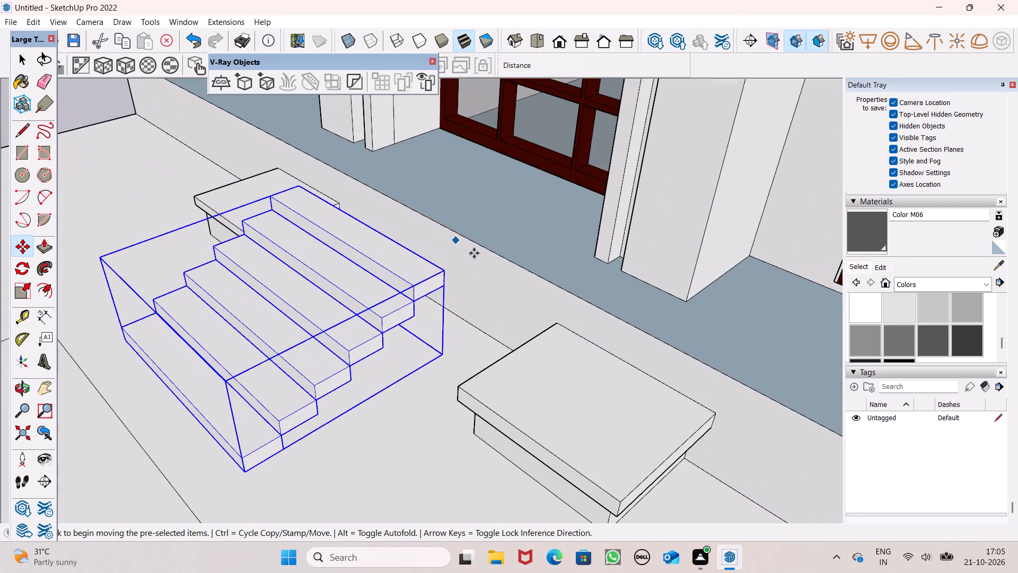
left_click_drag(443, 353, 481, 330)
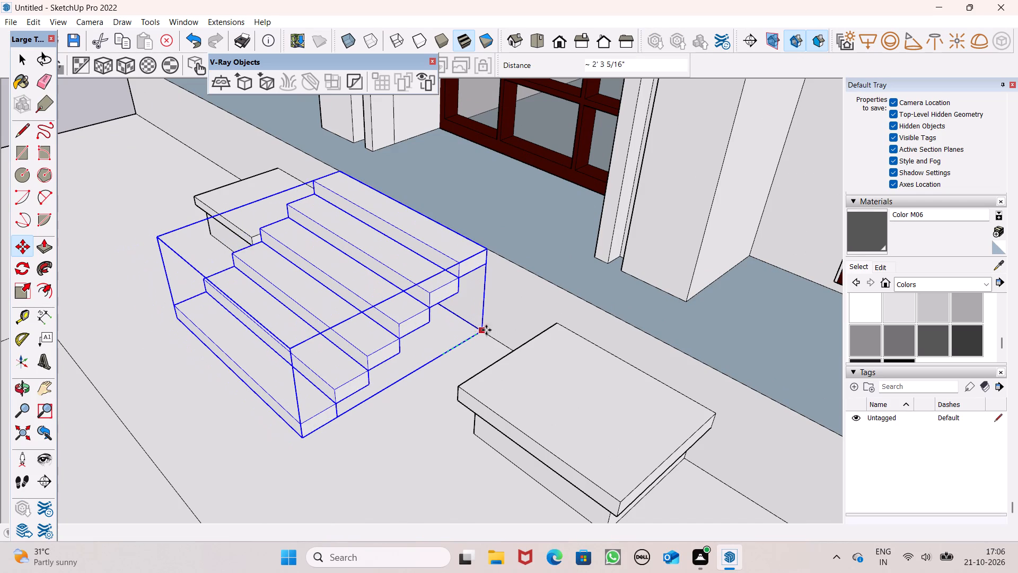
Scale the staircase along the green axis to shorten how far its front projects from the plinth.
middle_click_drag(543, 311, 778, 305)
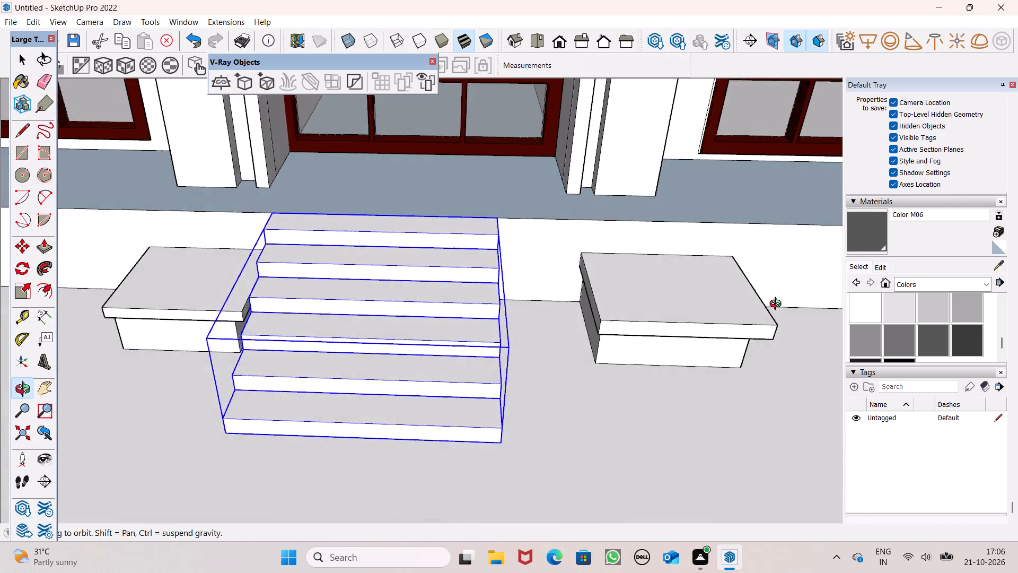
middle_click_drag(778, 305, 788, 304)
scroll(580, 269, "down", 5)
middle_click_drag(528, 296, 627, 312)
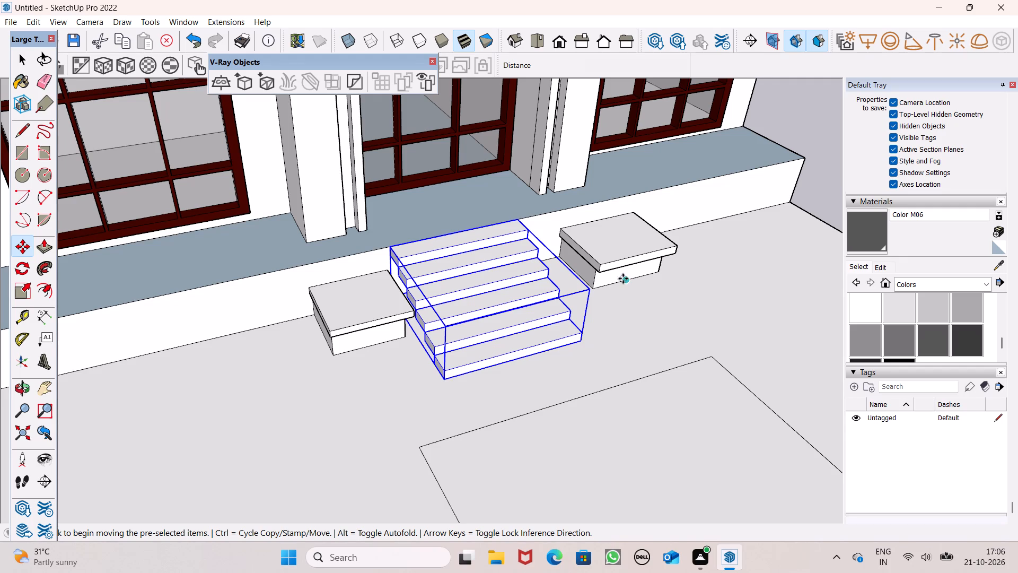
scroll(620, 286, "down", 1)
middle_click_drag(591, 326, 584, 350)
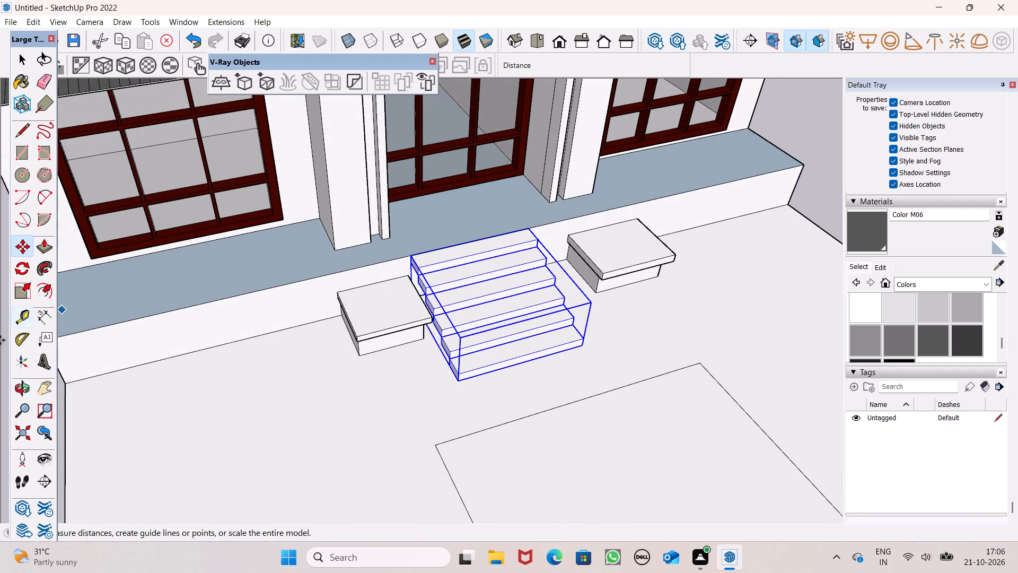
left_click(19, 292)
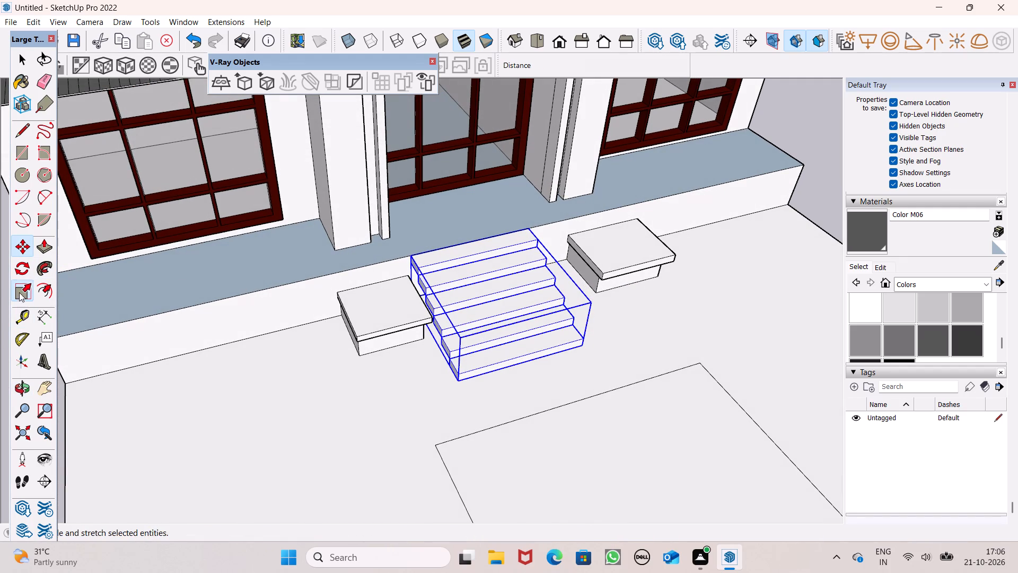
left_click_drag(525, 341, 523, 336)
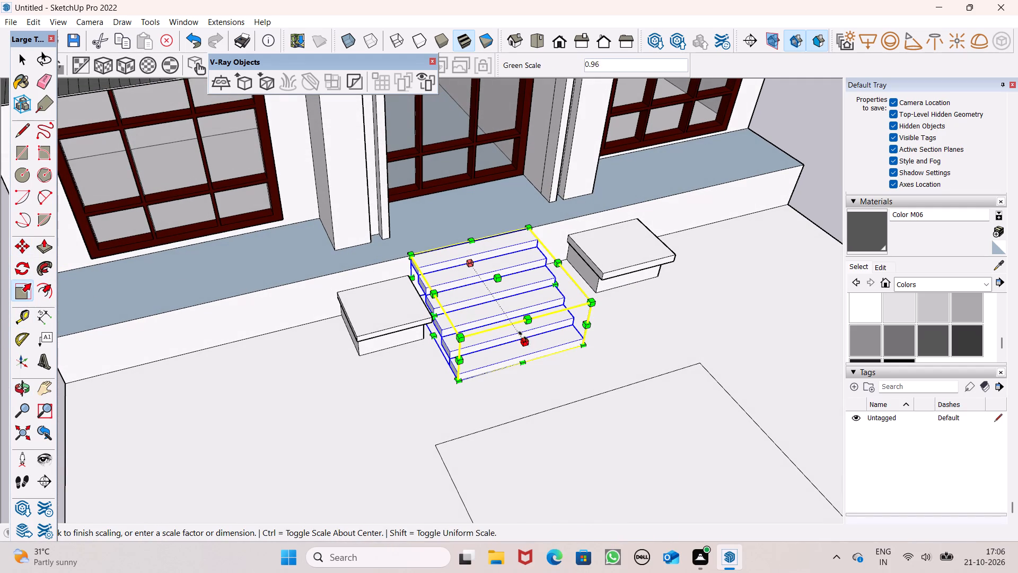
left_click_drag(523, 336, 511, 318)
left_click(511, 318)
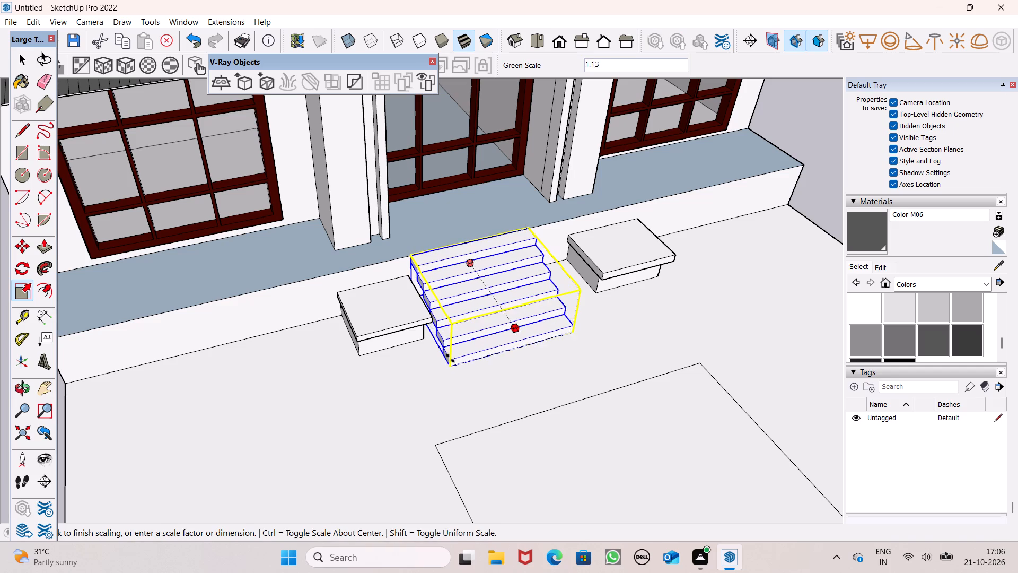
left_click(425, 367)
Copy the staircase about 20' along the plinth, past the right-hand capped block to the front of the right-hand window.
key("space")
scroll(398, 325, "down", 4)
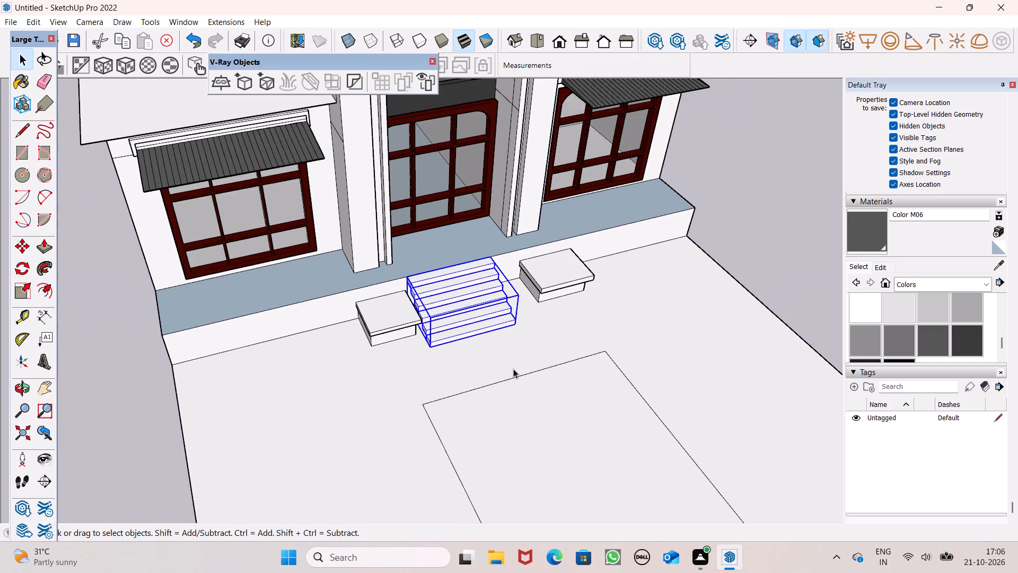
middle_click_drag(513, 369, 239, 395)
scroll(520, 288, "down", 4)
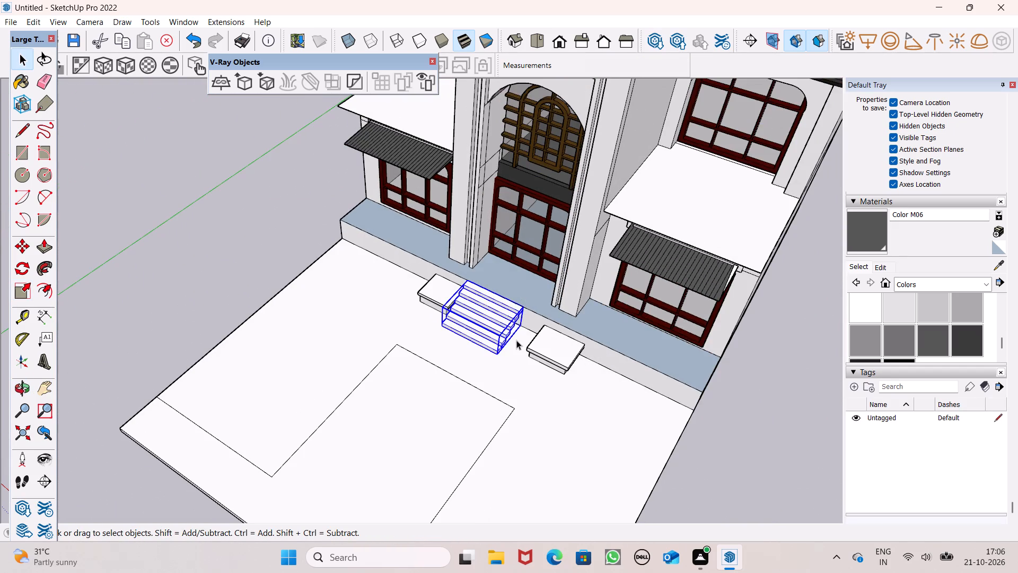
scroll(498, 310, "down", 5)
key("m")
key("Return")
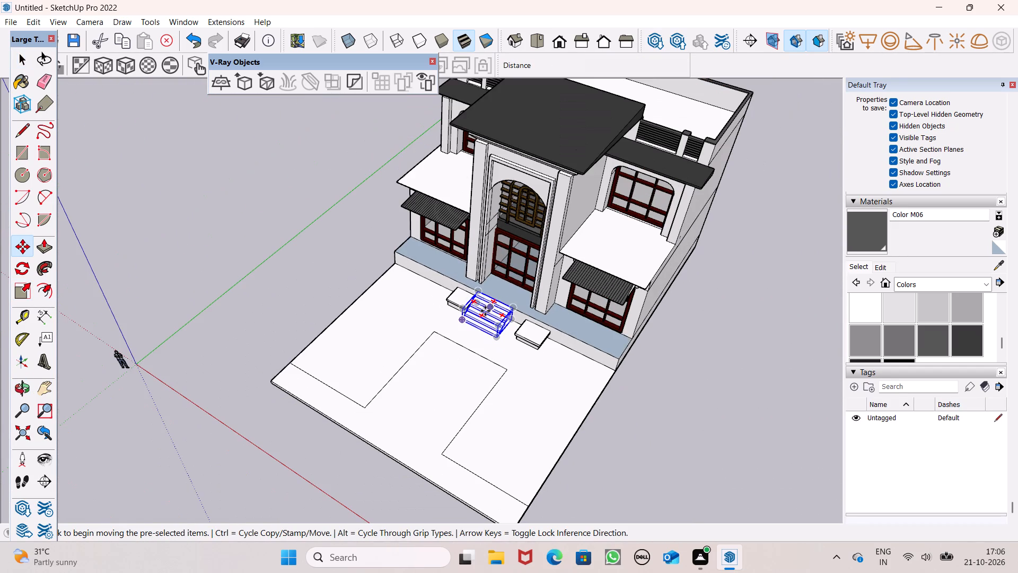
scroll(528, 334, "up", 7)
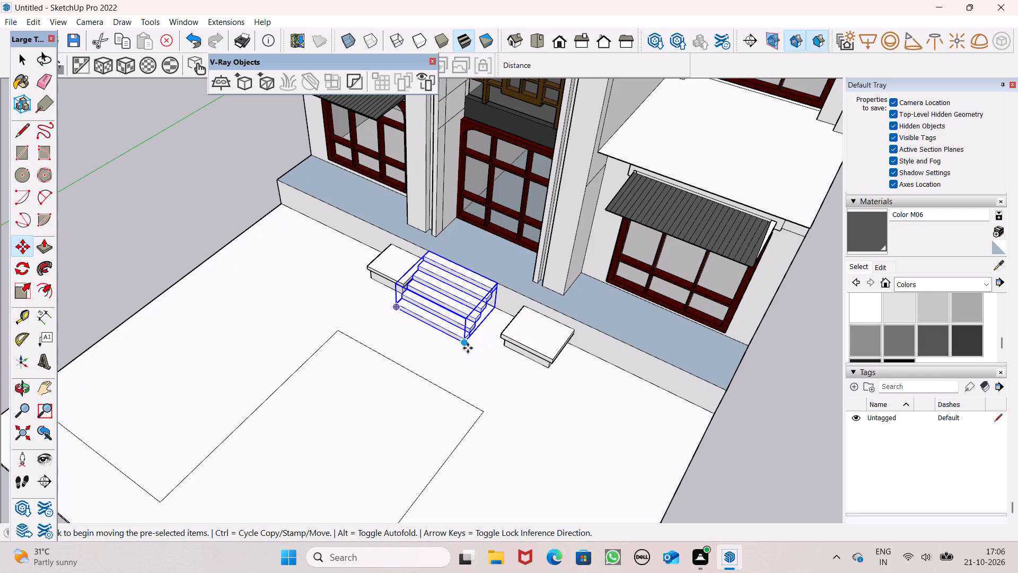
left_click_drag(468, 344, 634, 421)
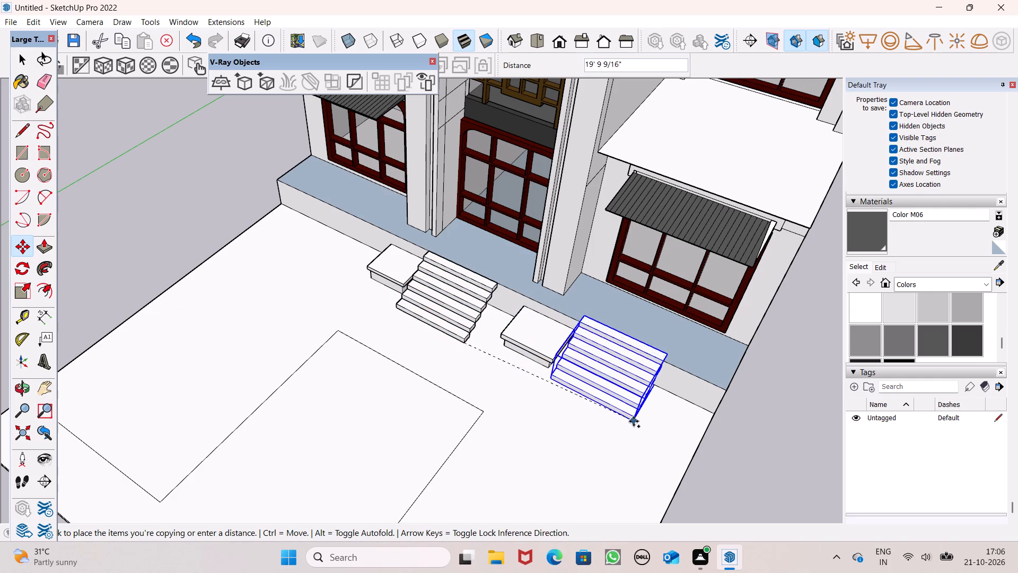
left_click_drag(634, 421, 627, 423)
Shift the copied staircase about 1' 11" farther along the plinth, away from the neighbouring capped block.
left_click(627, 423)
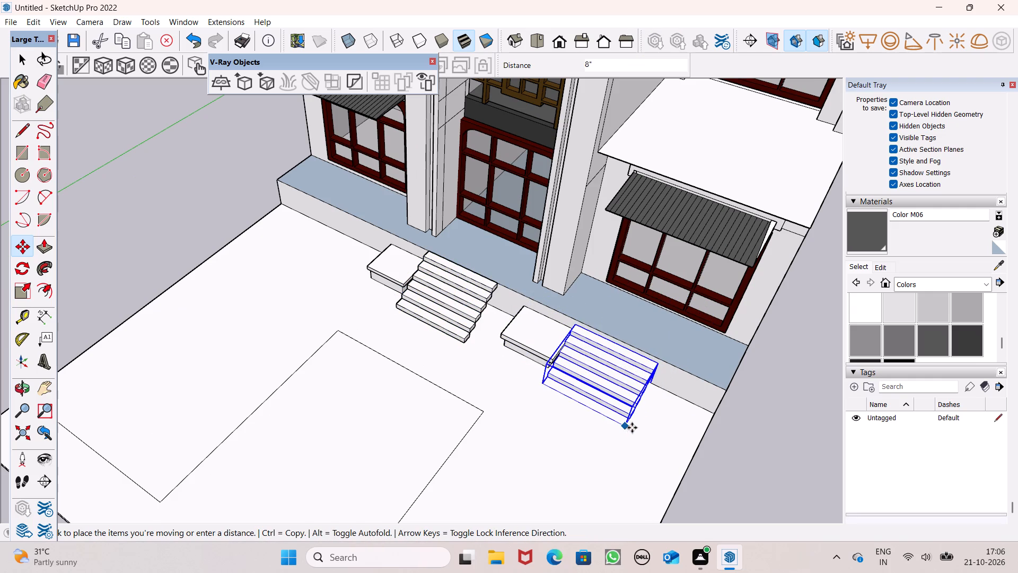
left_click(632, 428)
scroll(707, 361, "down", 6)
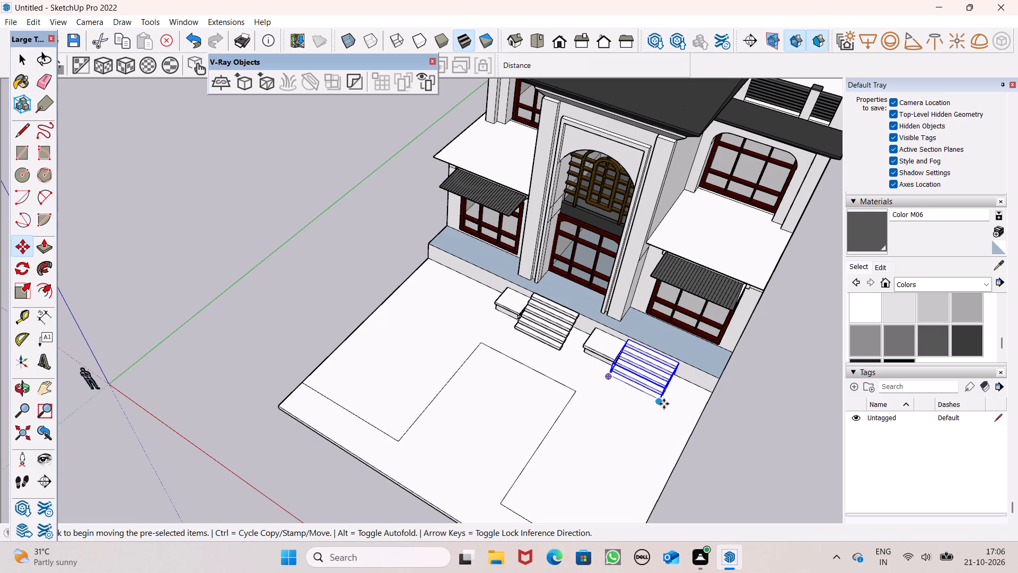
left_click_drag(664, 403, 672, 405)
left_click(670, 405)
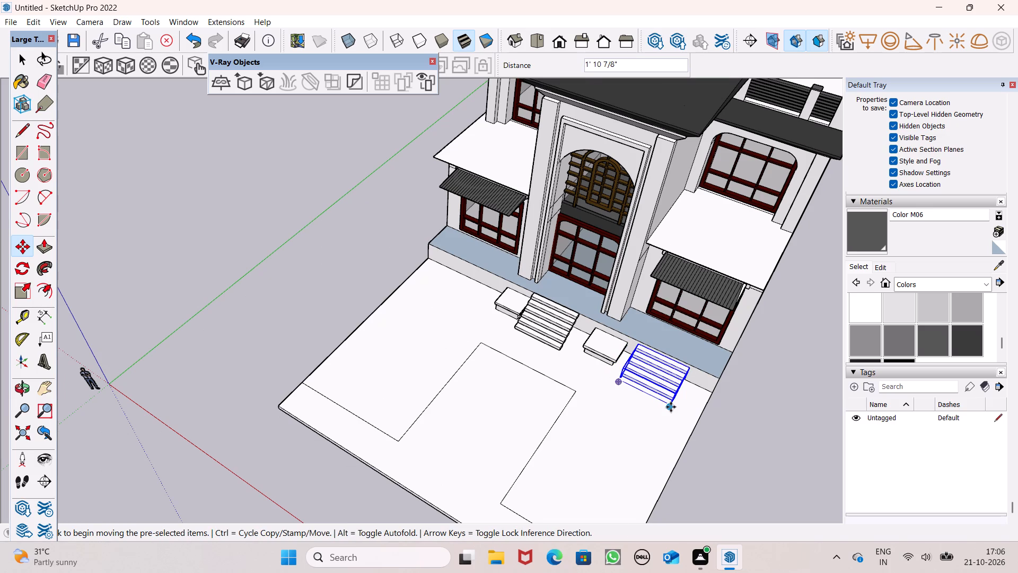
Copy the right-hand staircase about 39' 6" back along the red axis, to the front of the left-hand window.
left_click_drag(671, 407, 474, 311)
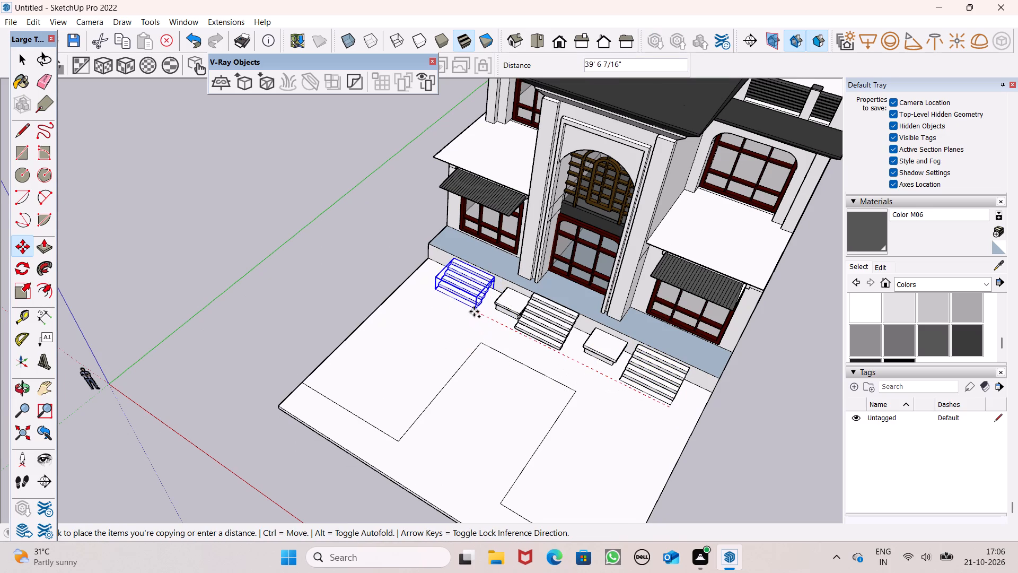
left_click_drag(474, 311, 473, 311)
Raise the left-hand staircase so its lower front corner sits on the forecourt surface.
scroll(468, 286, "up", 6)
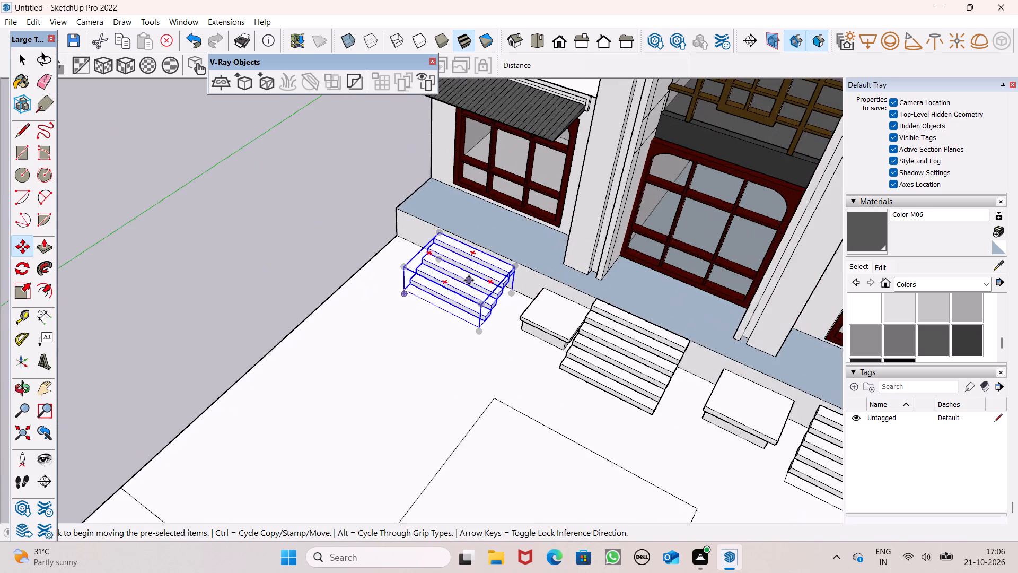
scroll(469, 280, "up", 1)
middle_click_drag(469, 280, 418, 175)
scroll(411, 178, "up", 1)
scroll(447, 326, "up", 2)
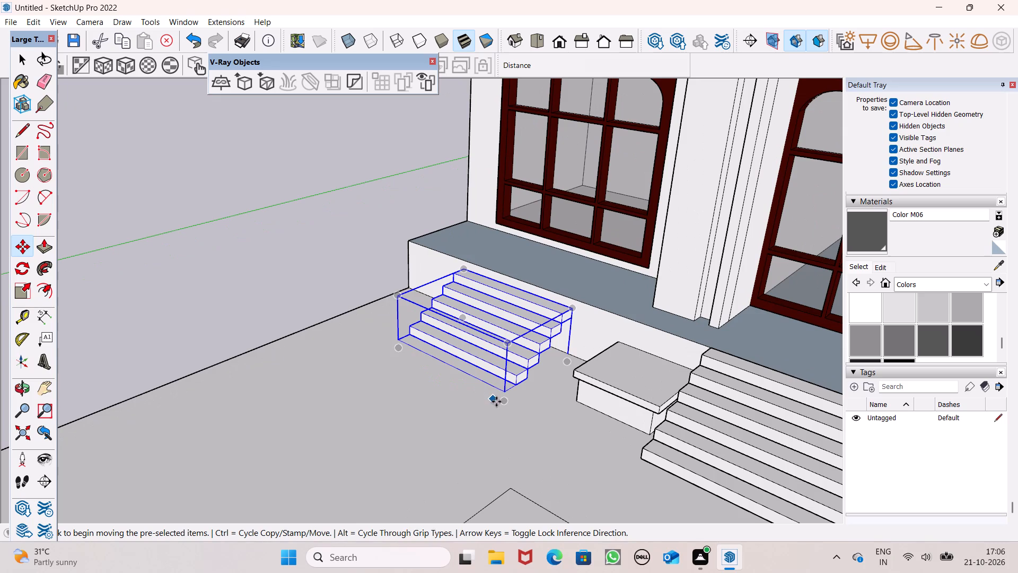
left_click_drag(507, 403, 511, 392)
scroll(476, 272, "down", 6)
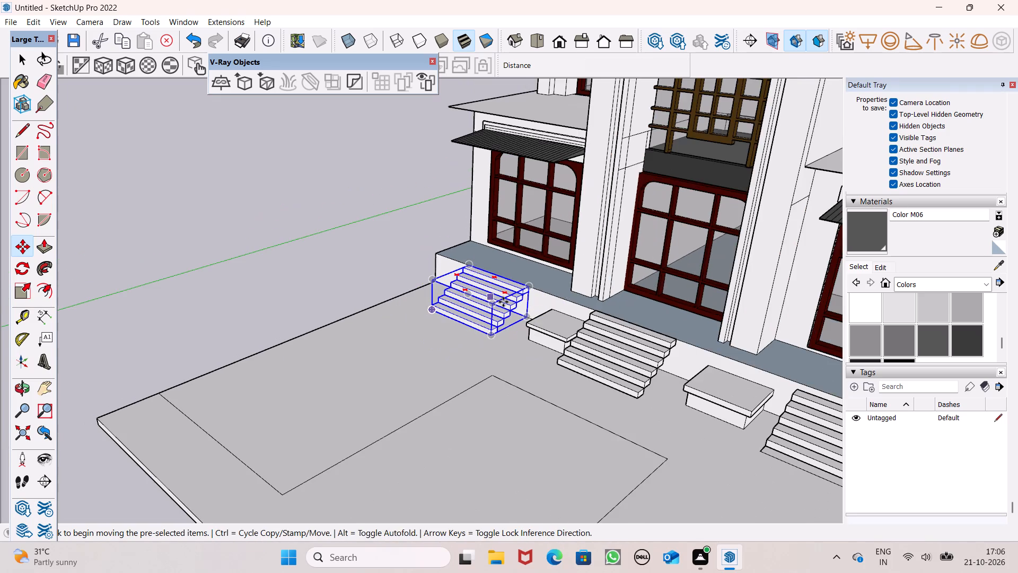
scroll(503, 298, "down", 5)
key("space")
left_click_drag(775, 498, 769, 465)
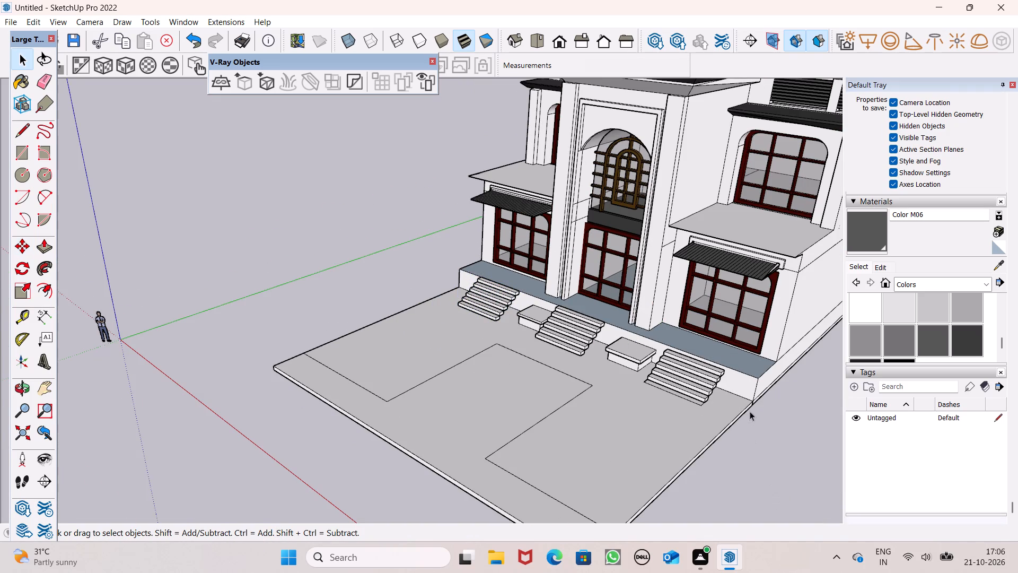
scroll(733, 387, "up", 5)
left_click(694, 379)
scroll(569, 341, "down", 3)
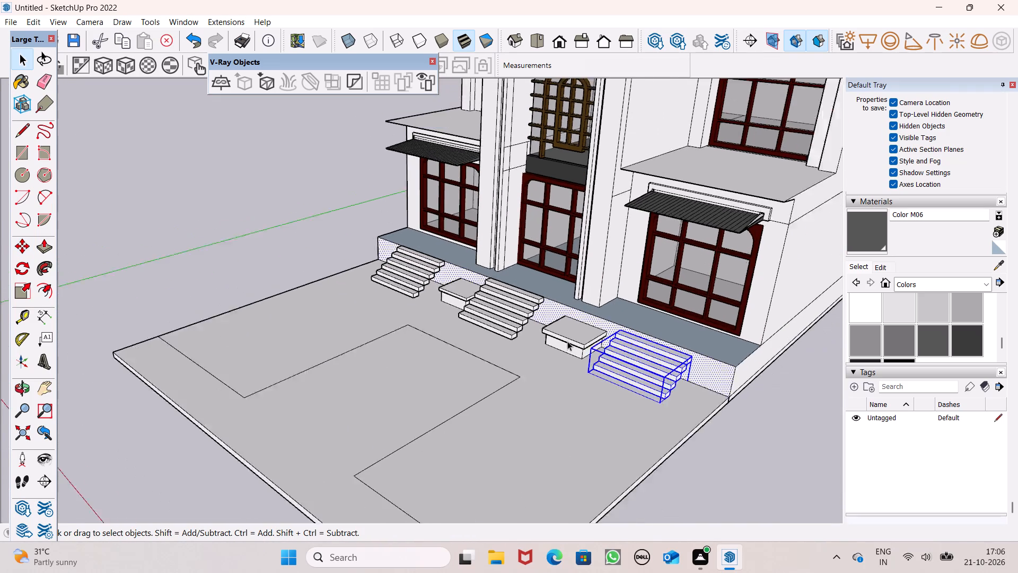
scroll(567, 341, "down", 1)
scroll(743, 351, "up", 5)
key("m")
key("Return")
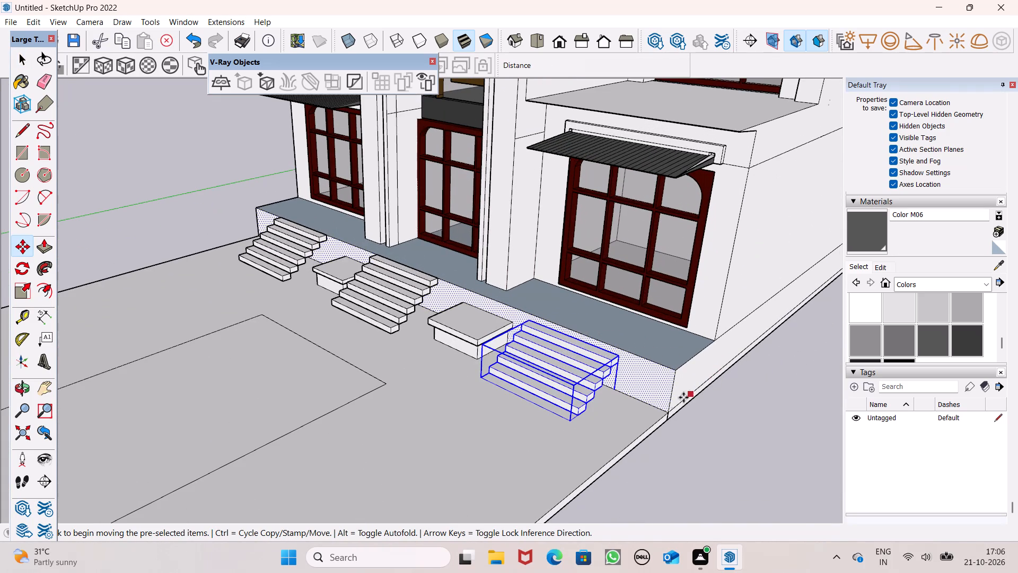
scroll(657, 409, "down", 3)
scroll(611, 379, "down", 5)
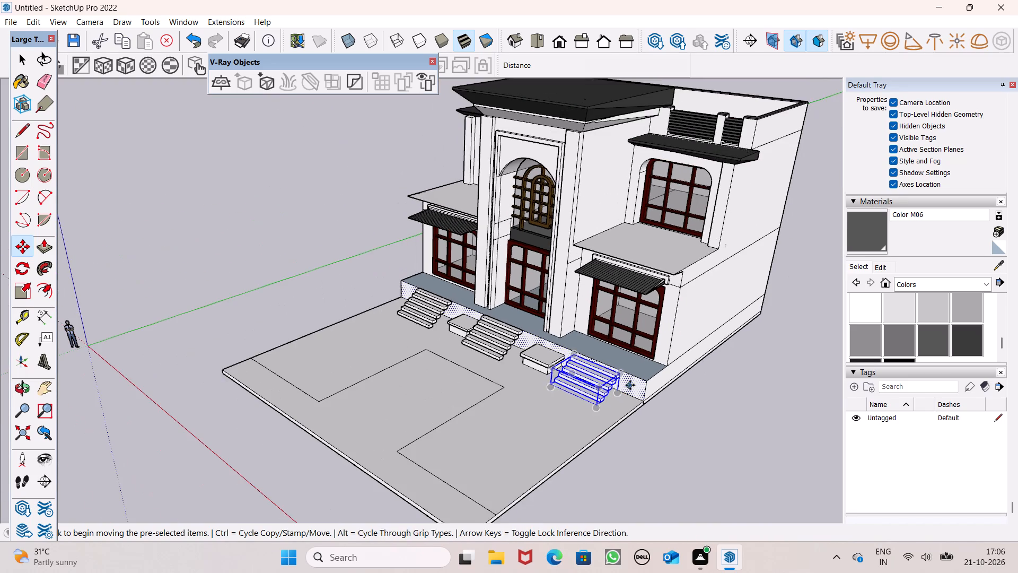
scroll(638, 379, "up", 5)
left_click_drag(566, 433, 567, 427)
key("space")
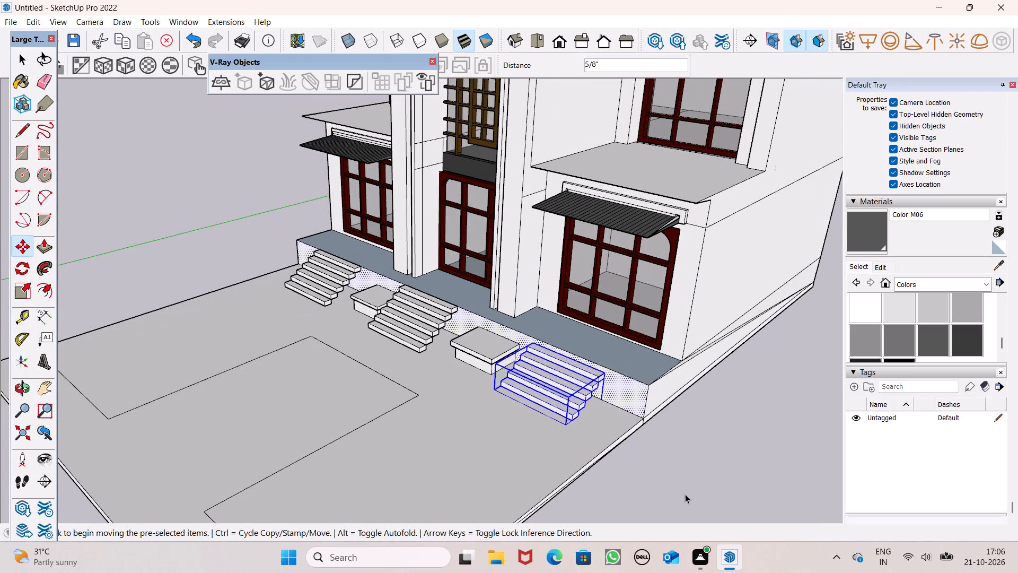
Raise the right-hand staircase 8" so its bottom step rests on the forecourt surface.
left_click(685, 494)
left_click(581, 405)
scroll(564, 393, "up", 5)
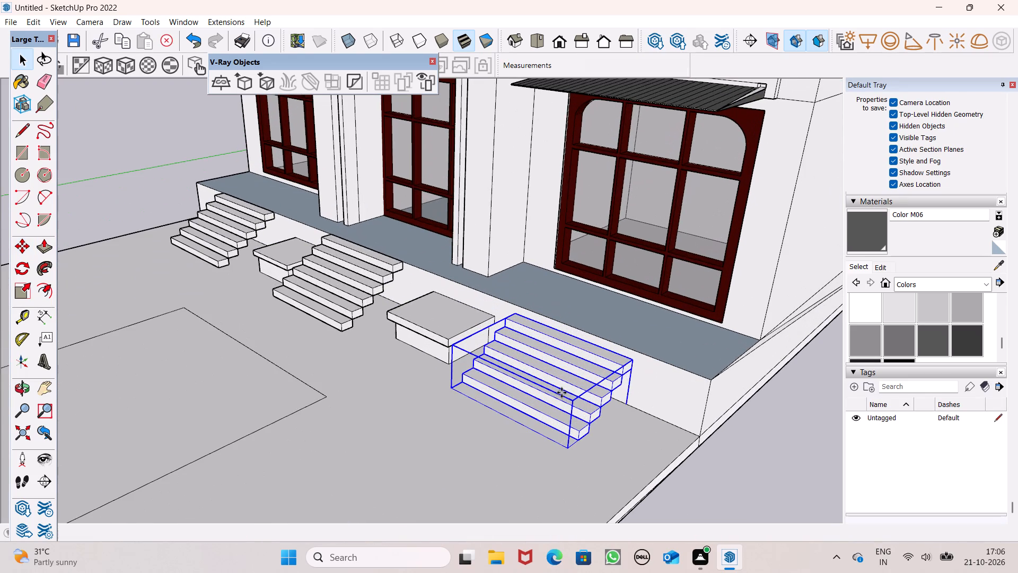
key("m")
key("Return")
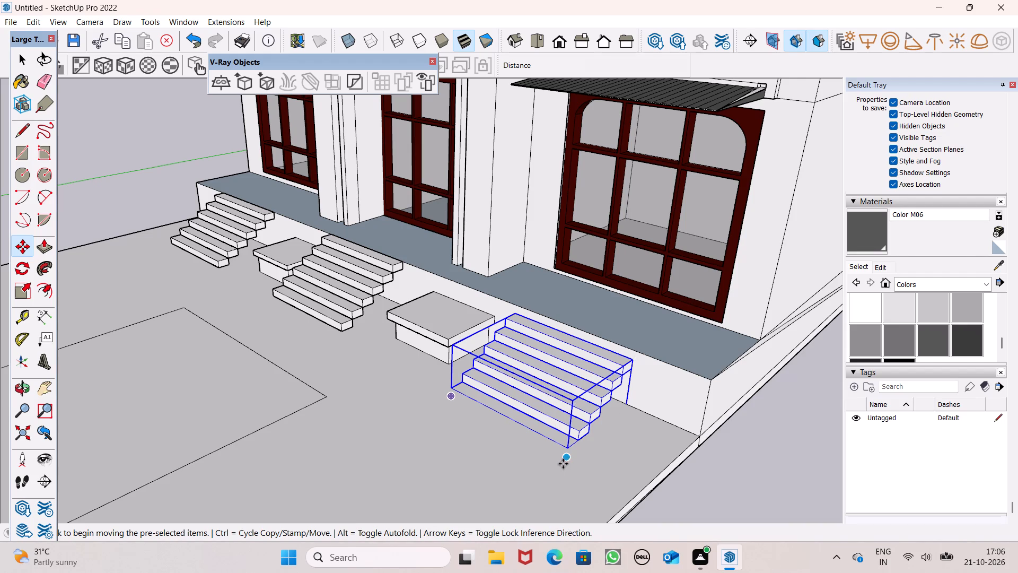
left_click_drag(567, 459, 569, 445)
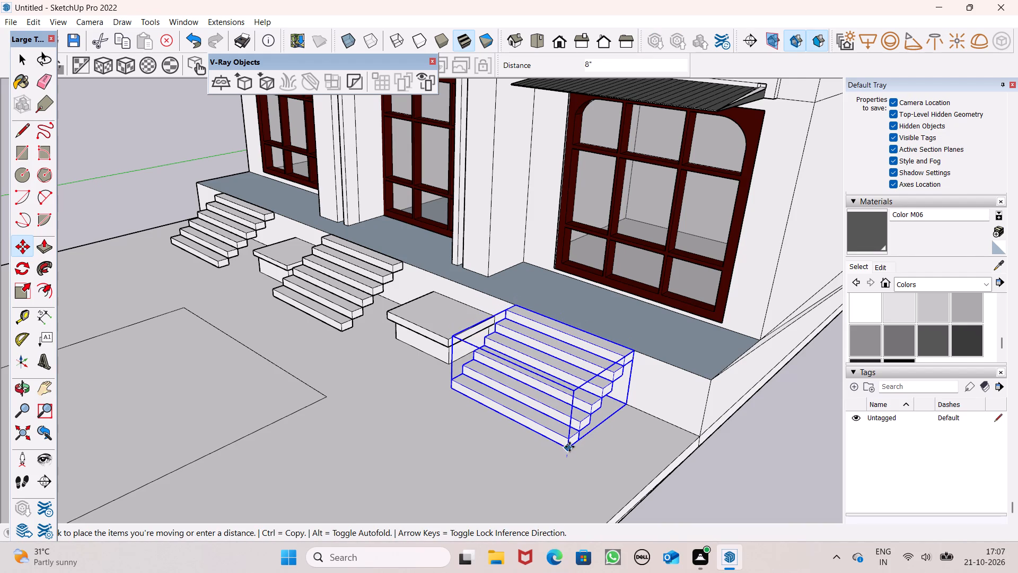
key("space")
left_click(733, 473)
Inspect the three staircases and examine closely how the top step meets the edge of the raised plinth.
scroll(605, 330, "down", 6)
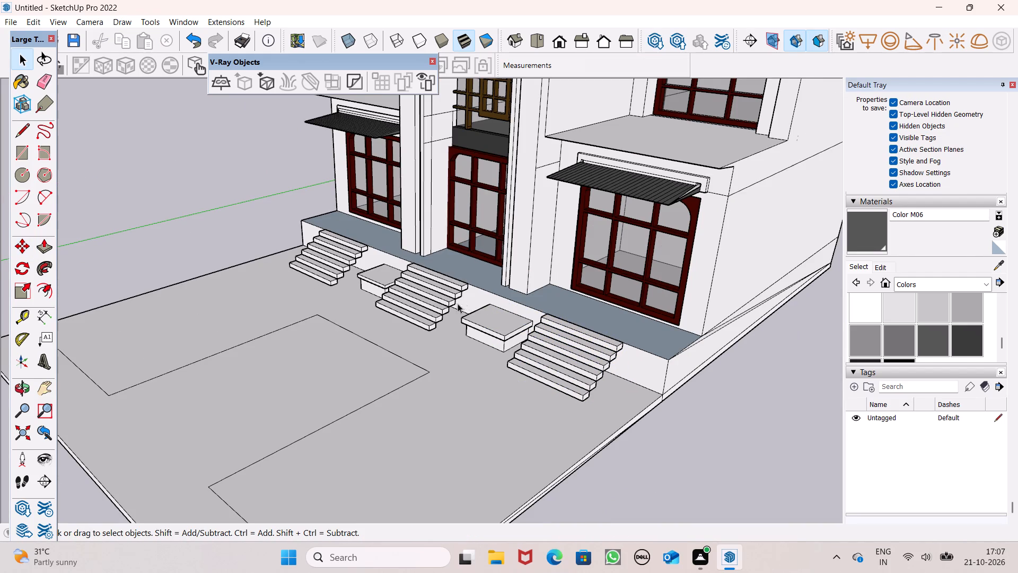
middle_click_drag(458, 310, 521, 367)
scroll(461, 274, "down", 3)
middle_click_drag(453, 288, 343, 358)
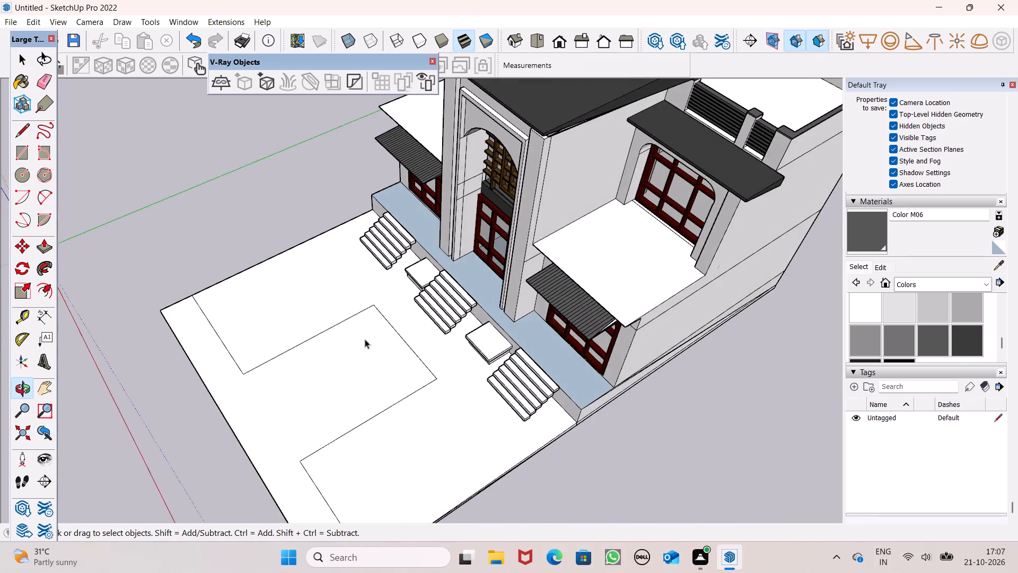
scroll(444, 308, "up", 17)
middle_click_drag(524, 341, 419, 329)
scroll(432, 340, "up", 1)
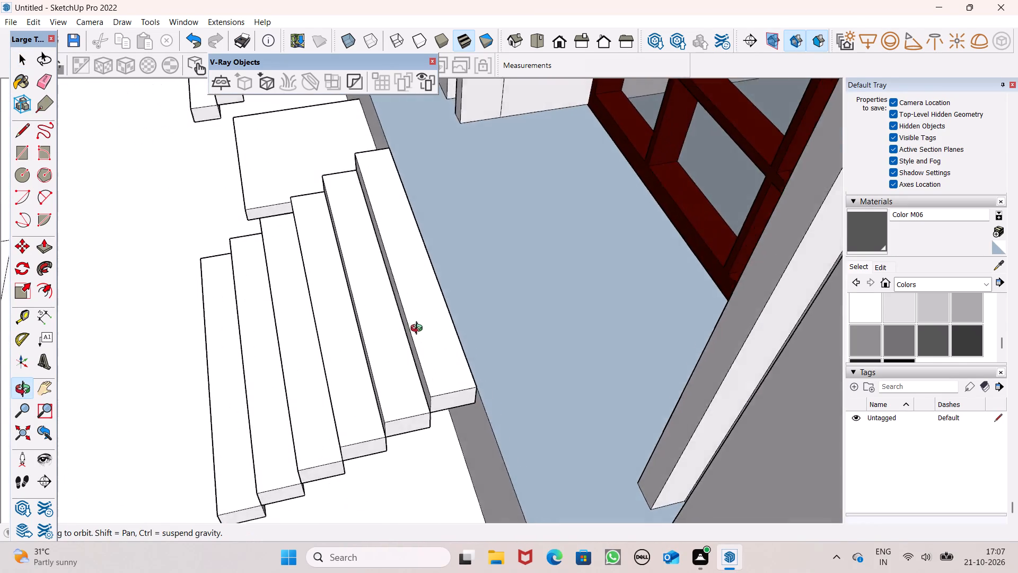
middle_click_drag(419, 329, 325, 221)
scroll(406, 302, "up", 1)
scroll(402, 237, "up", 7)
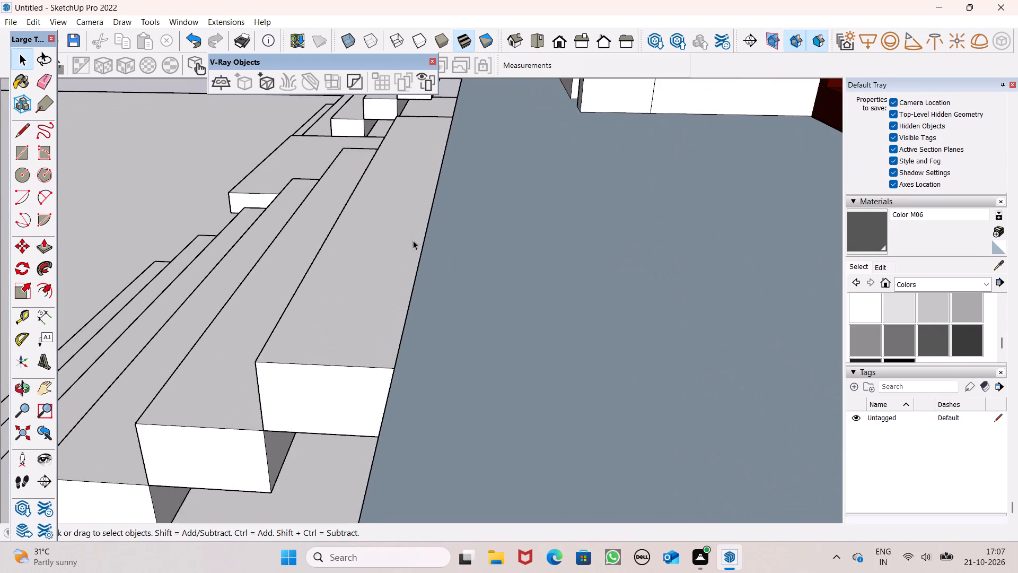
Explode the entrance staircase group into its individual steps.
scroll(441, 266, "up", 8)
scroll(391, 291, "up", 7)
scroll(393, 272, "down", 14)
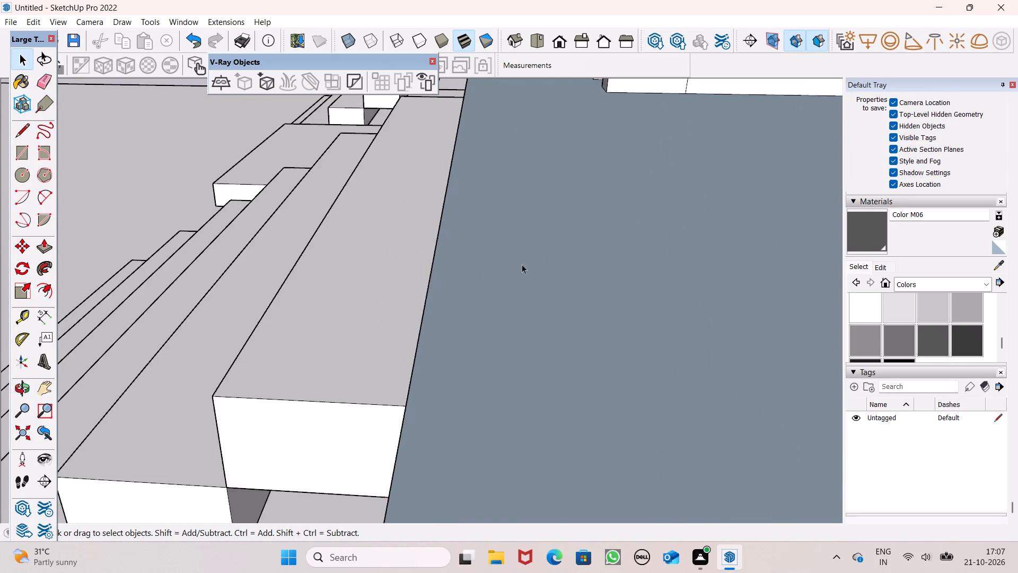
scroll(522, 264, "down", 14)
middle_click_drag(517, 283, 652, 317)
left_click(490, 296)
right_click(493, 292)
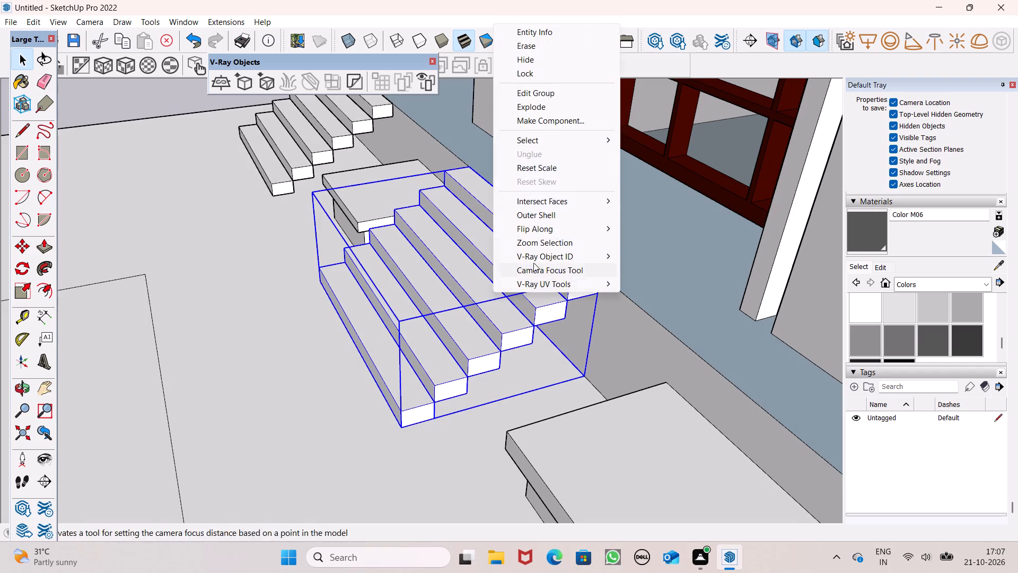
left_click(568, 108)
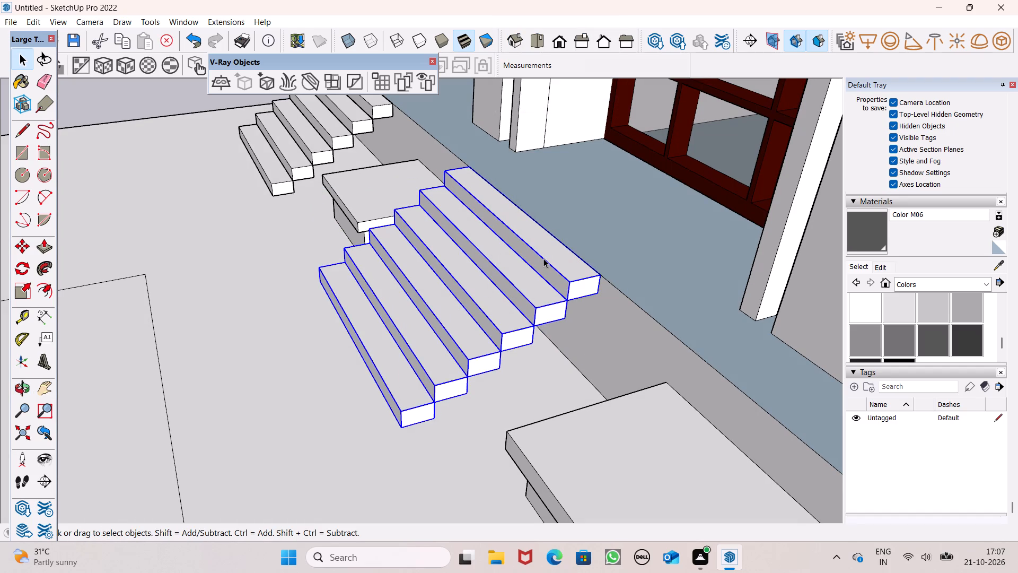
Explode all six individual steps of the entrance staircase together into loose geometry.
left_click(543, 258)
left_click(532, 273, "ctrl")
left_click(507, 309, "ctrl")
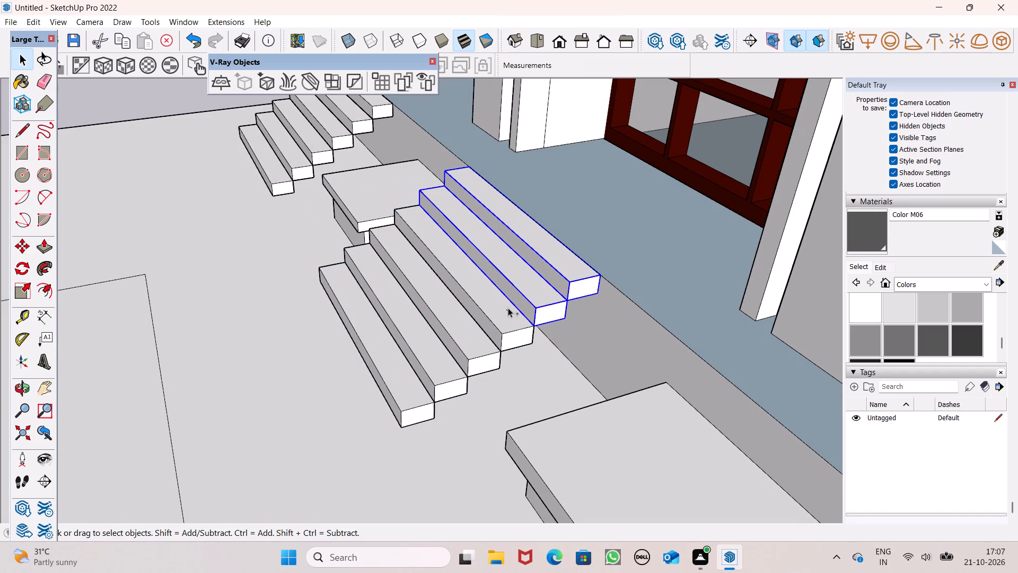
left_click(404, 319, "ctrl")
left_click(423, 314, "ctrl")
left_click(380, 363, "ctrl")
right_click(387, 345, "ctrl")
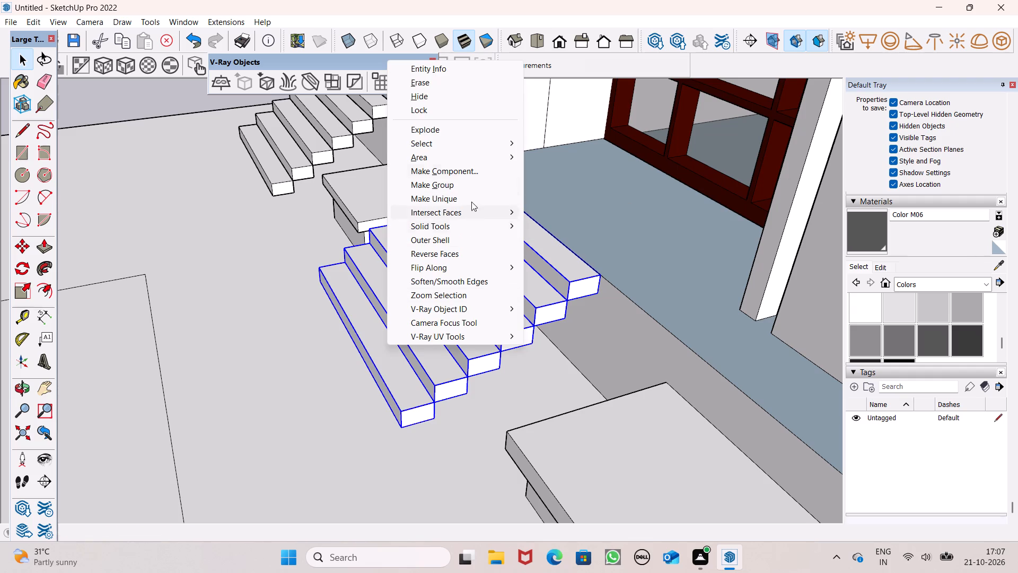
left_click(471, 131, "ctrl")
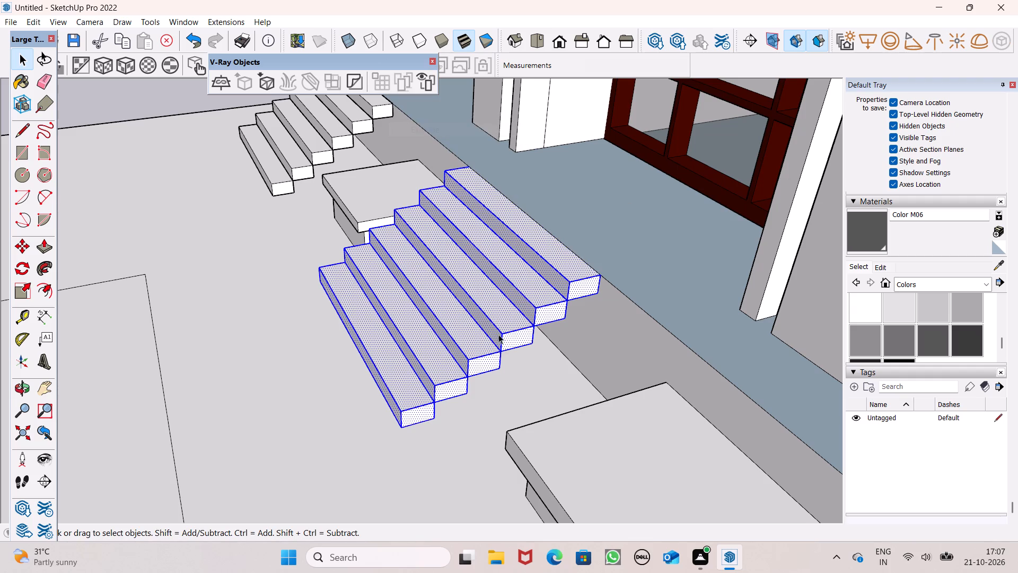
left_click(498, 334)
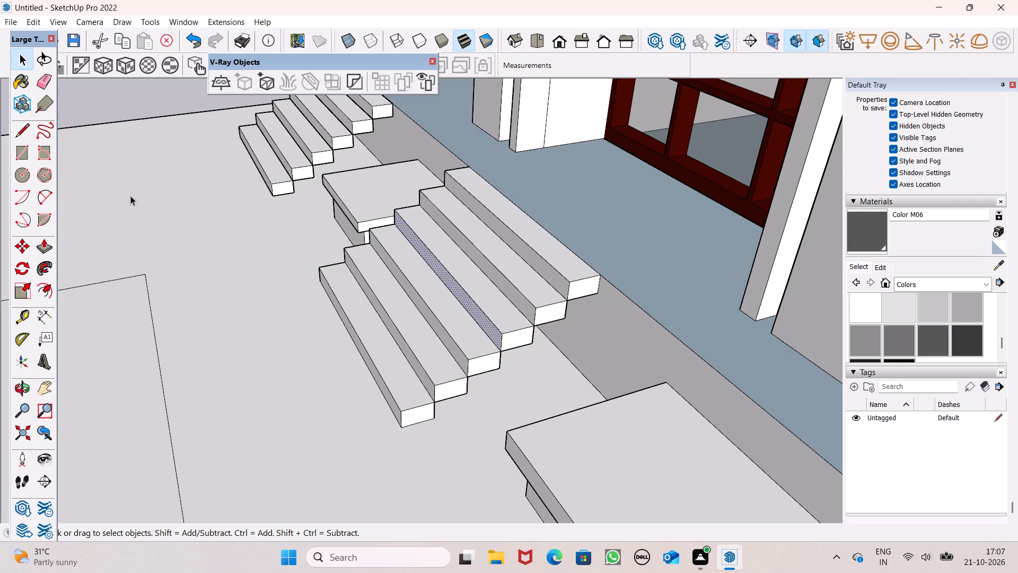
Close the open side profile beneath the entrance steps with a forecourt line about 5' 7" long and a 3' 4" vertical line along the plinth.
left_click(28, 132)
middle_click_drag(252, 334, 255, 338)
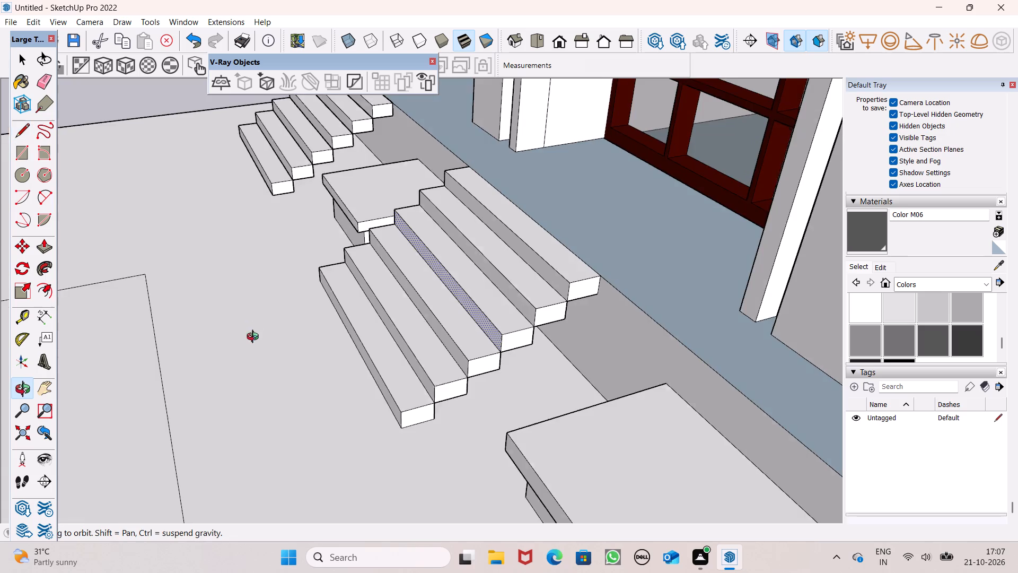
middle_click_drag(255, 338, 284, 289)
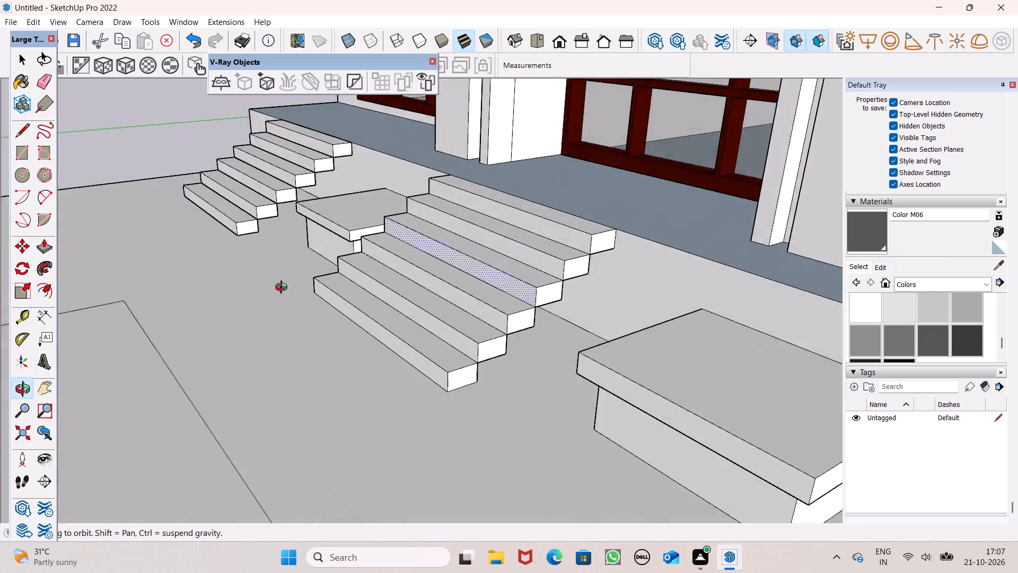
middle_click_drag(284, 289, 255, 286)
scroll(396, 280, "up", 1)
middle_click_drag(396, 282, 387, 310)
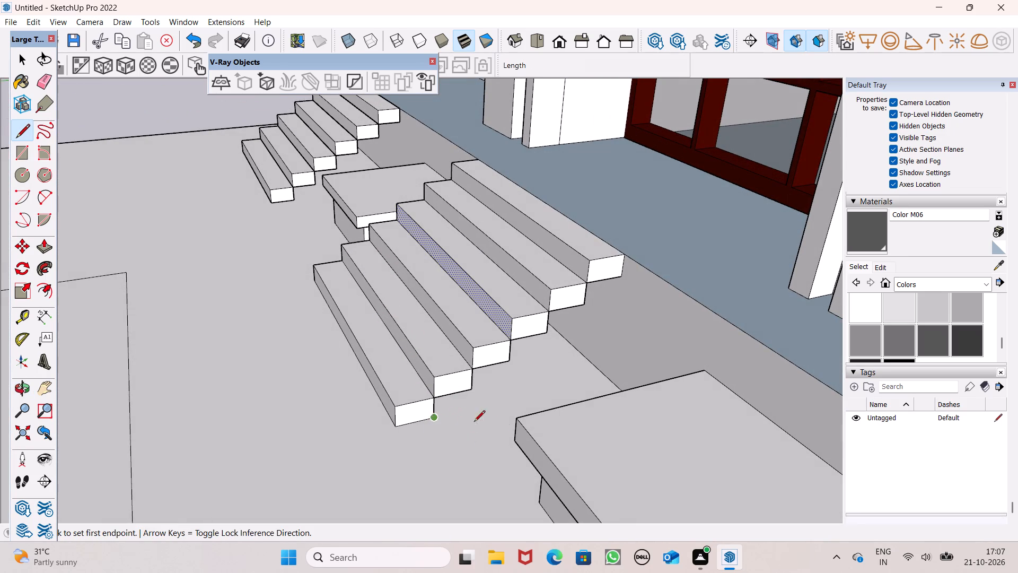
middle_click_drag(408, 340, 670, 342)
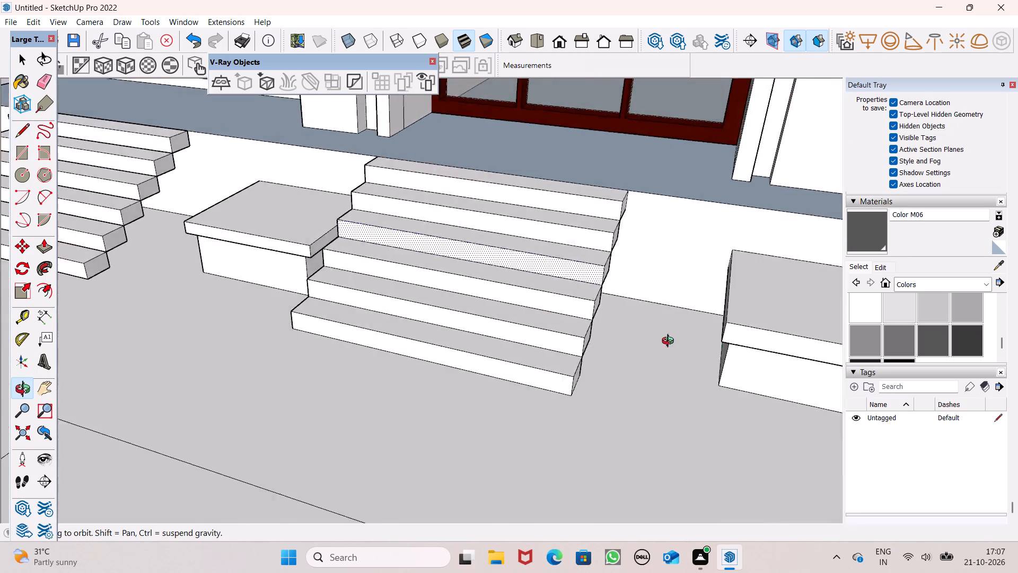
middle_click_drag(670, 342, 754, 328)
scroll(403, 297, "up", 8)
scroll(670, 267, "down", 2)
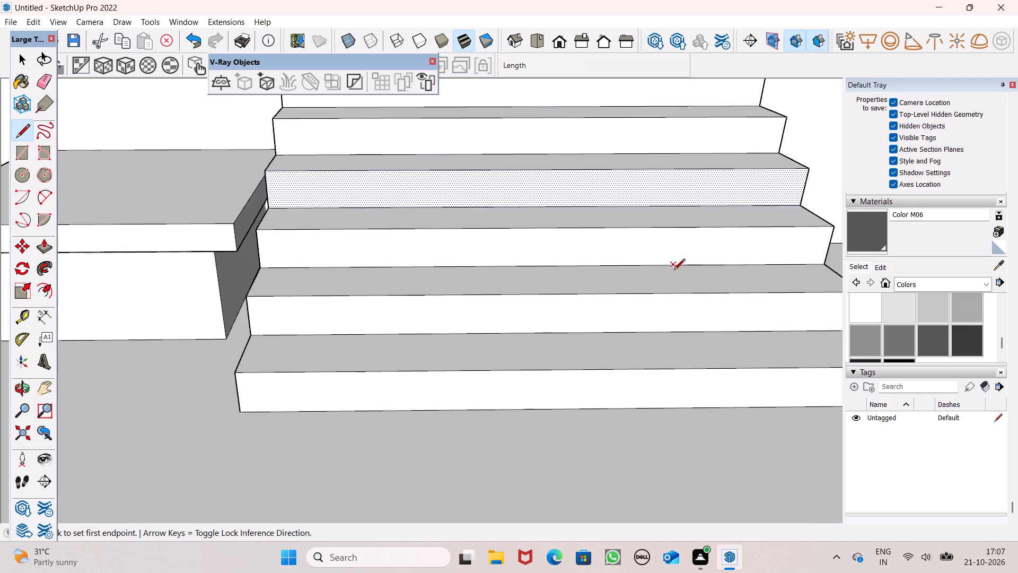
scroll(674, 271, "down", 3)
middle_click_drag(489, 290, 728, 281)
scroll(446, 253, "up", 3)
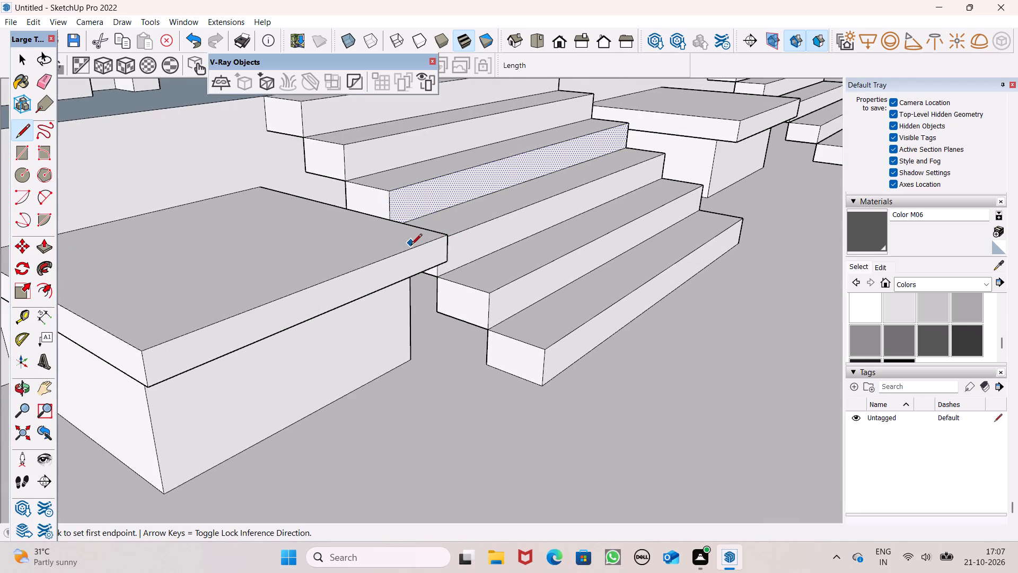
middle_click_drag(409, 251, 449, 425)
scroll(408, 255, "up", 1)
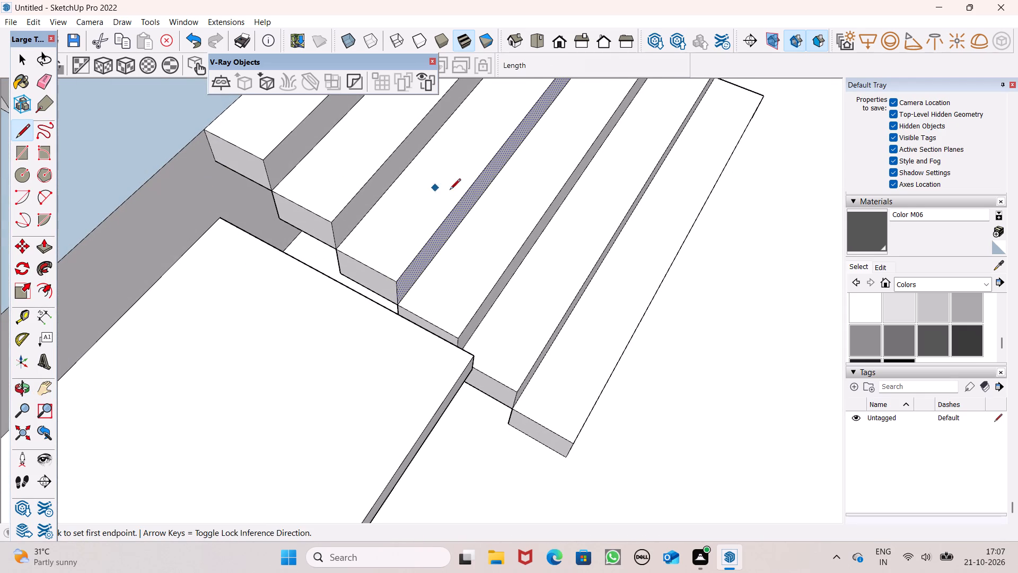
scroll(450, 190, "down", 6)
middle_click_drag(477, 224, 114, 200)
scroll(115, 201, "up", 1)
scroll(259, 184, "down", 5)
middle_click_drag(392, 266, 322, 243)
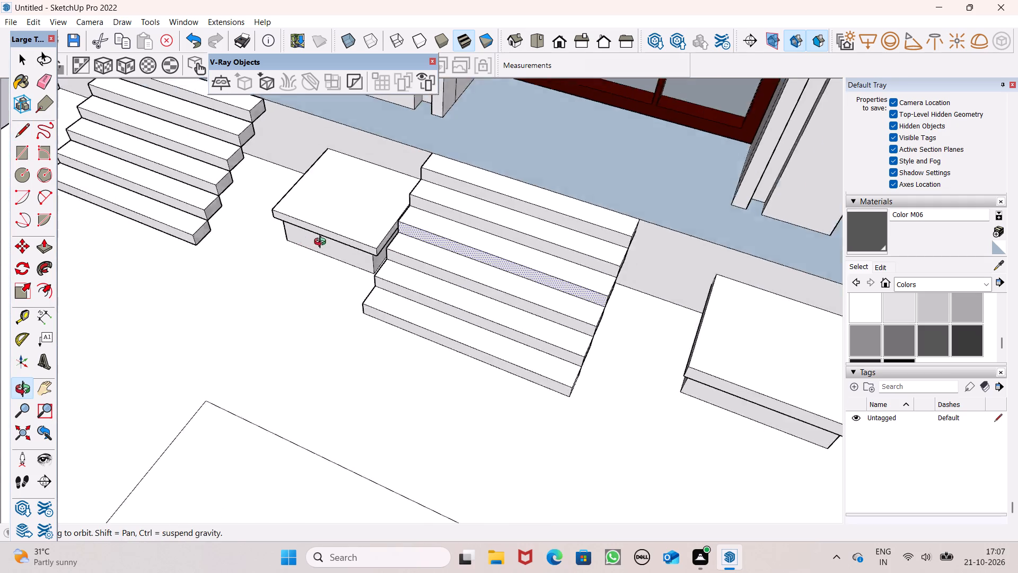
middle_click_drag(322, 243, 200, 213)
scroll(200, 213, "up", 1)
scroll(692, 338, "up", 1)
scroll(653, 326, "down", 1)
middle_click_drag(674, 370, 666, 342)
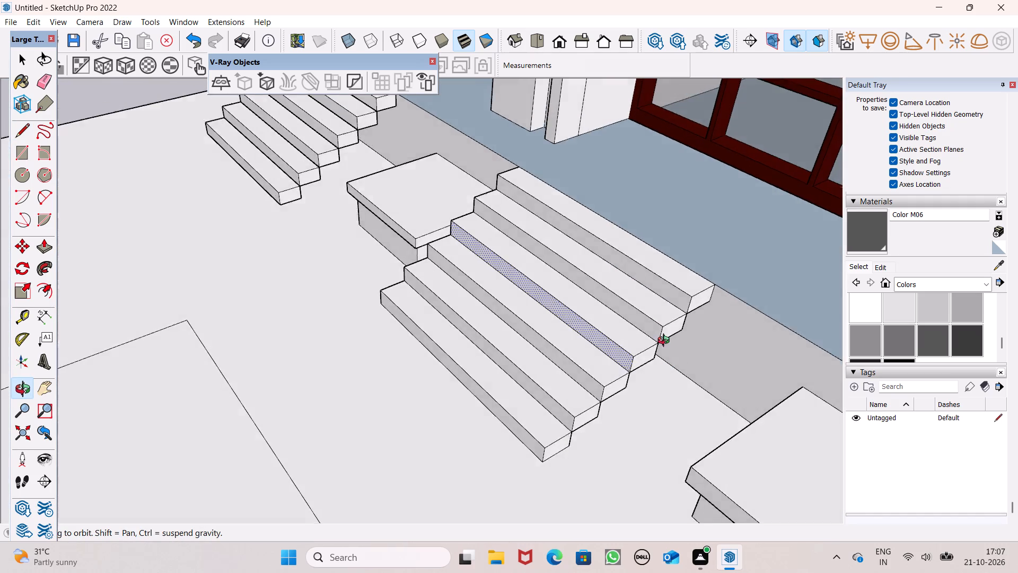
middle_click_drag(666, 342, 537, 298)
middle_click_drag(559, 420, 446, 354)
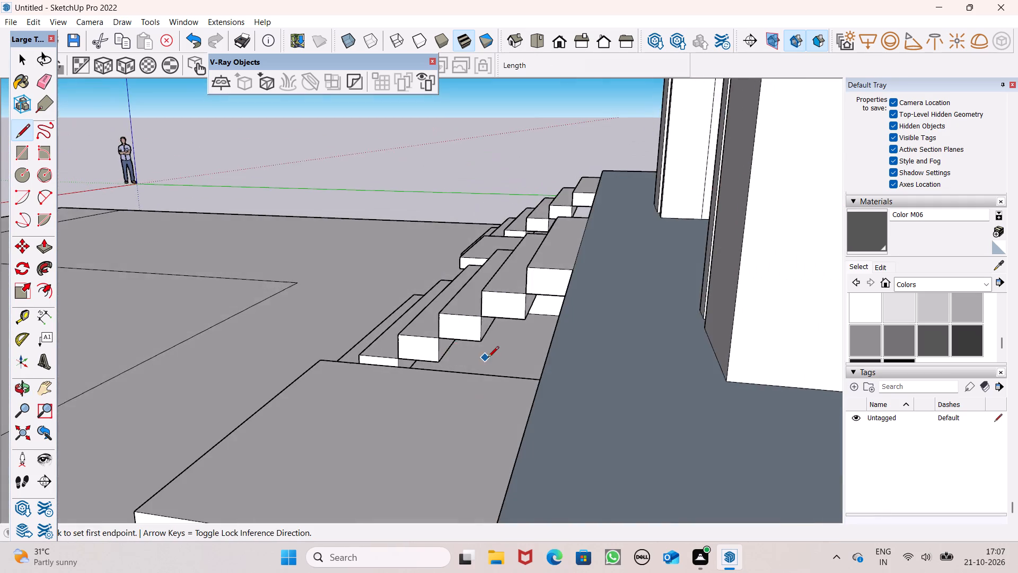
scroll(493, 360, "up", 8)
middle_click_drag(510, 336, 510, 319)
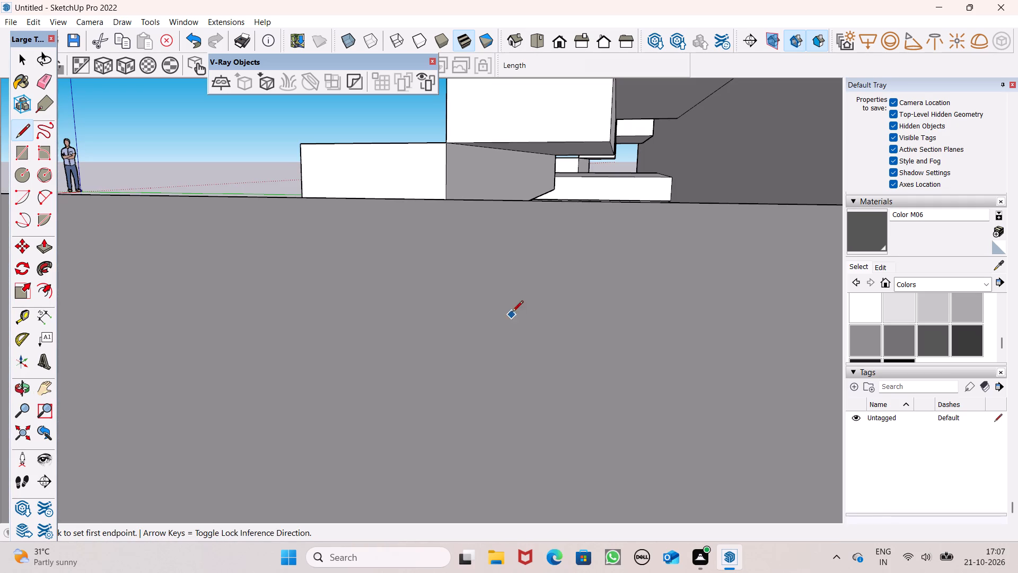
scroll(609, 217, "up", 8)
scroll(641, 140, "up", 6)
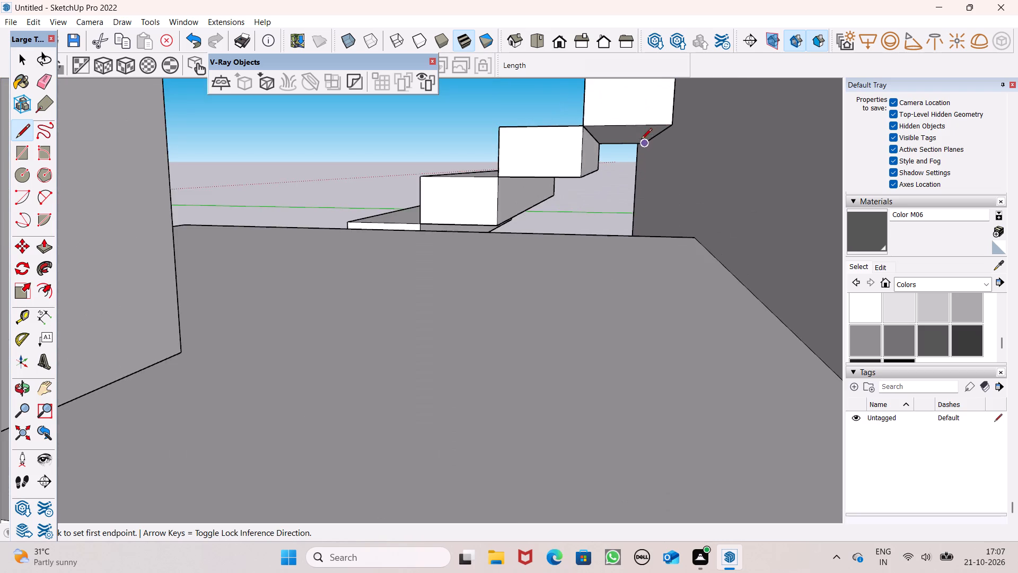
scroll(641, 149, "down", 4)
middle_click_drag(619, 257, 598, 236)
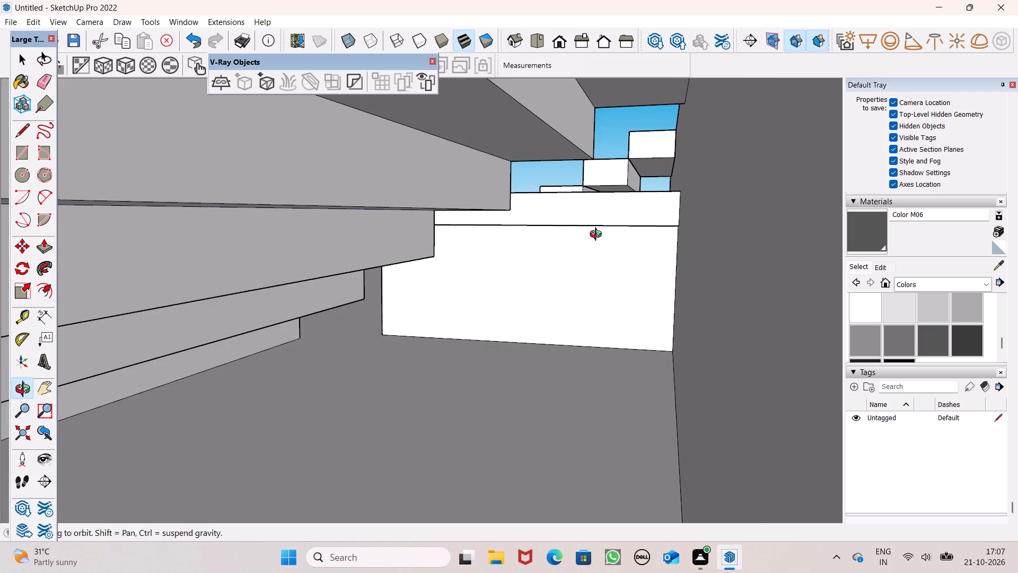
middle_click_drag(598, 236, 598, 236)
left_click_drag(299, 340, 308, 340)
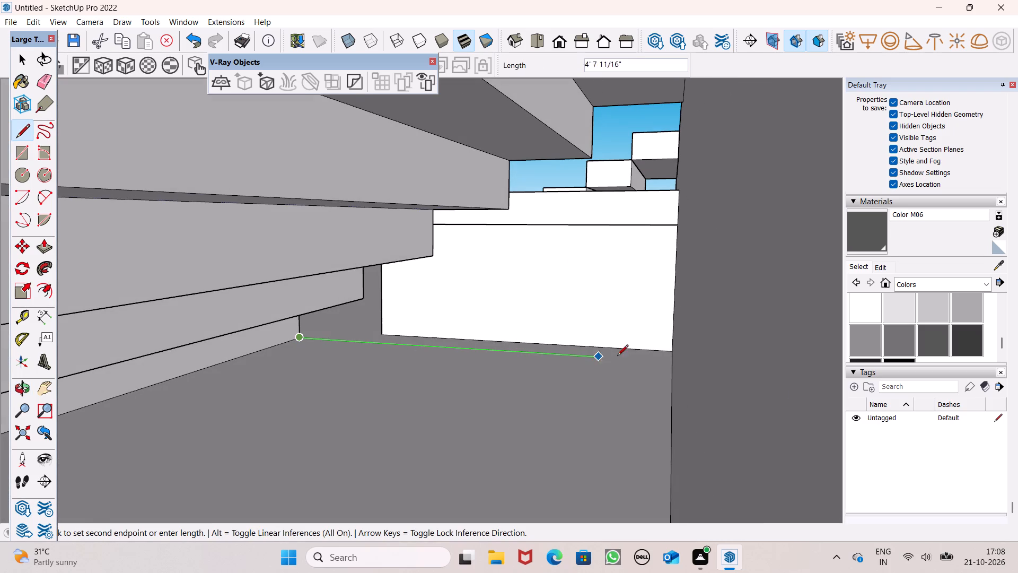
left_click_drag(674, 361, 669, 338)
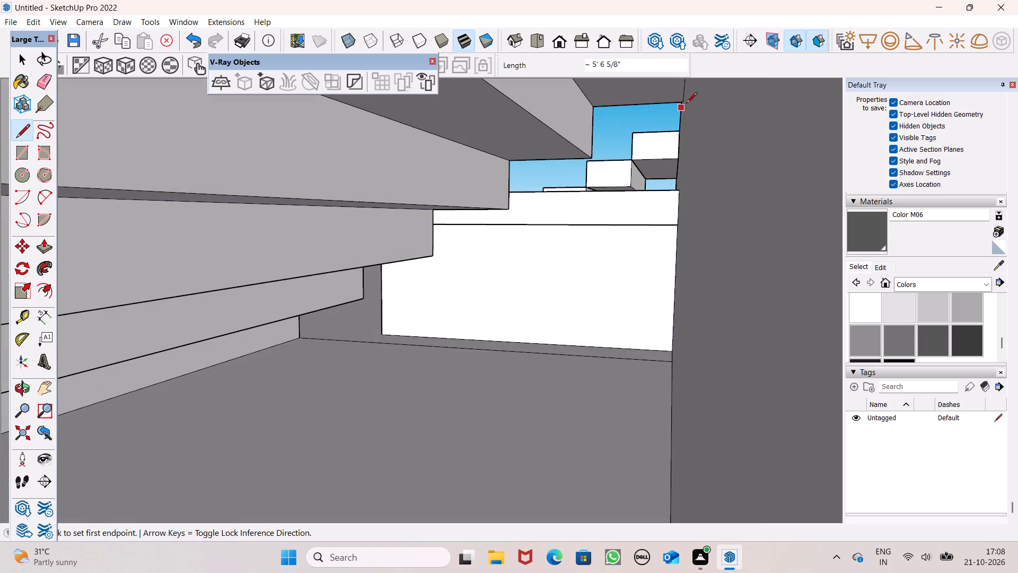
left_click(679, 99)
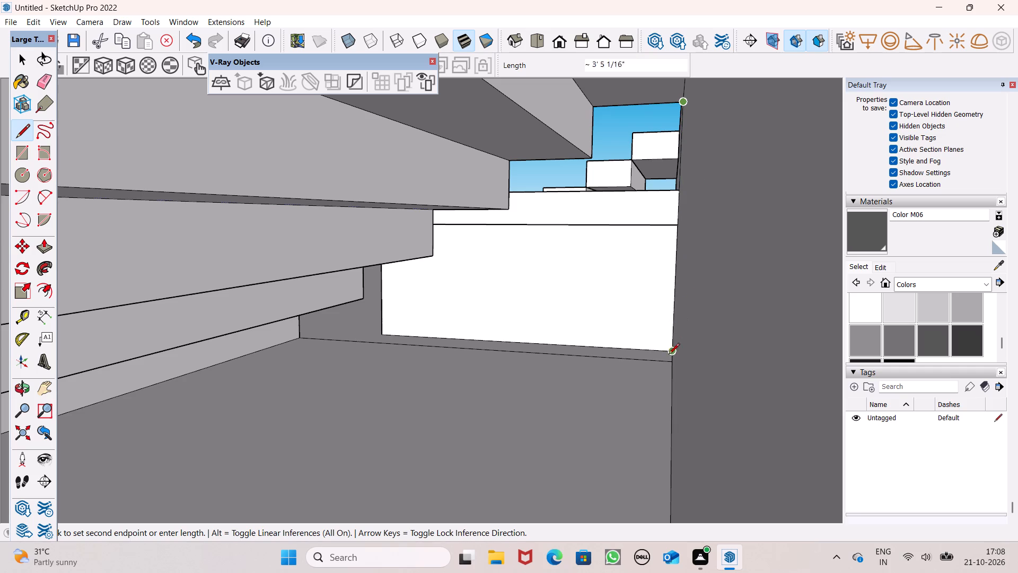
left_click(669, 367)
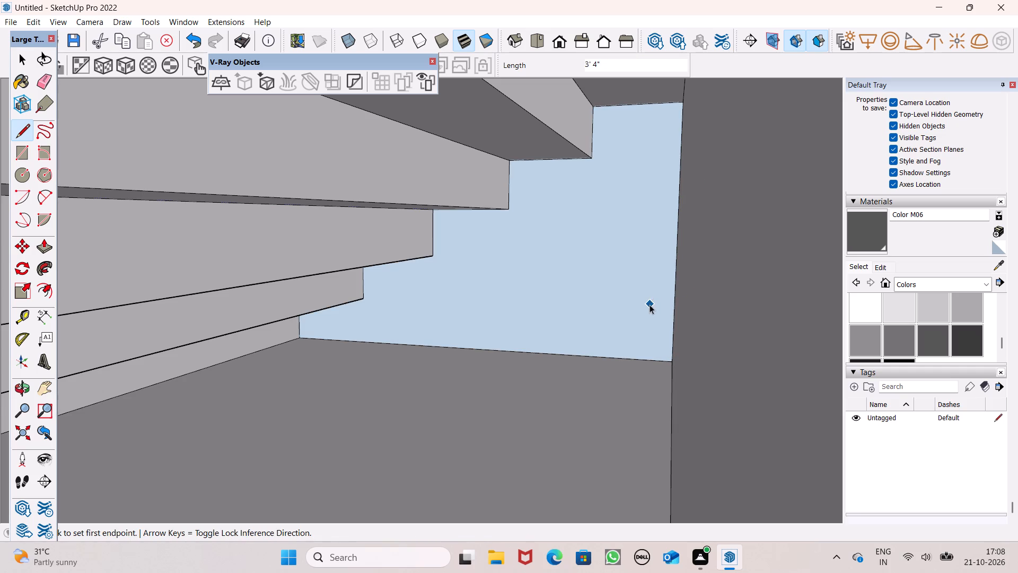
key("space")
Examine the new side face, the whole house from the front, and the side of the entrance staircase.
scroll(650, 305, "down", 5)
scroll(650, 303, "up", 3)
middle_click_drag(650, 304, 699, 307)
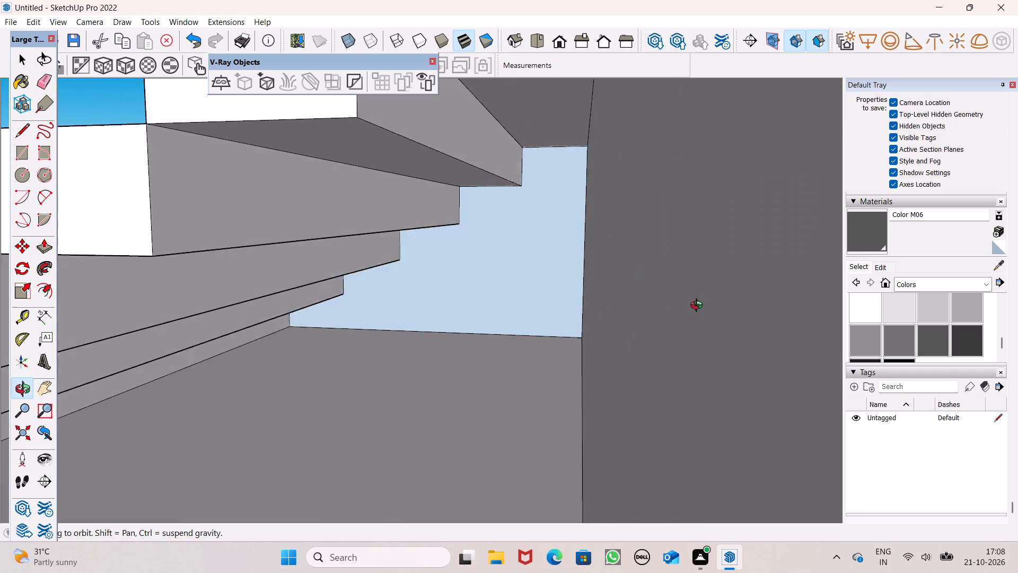
middle_click_drag(699, 307, 701, 307)
middle_click_drag(547, 288, 595, 286)
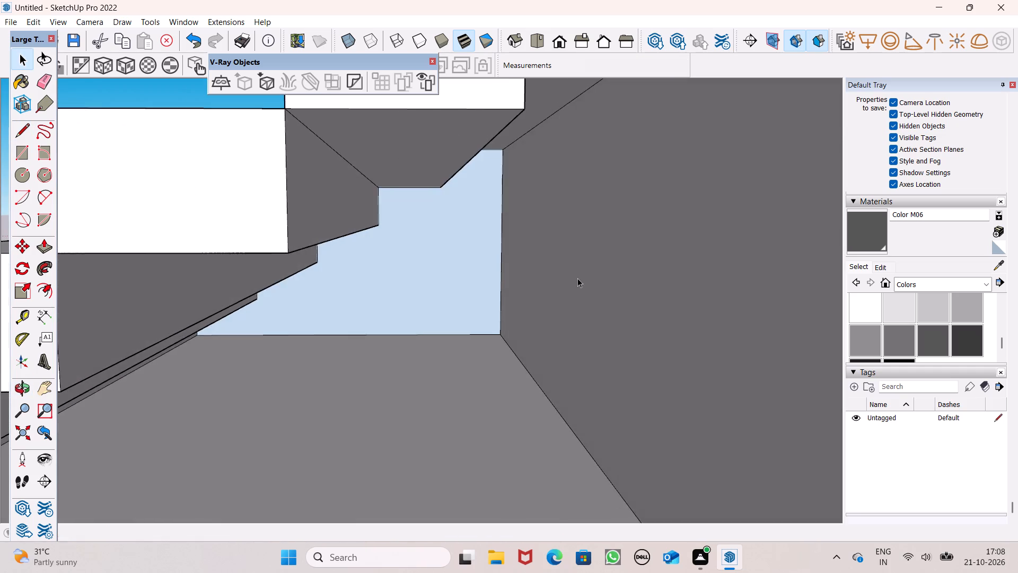
scroll(577, 278, "down", 7)
left_click(564, 46)
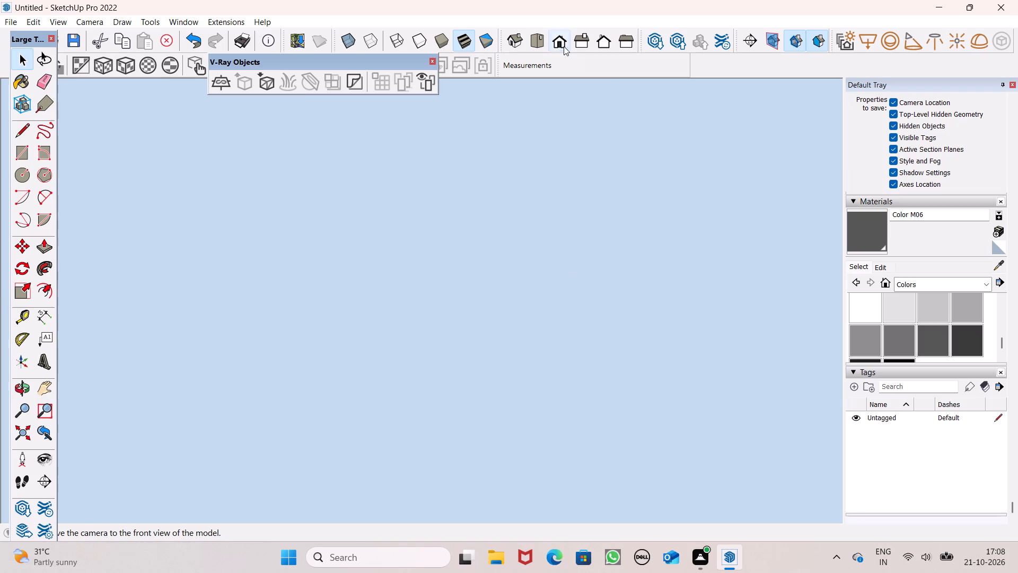
scroll(572, 166, "down", 6)
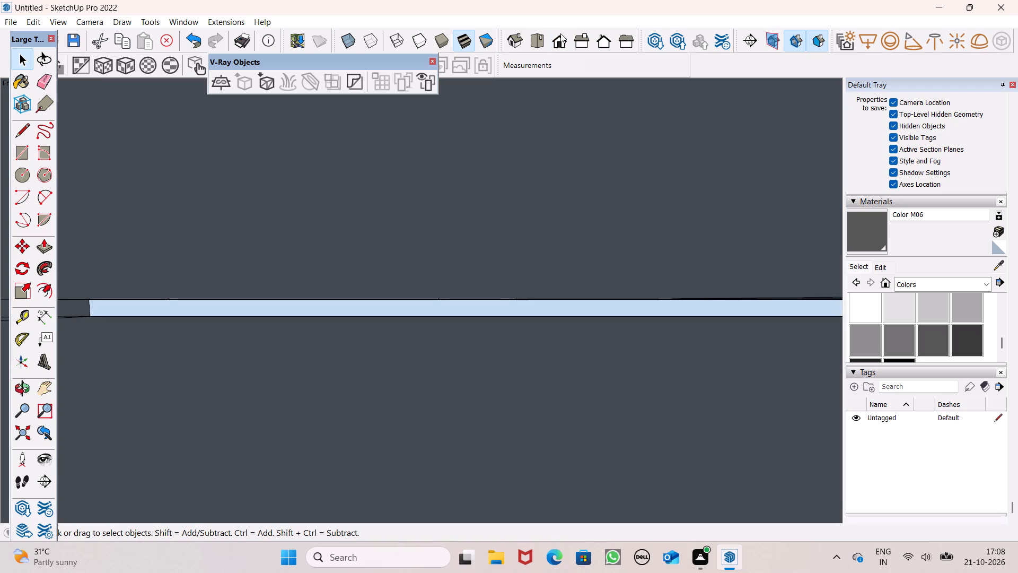
left_click(562, 41)
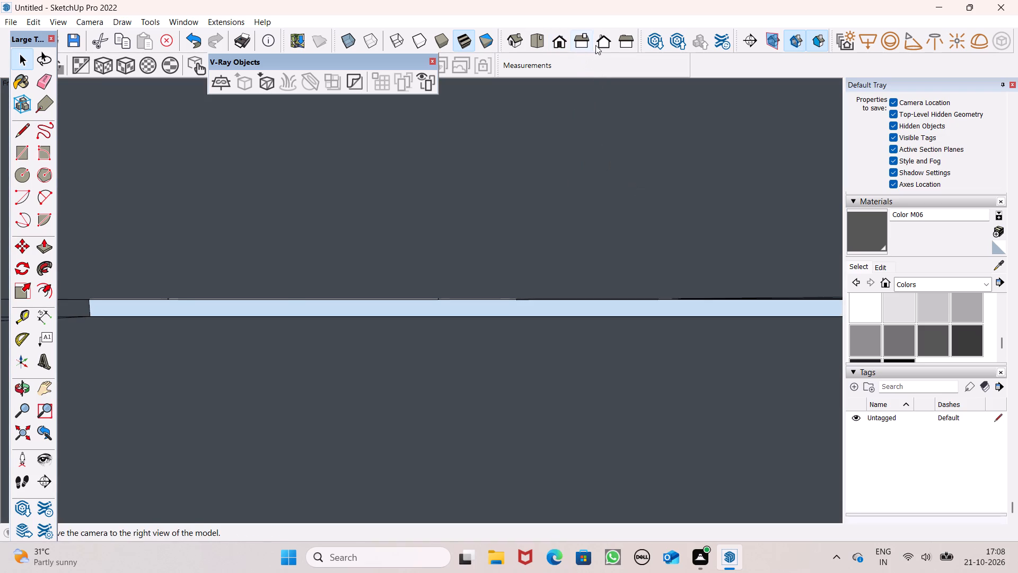
left_click(596, 45)
scroll(573, 197, "down", 15)
left_click(559, 34)
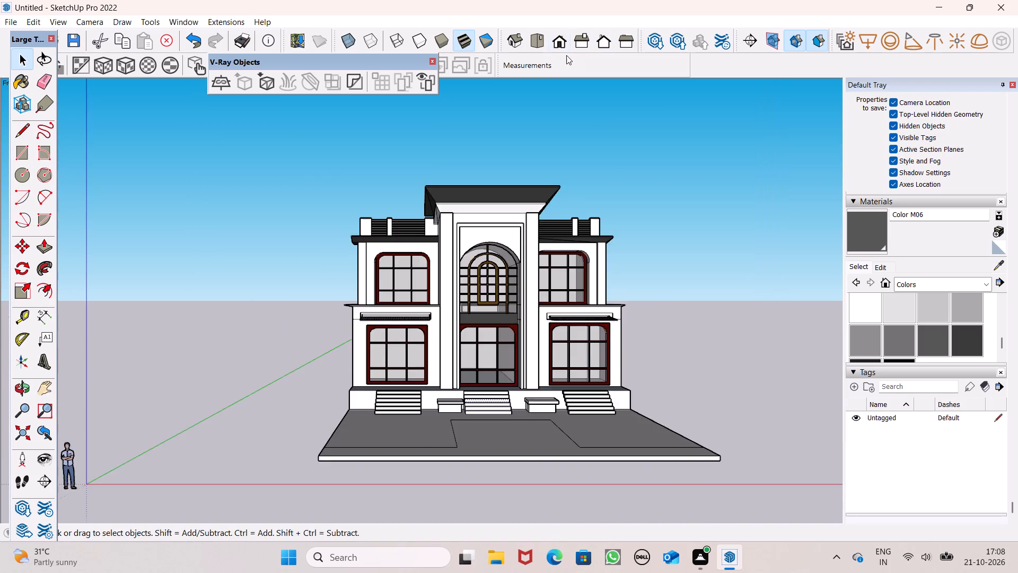
scroll(608, 201, "down", 5)
middle_click_drag(602, 221, 429, 275)
scroll(465, 307, "up", 8)
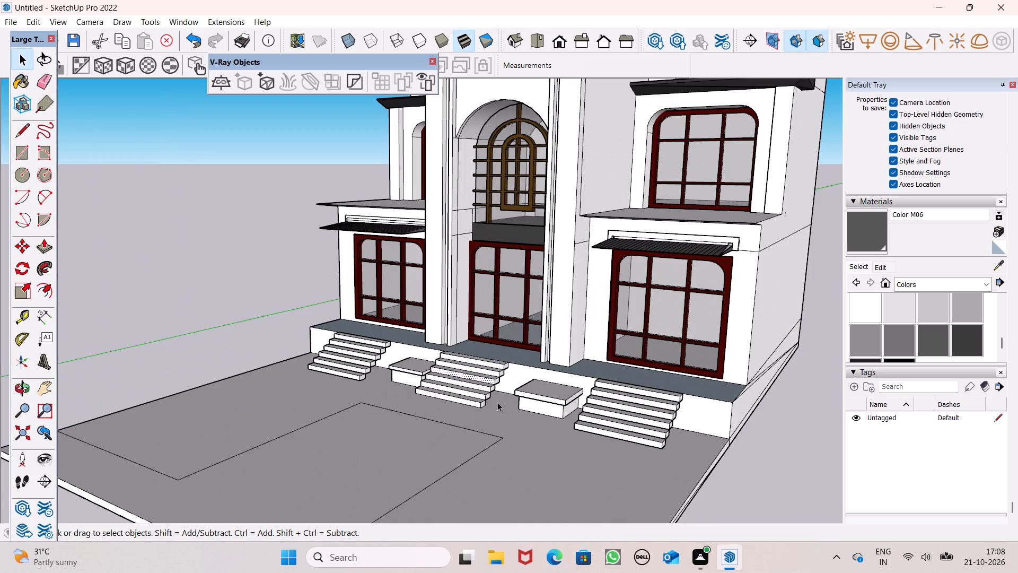
scroll(497, 405, "up", 5)
scroll(566, 382, "up", 7)
middle_click_drag(572, 394, 360, 383)
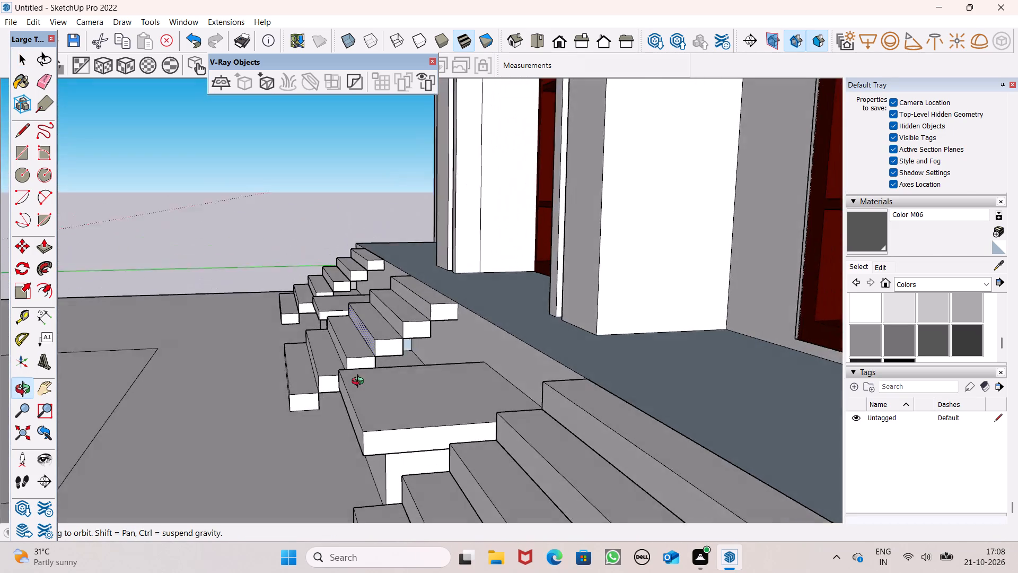
middle_click_drag(360, 383, 355, 372)
Pull the side face beneath the entrance staircase across its width until it is flush with the ends of the steps.
left_click(52, 249)
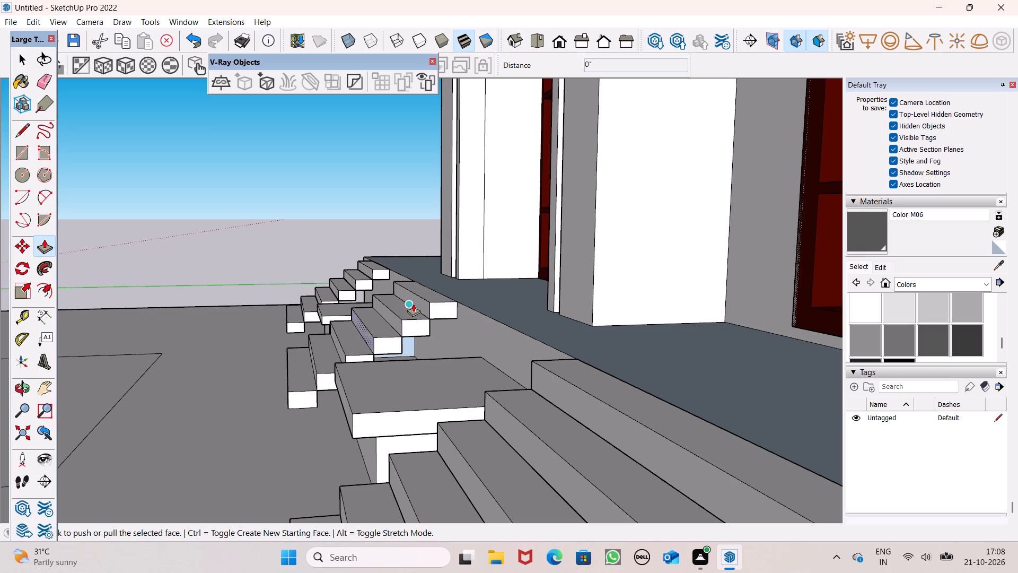
scroll(403, 300, "up", 2)
scroll(433, 338, "down", 2)
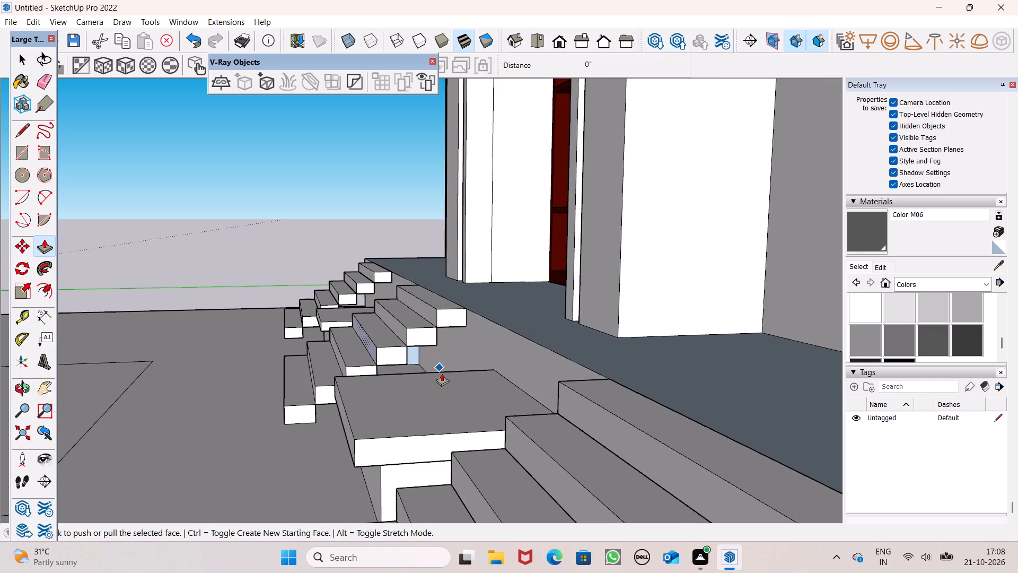
middle_click_drag(442, 376, 433, 353)
scroll(425, 342, "up", 6)
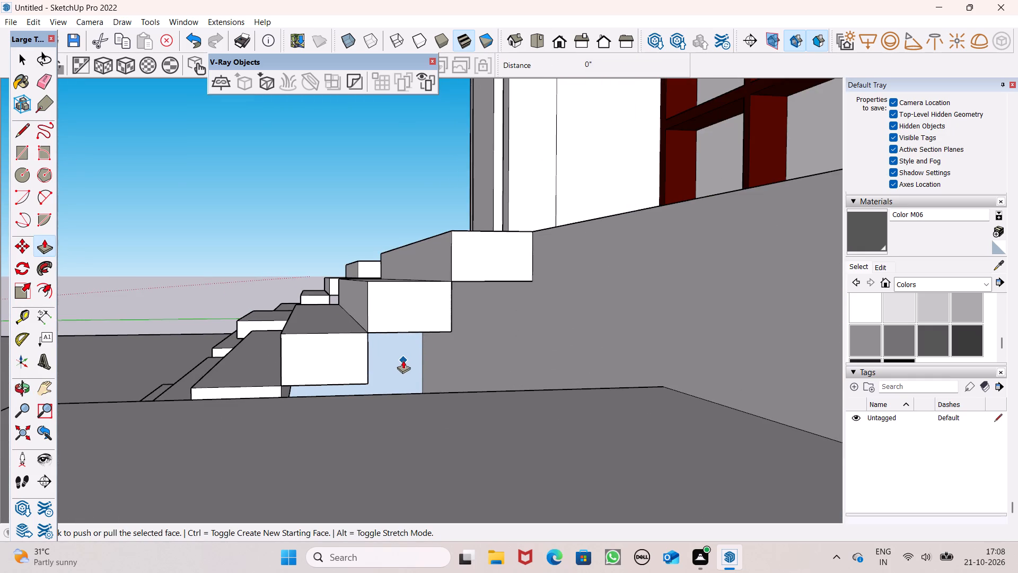
left_click_drag(403, 360, 408, 381)
key("space")
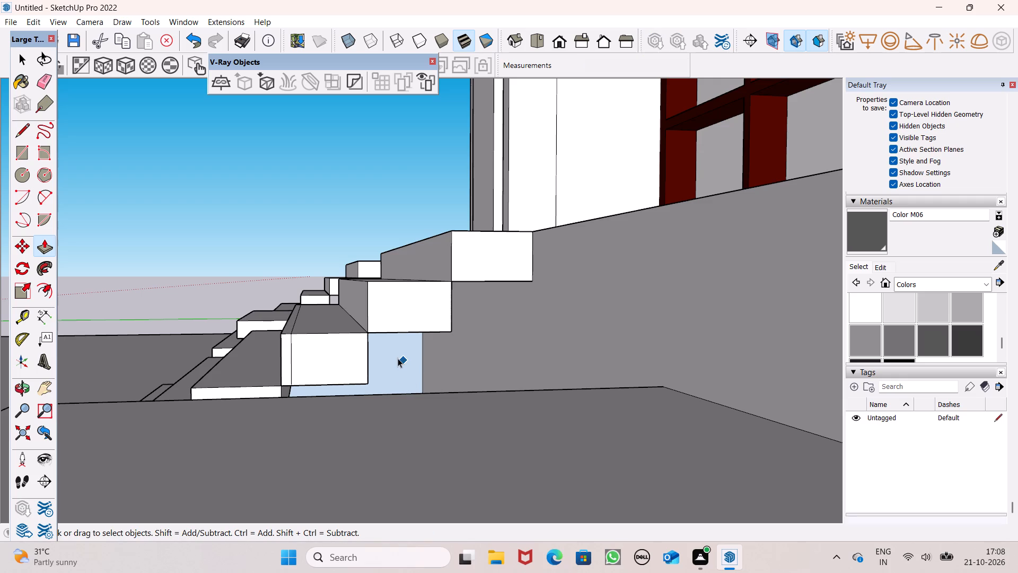
left_click(398, 358)
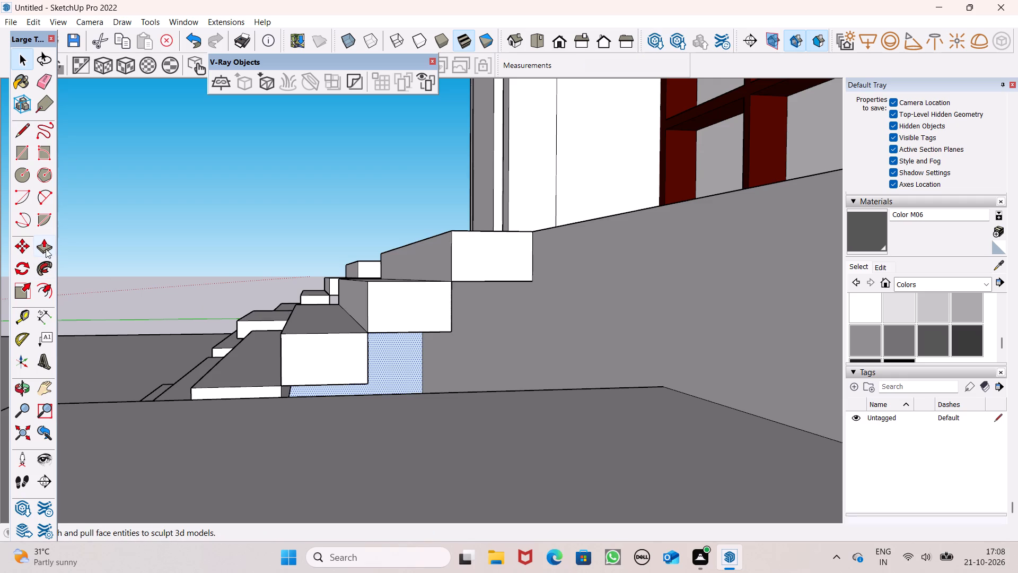
left_click(46, 248)
left_click_drag(405, 363, 424, 371)
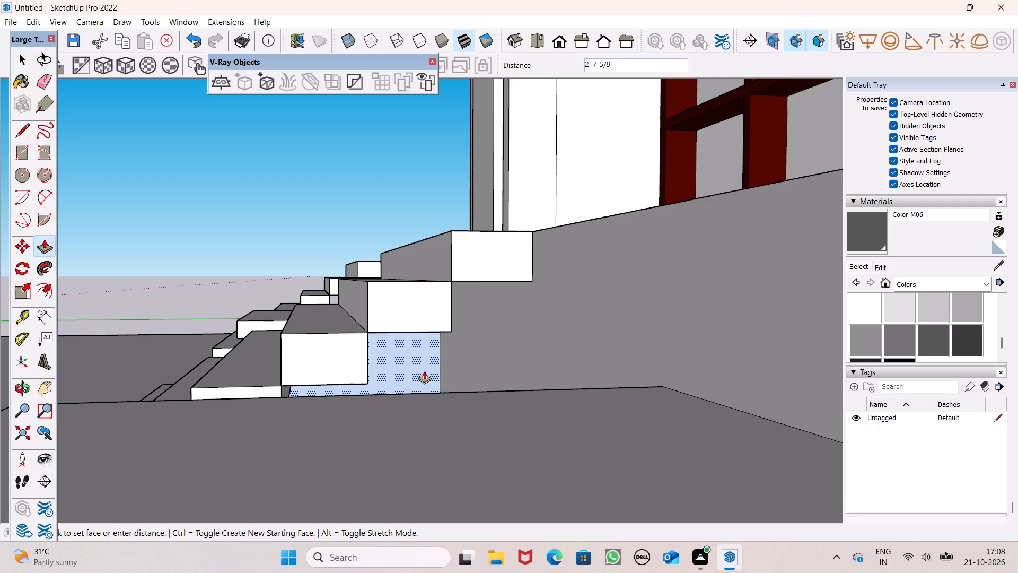
left_click_drag(424, 371, 435, 326)
scroll(430, 325, "down", 5)
middle_click_drag(435, 355, 691, 405)
scroll(483, 313, "down", 7)
middle_click_drag(426, 354, 498, 377)
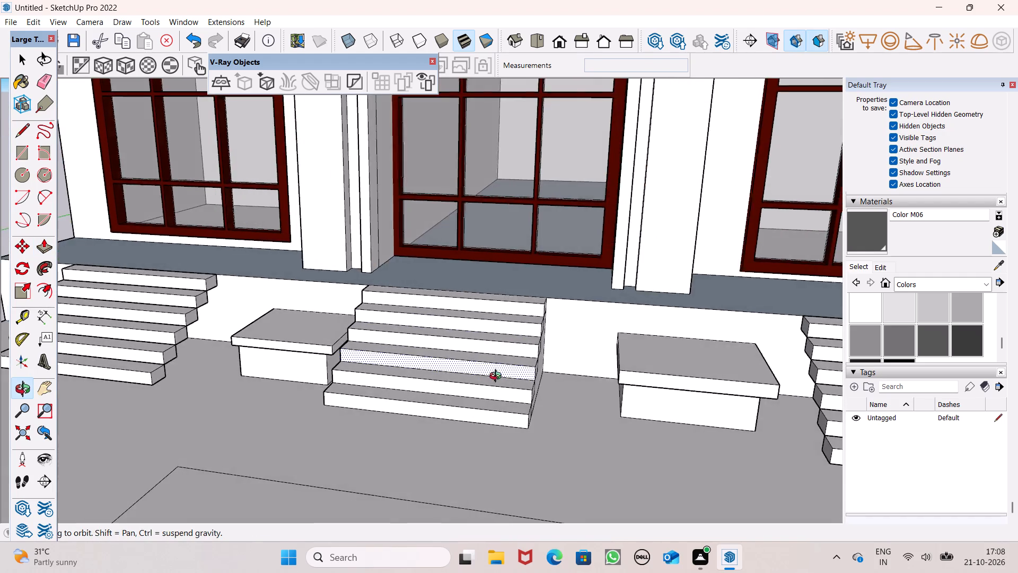
middle_click_drag(498, 377, 388, 385)
key("space")
middle_click_drag(447, 408, 367, 401)
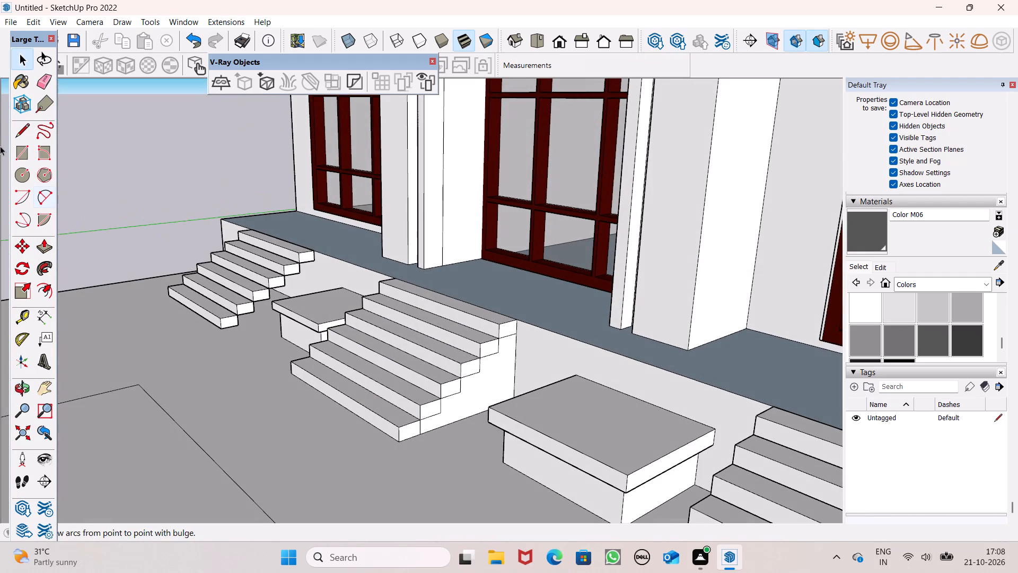
Erase the stepped edges between the step ends and the filled underside on the flush side of the entrance staircase.
left_click(51, 91)
scroll(391, 319, "up", 4)
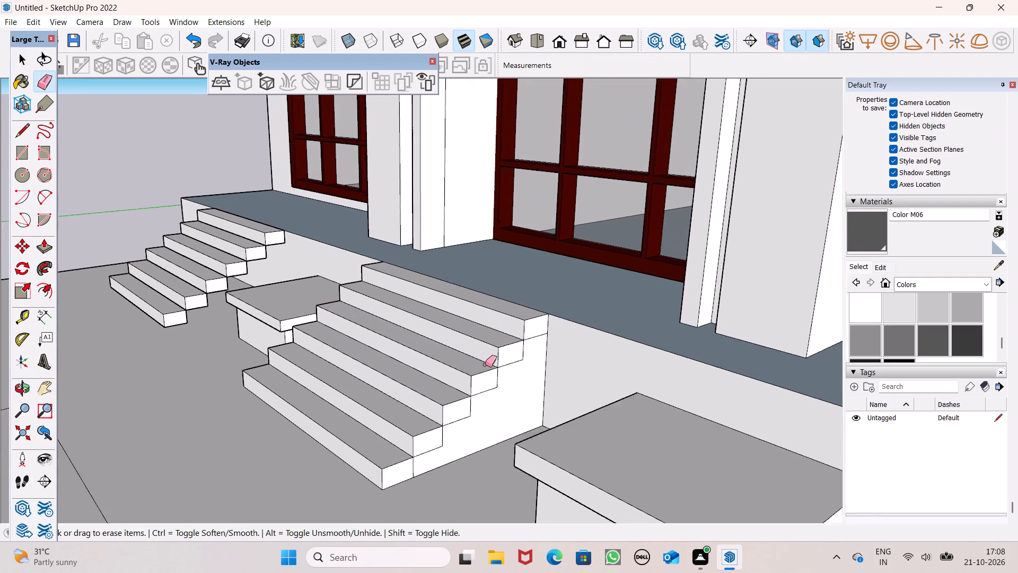
scroll(485, 364, "up", 2)
left_click_drag(547, 327, 484, 401)
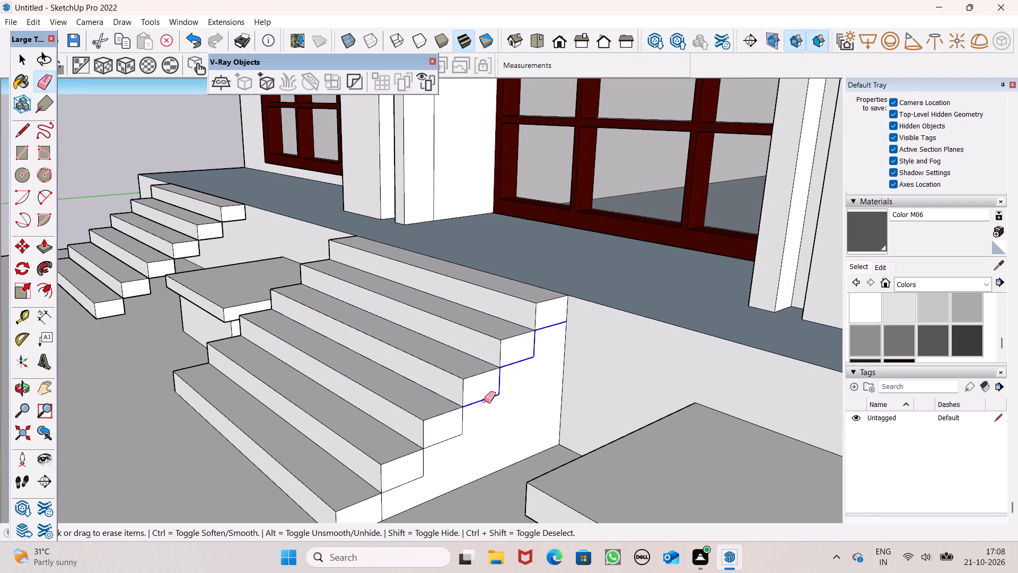
left_click_drag(484, 401, 405, 488)
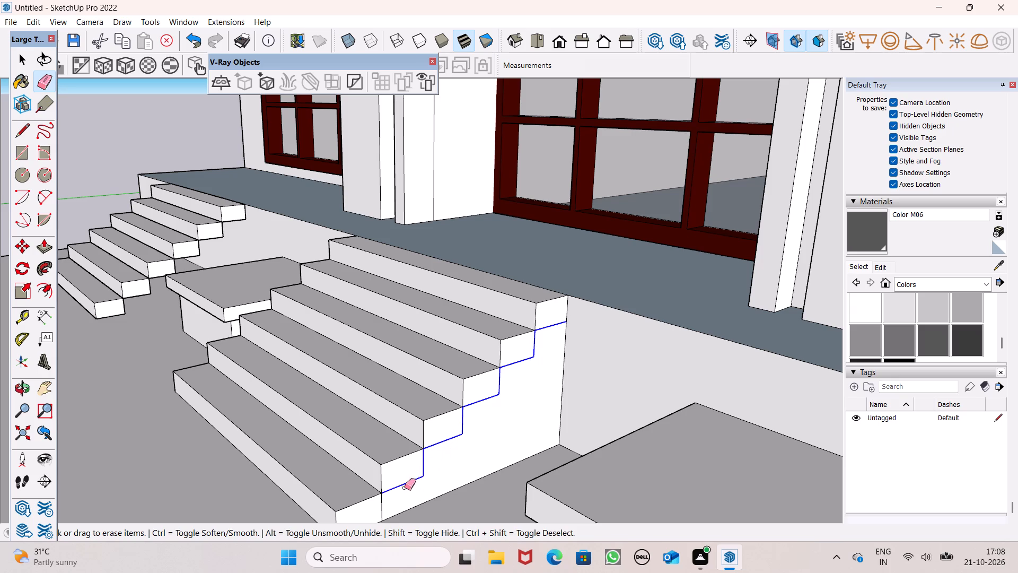
left_click_drag(405, 488, 372, 516)
scroll(436, 298, "down", 5)
middle_click_drag(455, 355, 179, 413)
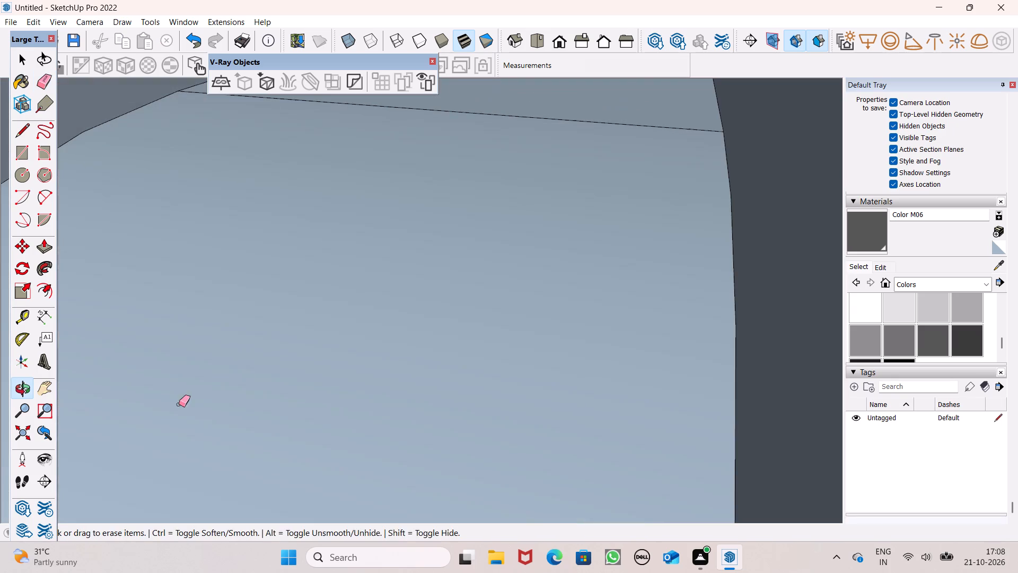
middle_click_drag(260, 370, 773, 323)
scroll(596, 141, "down", 14)
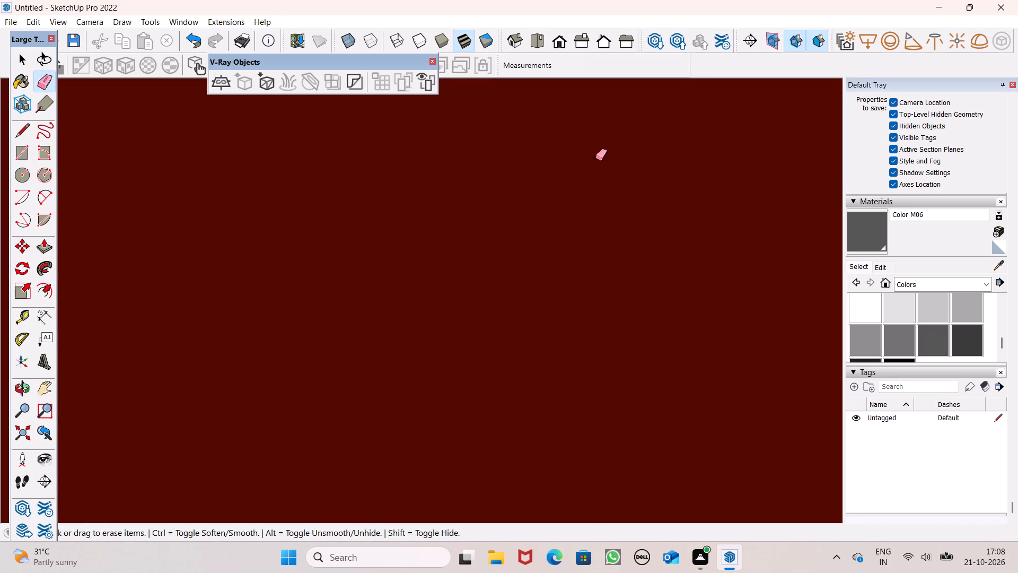
scroll(595, 159, "down", 20)
scroll(595, 159, "down", 17)
key("space")
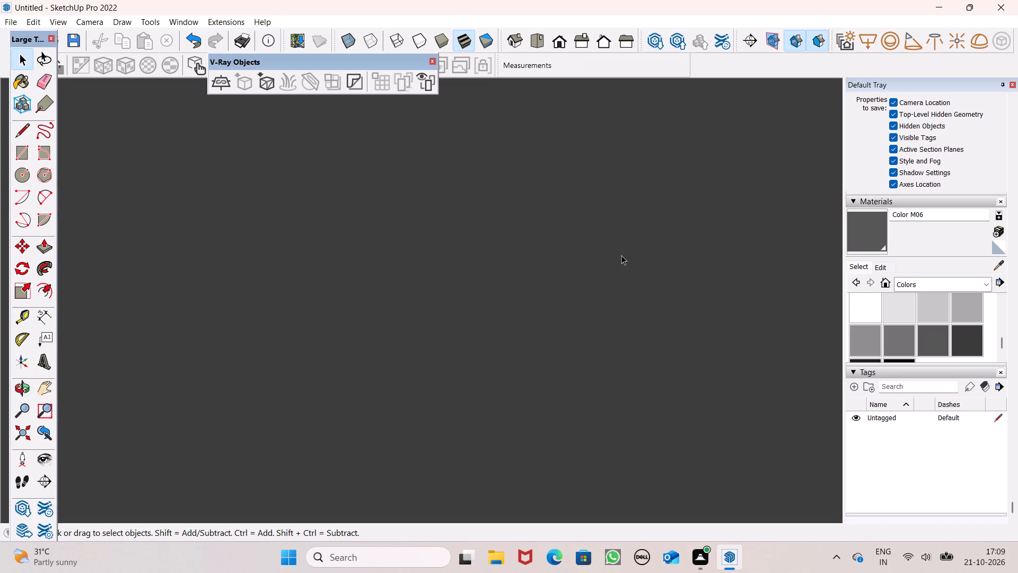
scroll(621, 255, "down", 20)
scroll(621, 255, "down", 8)
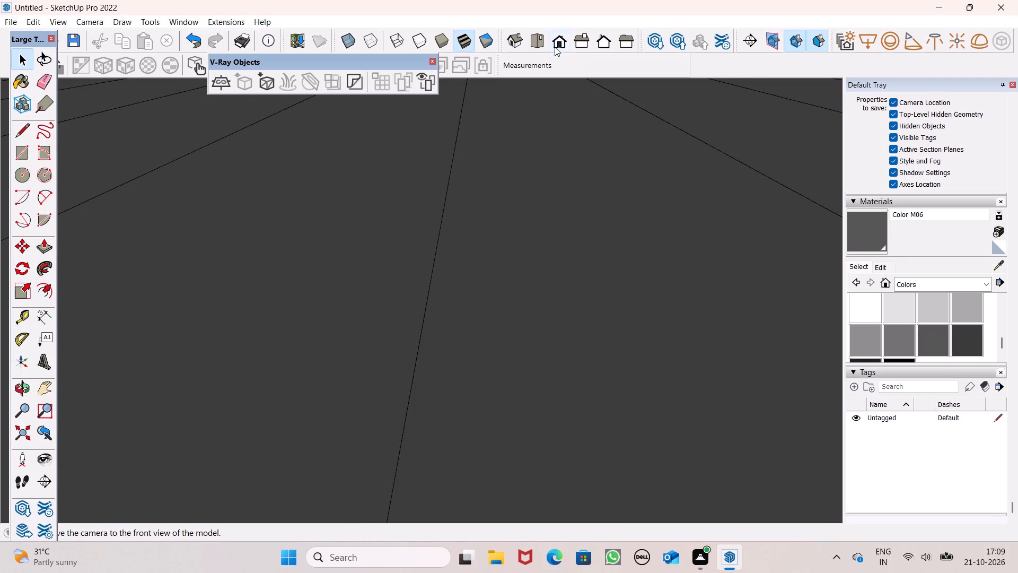
Paint the floor surface on top of the plinth in front of the entrance with Color M00.
left_click(569, 33)
scroll(597, 219, "down", 20)
scroll(597, 219, "down", 2)
middle_click_drag(546, 461, 533, 472)
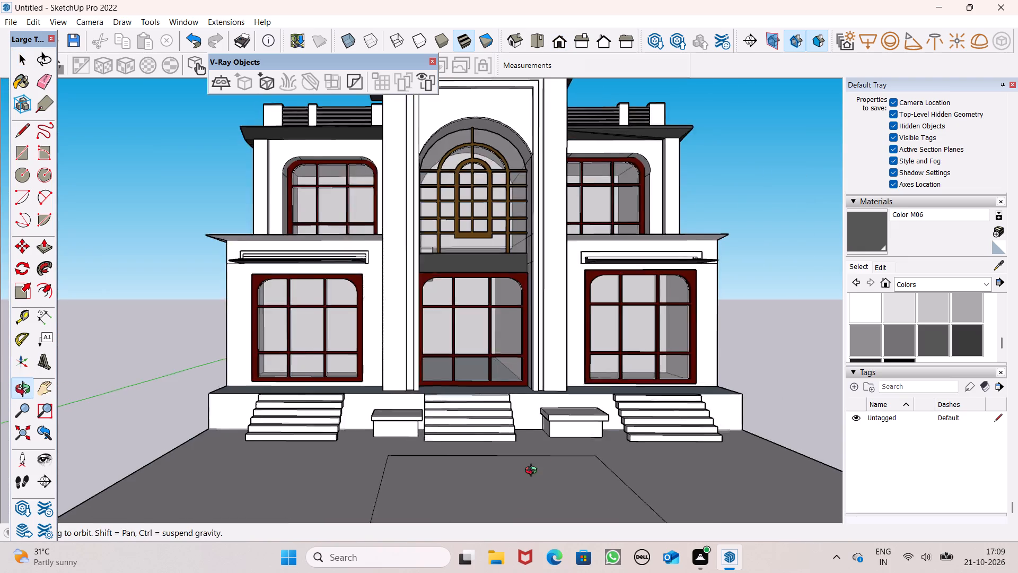
middle_click_drag(533, 472, 472, 516)
scroll(429, 468, "up", 10)
middle_click_drag(433, 431, 428, 496)
scroll(435, 399, "up", 4)
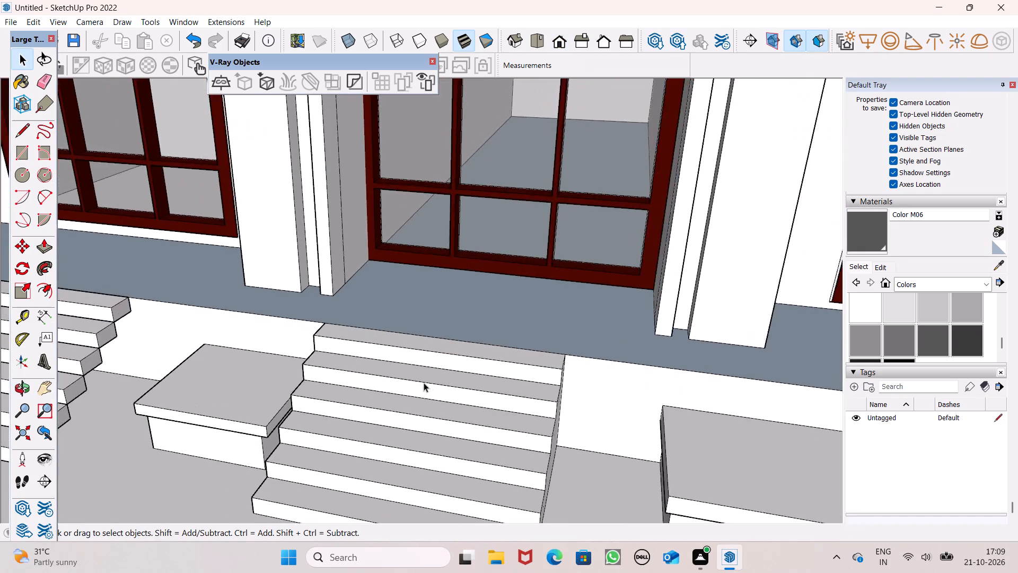
scroll(424, 383, "up", 4)
middle_click_drag(549, 374, 577, 477)
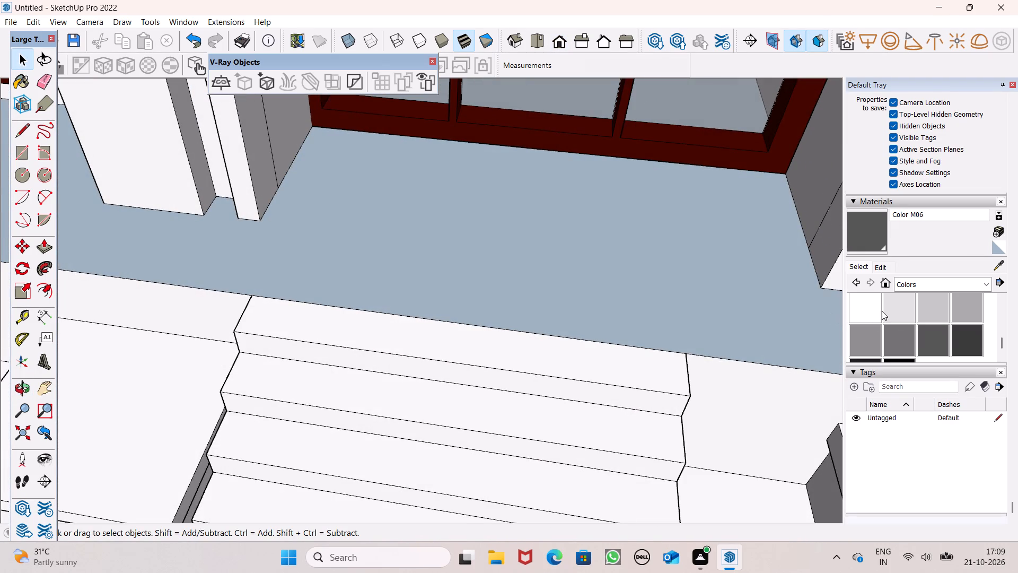
left_click(882, 310)
left_click(703, 284)
left_click(870, 308)
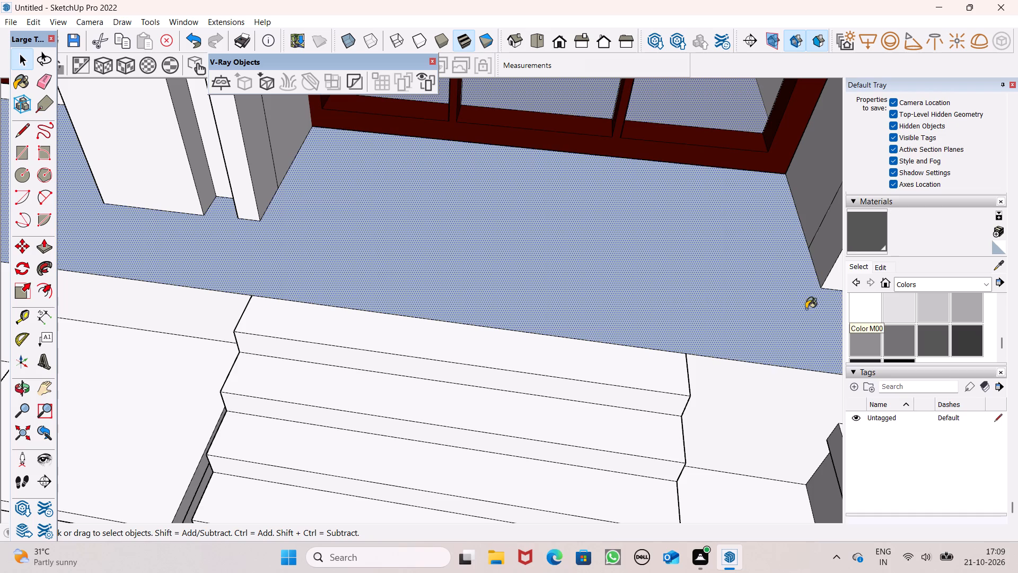
left_click(611, 305)
scroll(609, 300, "down", 1)
middle_click_drag(595, 331, 578, 353)
scroll(541, 300, "down", 5)
middle_click_drag(617, 349, 856, 206)
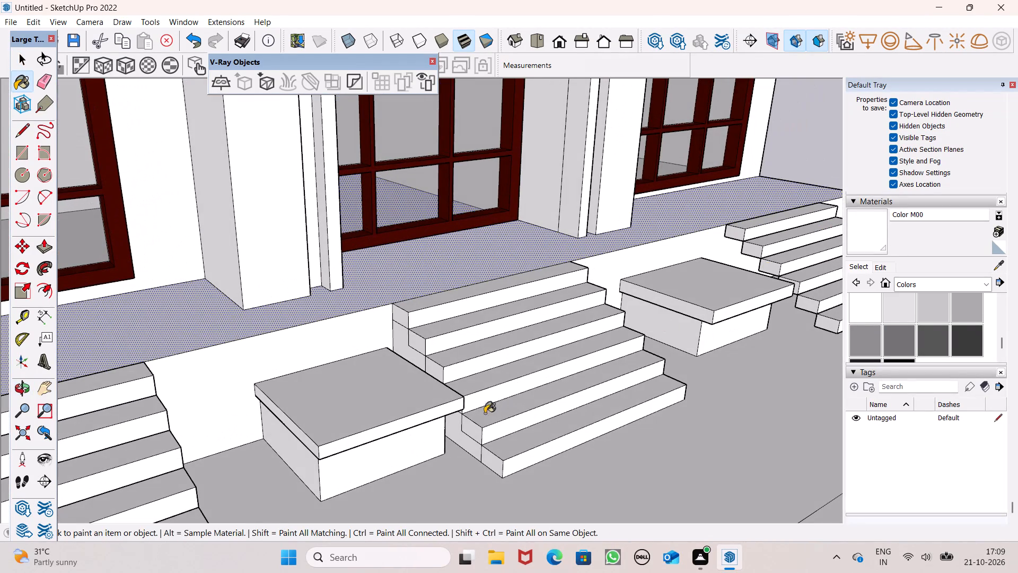
key("space")
Erase the upper stepped edges above the low block on the entrance staircase's opposite side face.
middle_click_drag(594, 456, 589, 359)
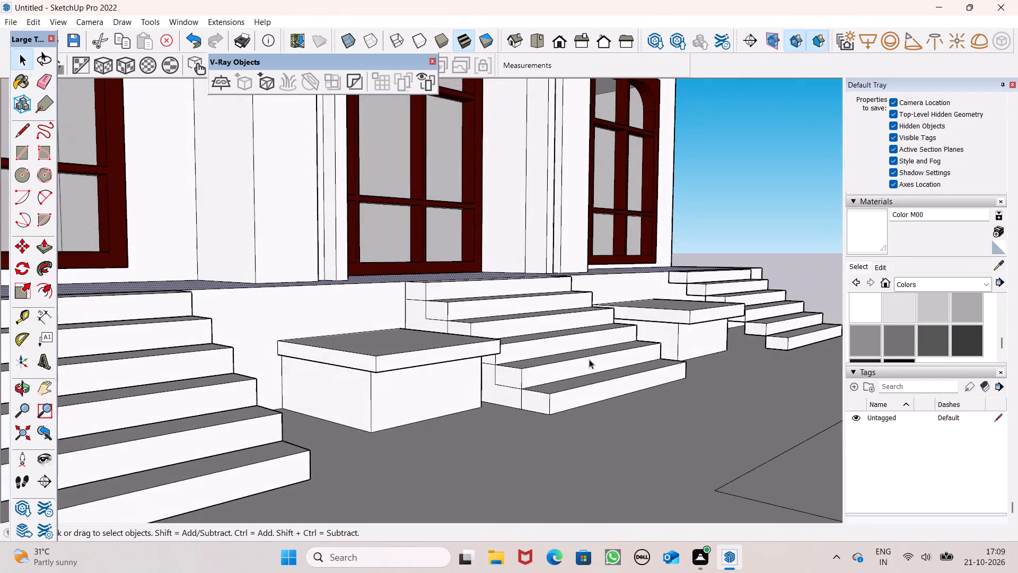
middle_click_drag(589, 359, 643, 376)
scroll(484, 340, "up", 8)
middle_click_drag(492, 355, 359, 347)
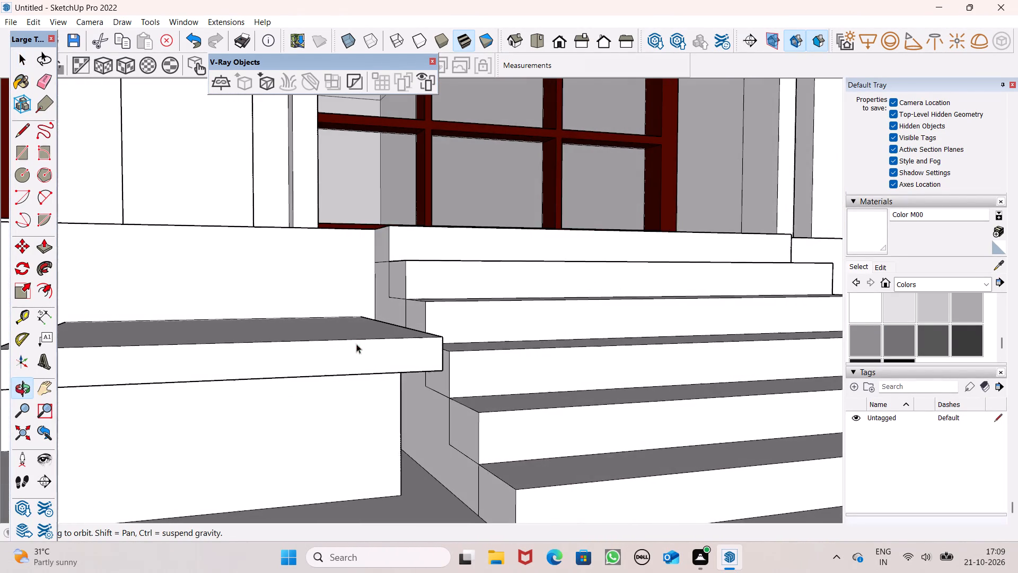
left_click(50, 84)
scroll(441, 268, "up", 5)
middle_click_drag(408, 281, 558, 280)
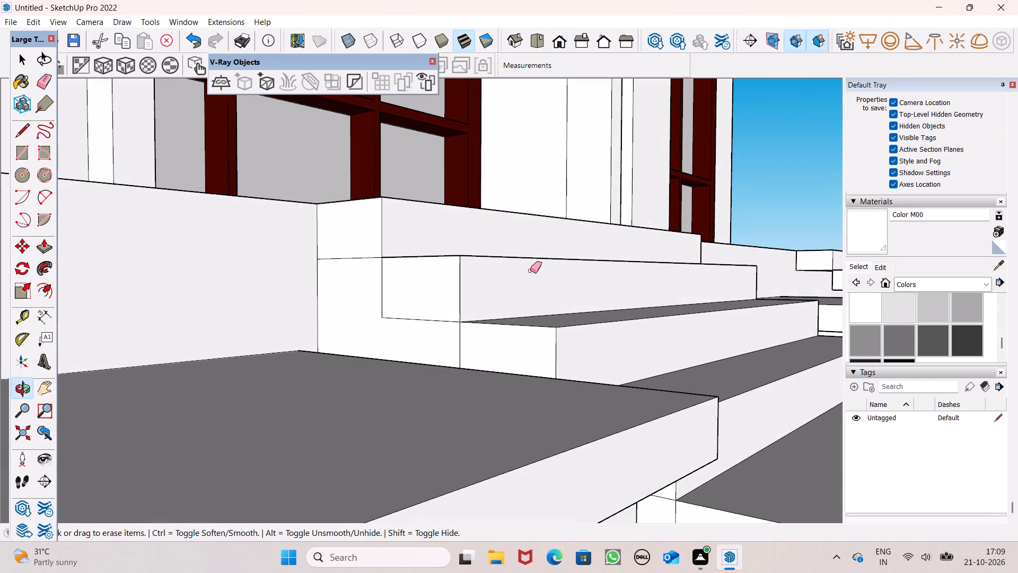
left_click_drag(341, 254, 465, 351)
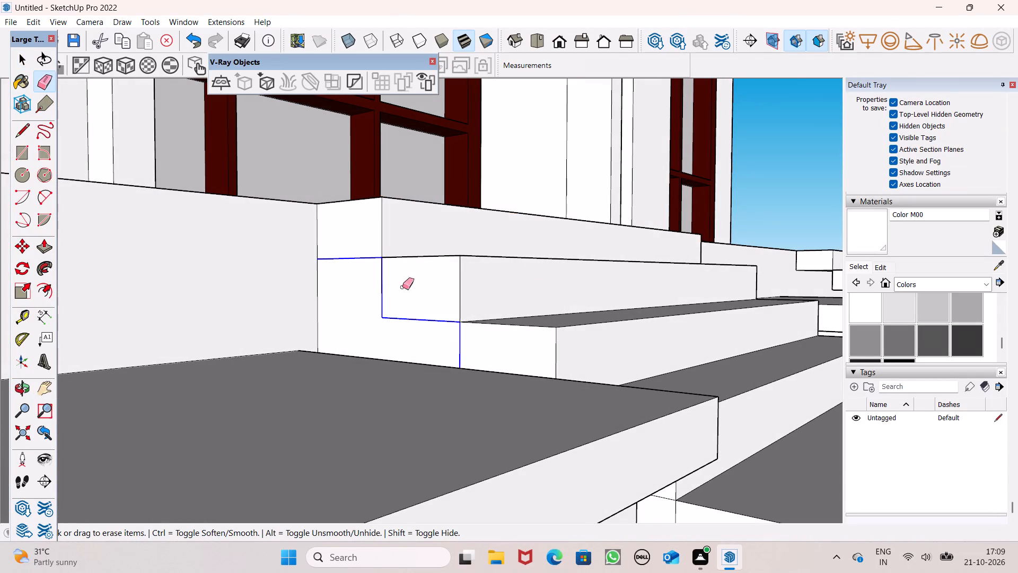
Erase the remaining lower stepped edges on that same side face, down to the bottom step behind the low block.
scroll(401, 247, "down", 6)
middle_click_drag(476, 302, 383, 281)
scroll(458, 333, "up", 7)
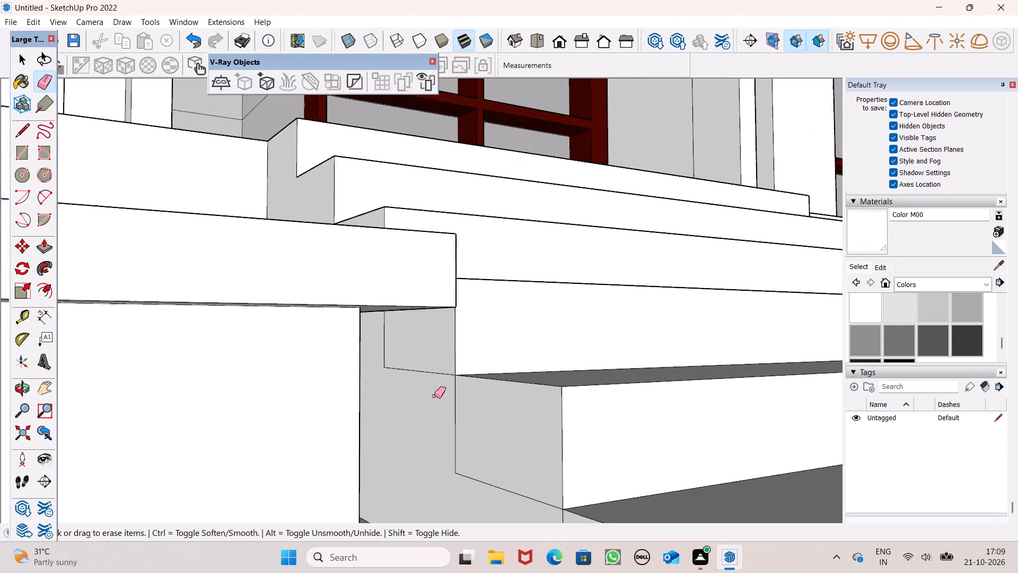
scroll(434, 396, "up", 1)
middle_click_drag(434, 396, 388, 361)
scroll(370, 346, "up", 4)
left_click_drag(355, 328, 472, 435)
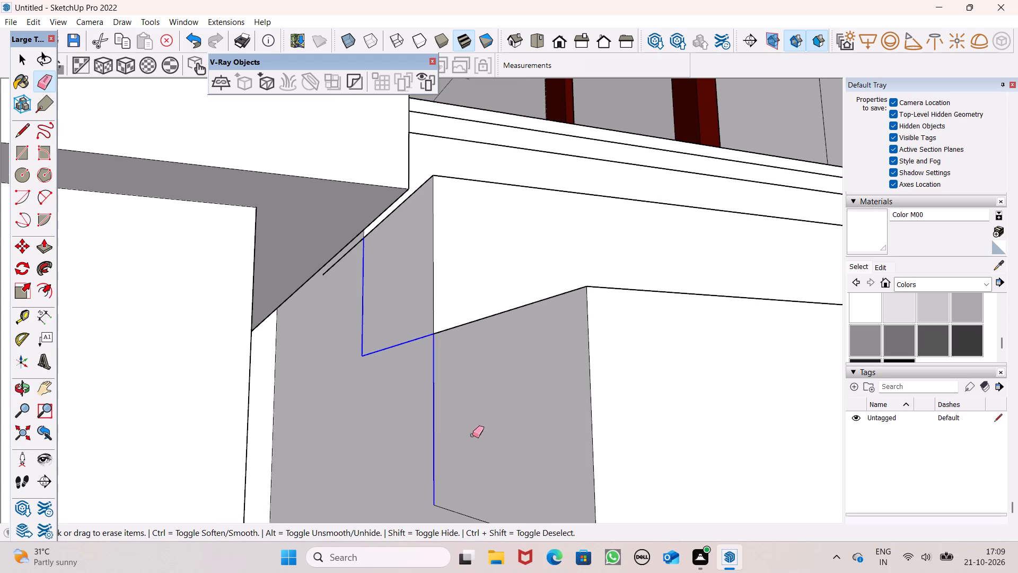
left_click_drag(472, 435, 445, 500)
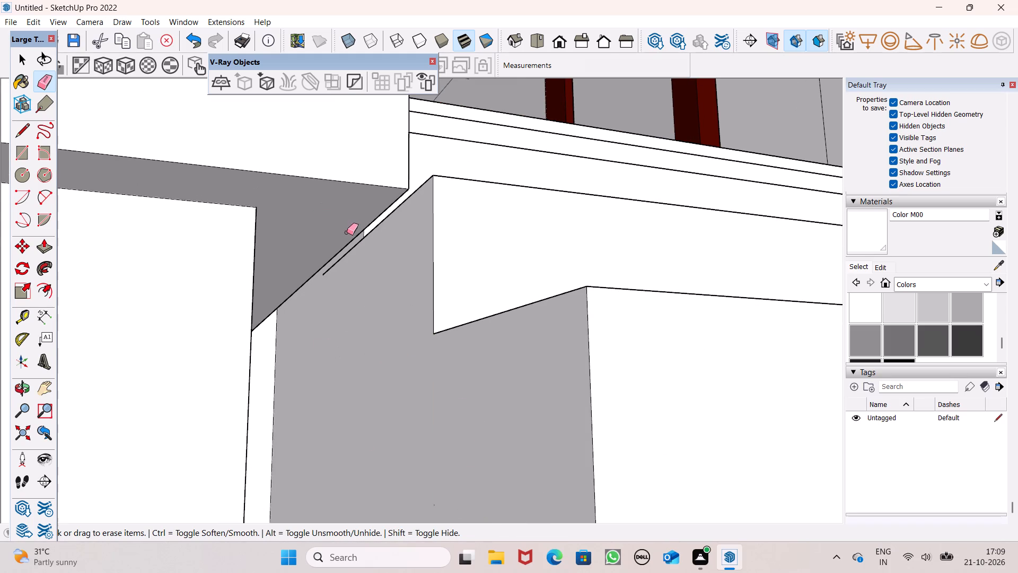
left_click_drag(350, 246, 353, 253)
scroll(377, 257, "down", 4)
scroll(449, 242, "down", 2)
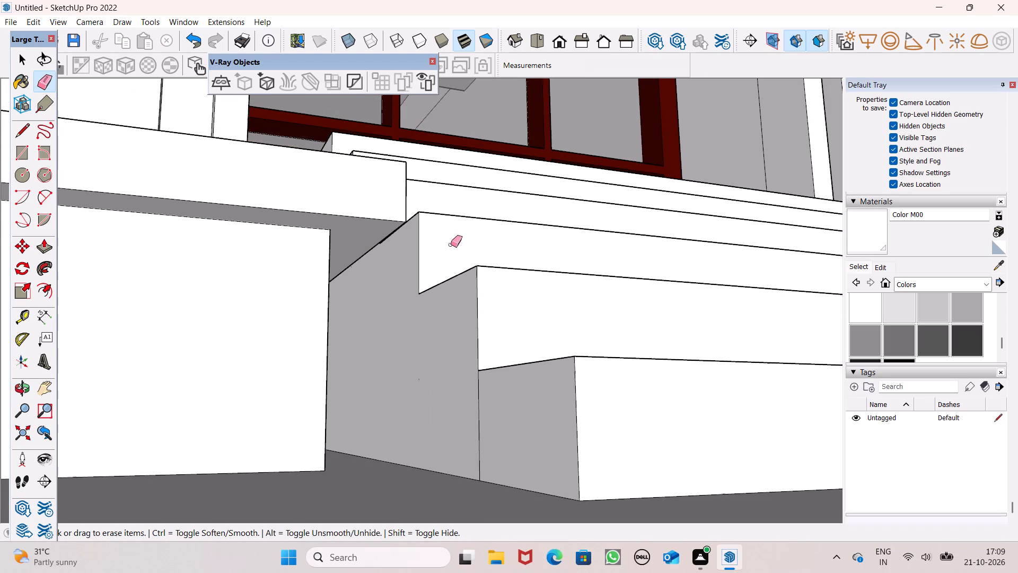
scroll(451, 245, "down", 1)
left_click_drag(481, 403, 467, 400)
scroll(538, 325, "down", 6)
middle_click_drag(554, 344, 542, 411)
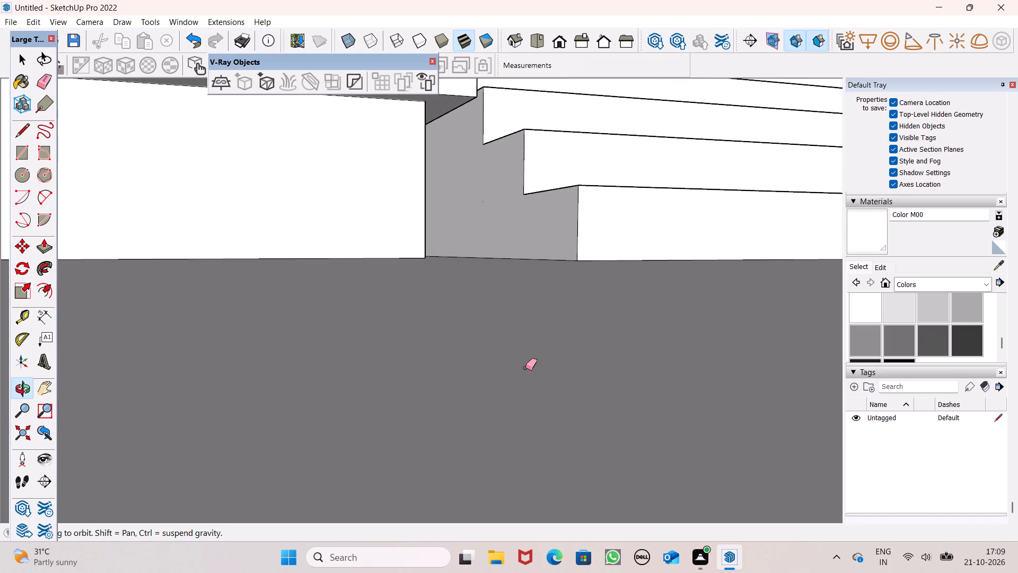
scroll(509, 314, "down", 4)
key("space")
Pull the entrance staircase's side face 1 13/16" outward, toward the adjacent low block.
scroll(511, 316, "down", 20)
scroll(532, 342, "down", 5)
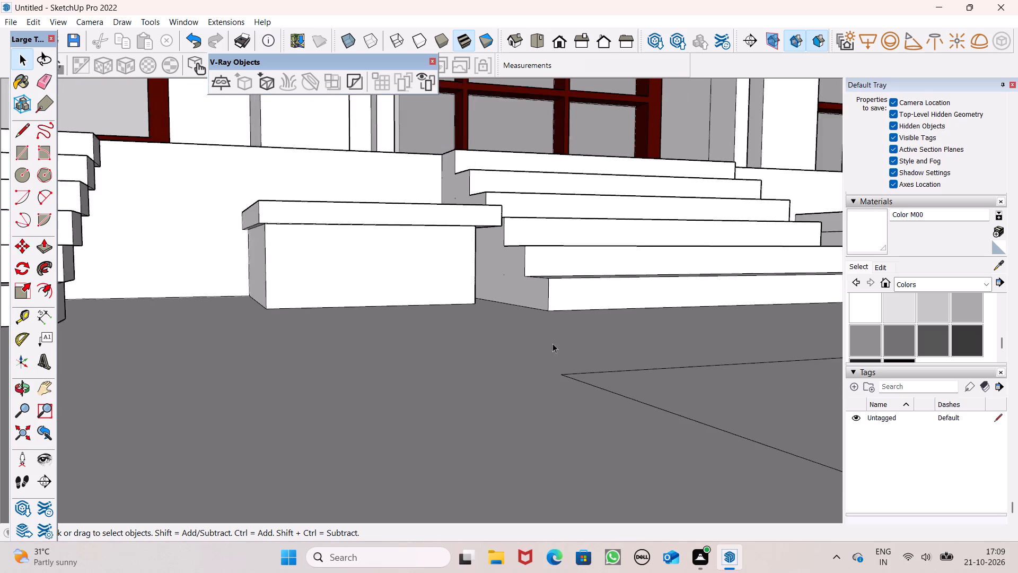
scroll(598, 343, "up", 1)
middle_click_drag(598, 343, 457, 378)
scroll(464, 342, "down", 6)
middle_click_drag(568, 357, 657, 442)
scroll(610, 381, "up", 5)
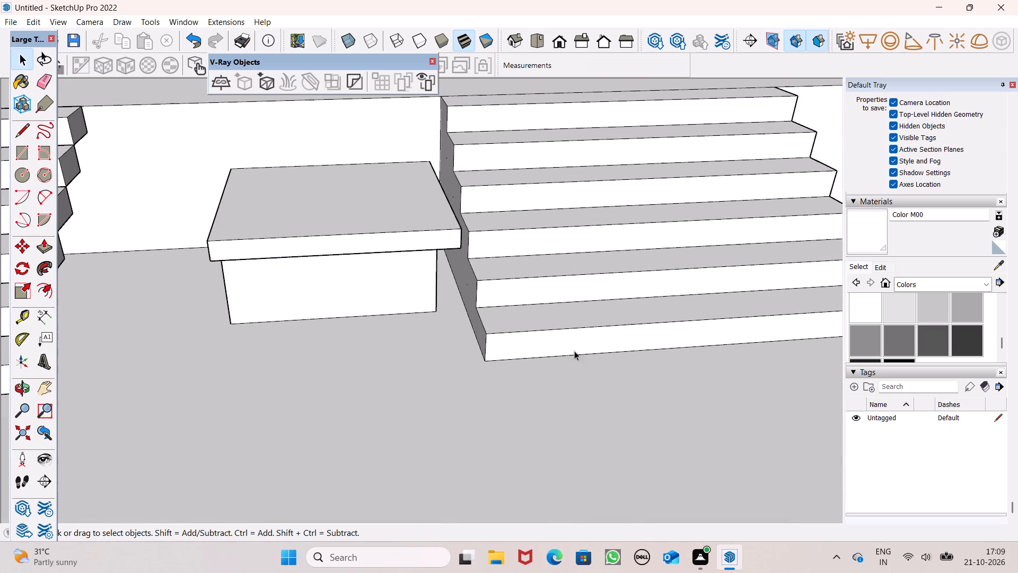
scroll(526, 332, "down", 5)
scroll(481, 273, "up", 5)
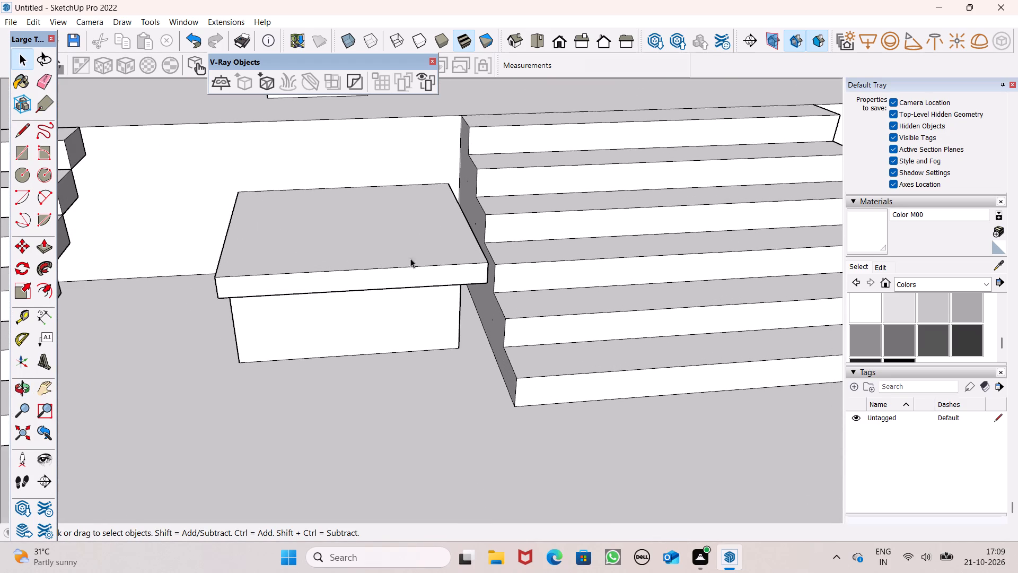
left_click(43, 249)
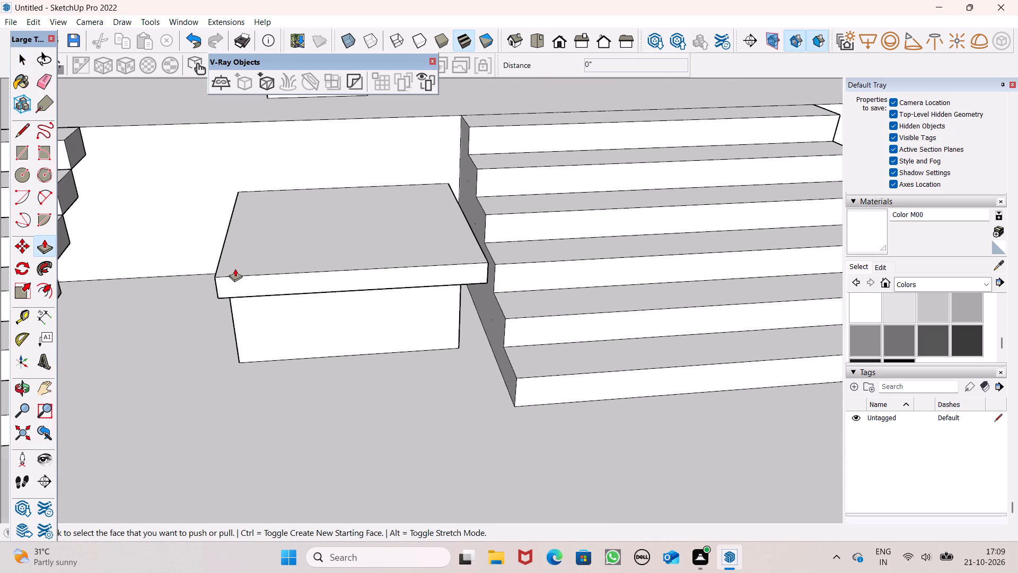
scroll(529, 323, "up", 3)
left_click_drag(494, 361, 473, 366)
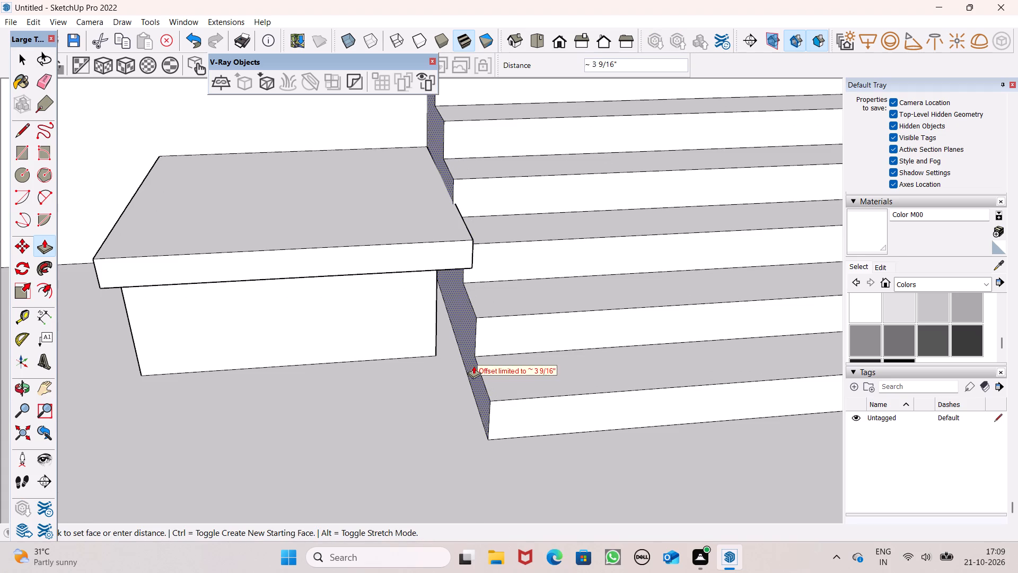
left_click_drag(473, 366, 485, 367)
middle_click_drag(501, 338, 404, 370)
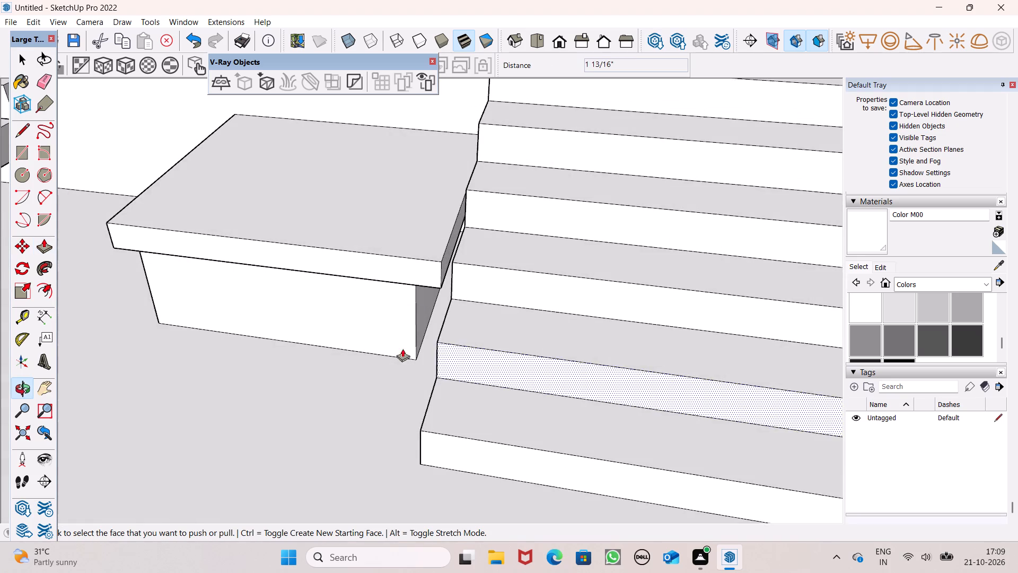
Pull the entrance staircase's side face a further 1 1/8" outward into the adjacent low block.
scroll(436, 261, "up", 8)
middle_click_drag(471, 238, 519, 286)
scroll(500, 232, "up", 6)
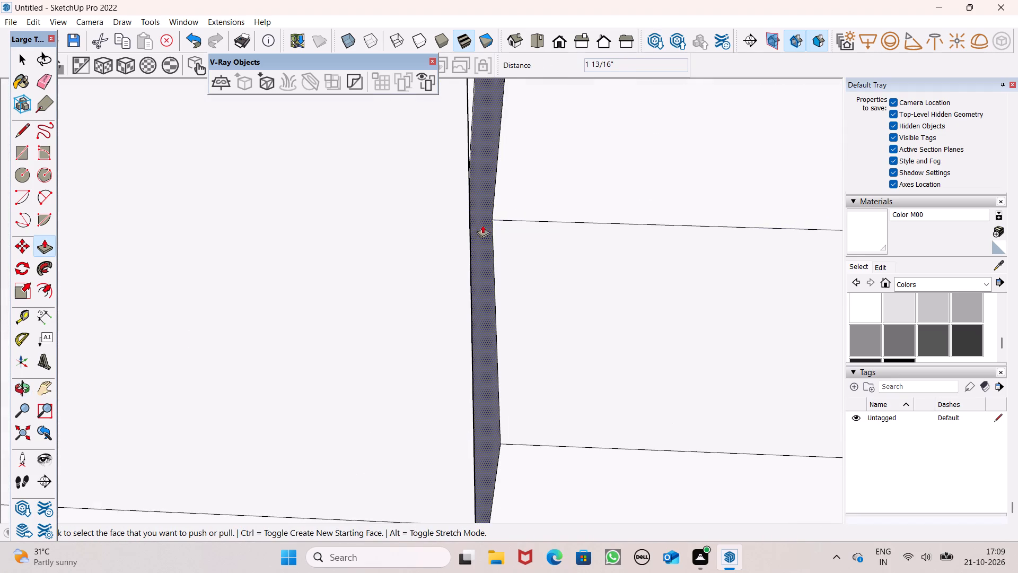
left_click_drag(488, 229, 468, 233)
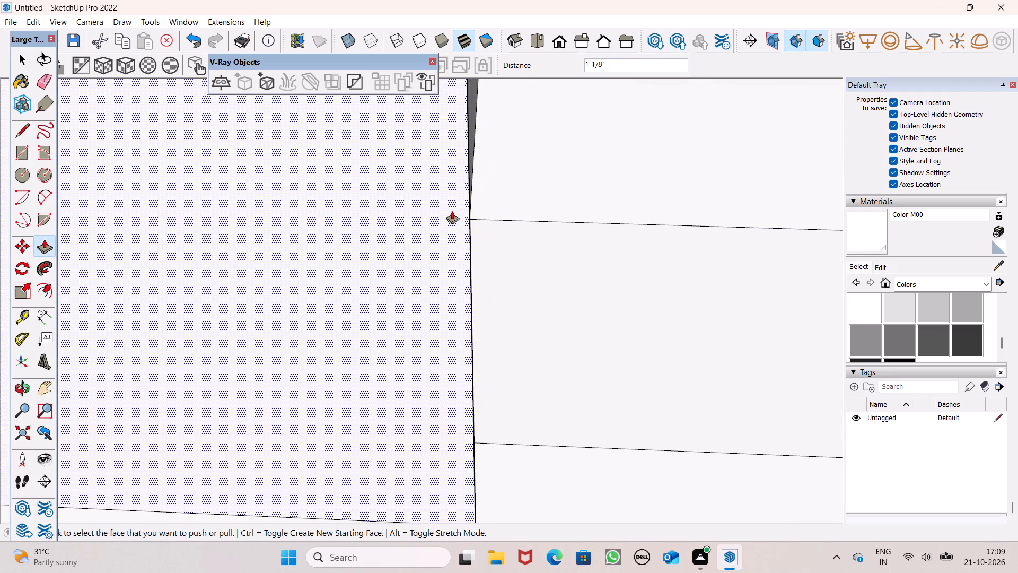
Pull the entrance staircase's opposite side face about 3' 7" outward to meet the other low block.
scroll(450, 209, "down", 6)
middle_click_drag(512, 272, 406, 209)
scroll(410, 196, "down", 8)
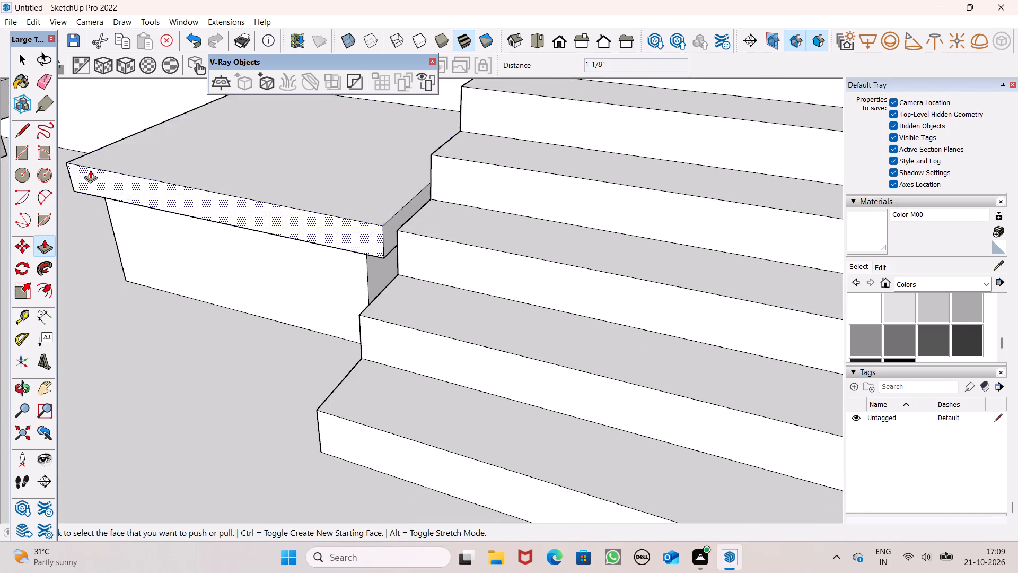
scroll(90, 170, "down", 6)
scroll(385, 207, "down", 7)
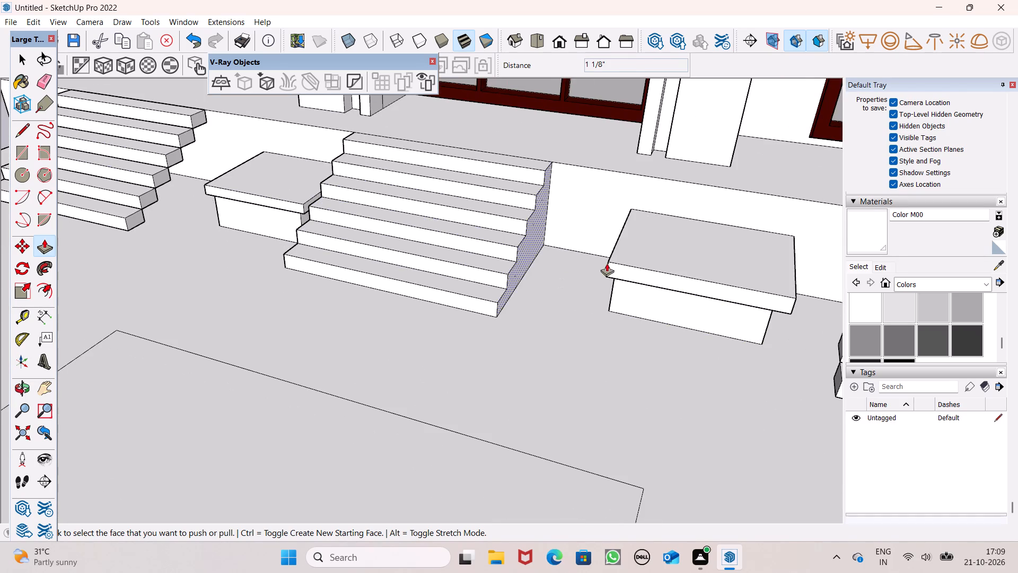
scroll(605, 258, "up", 7)
middle_click_drag(597, 270, 642, 252)
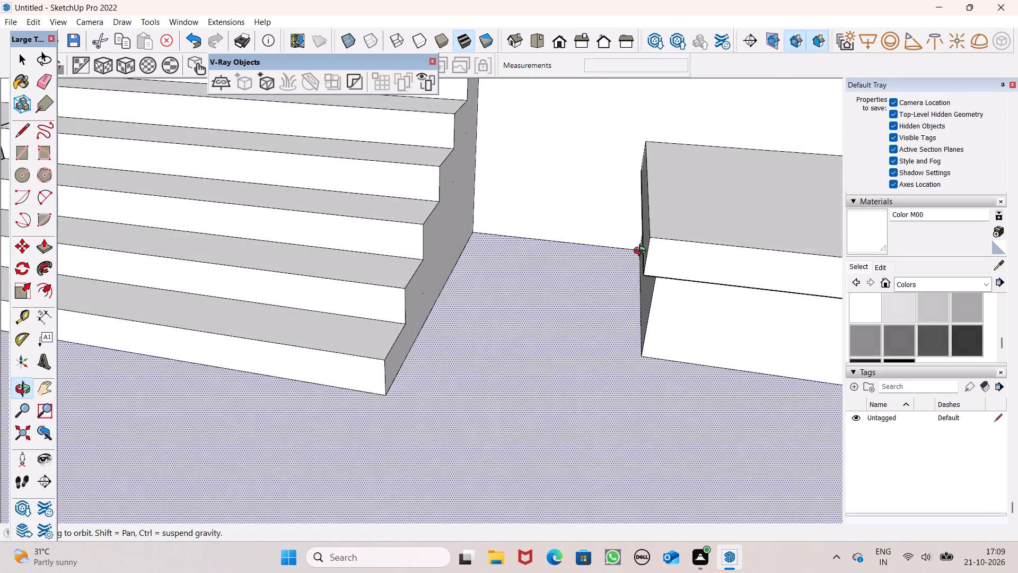
middle_click_drag(642, 252, 649, 243)
left_click_drag(439, 228, 593, 254)
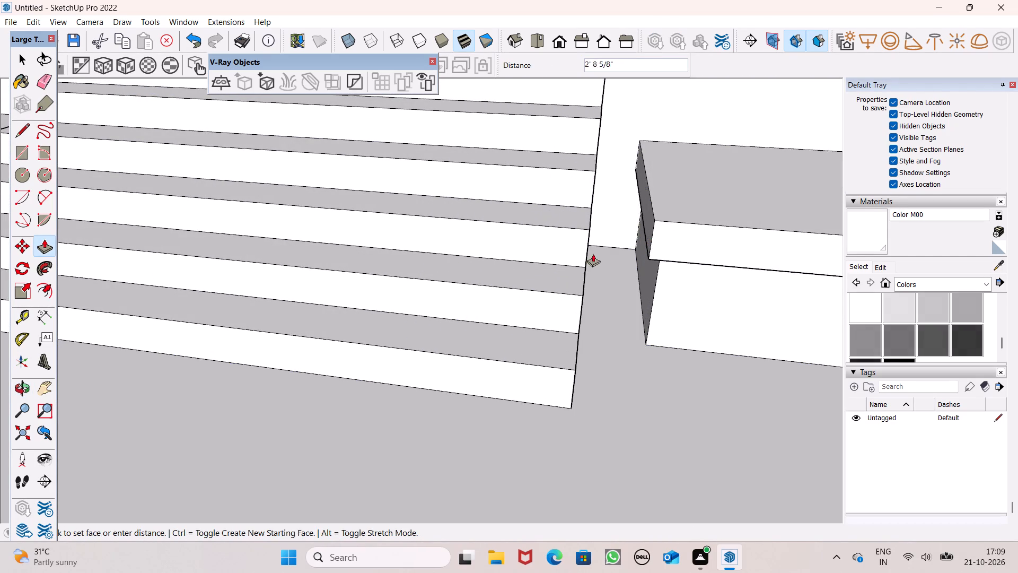
left_click_drag(593, 254, 651, 256)
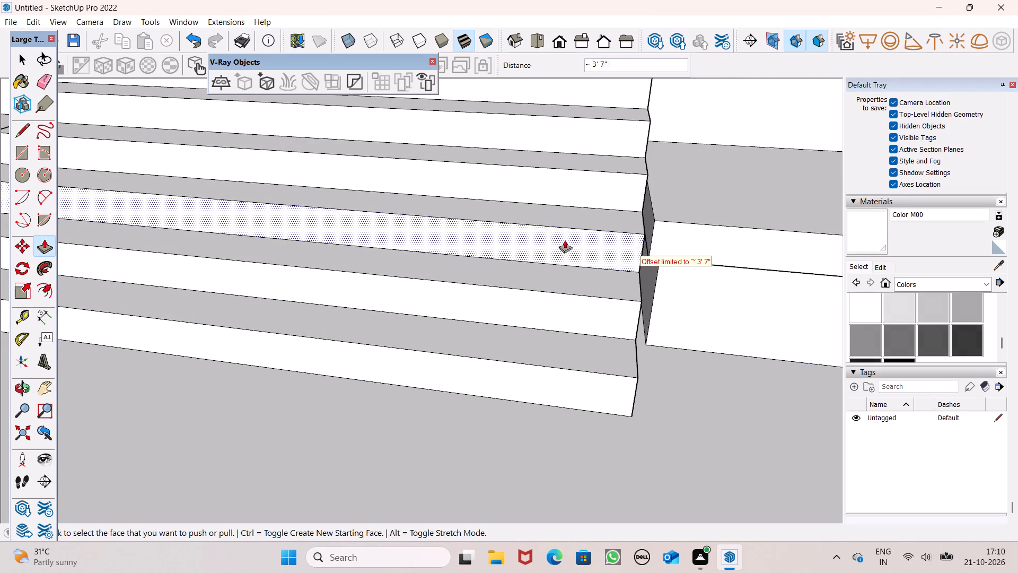
Examine how the widened entrance staircase meets the low blocks and sits within the whole facade and forecourt.
scroll(559, 240, "down", 5)
middle_click_drag(682, 296, 583, 285)
scroll(622, 268, "down", 6)
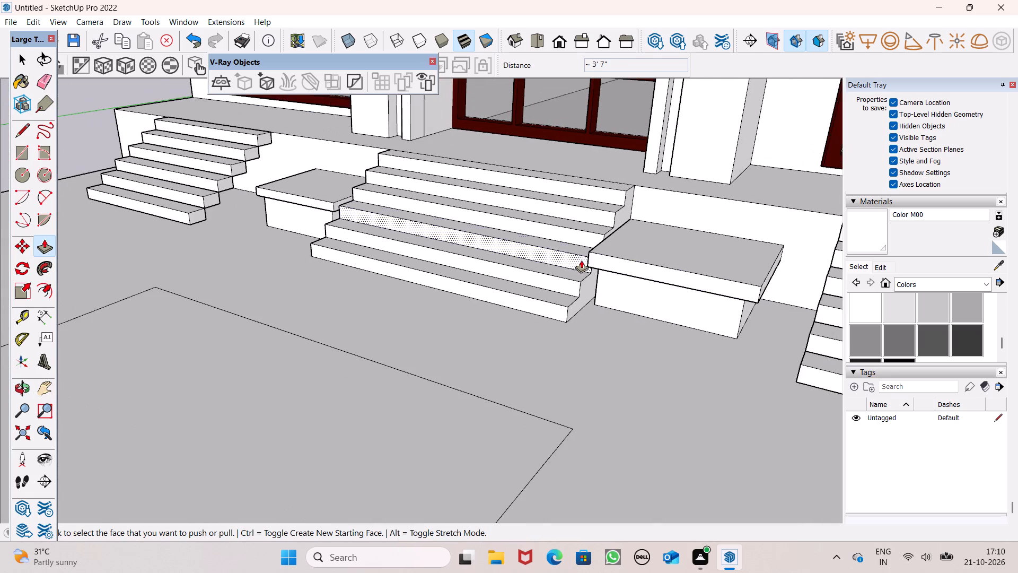
scroll(590, 255, "up", 7)
scroll(662, 199, "up", 8)
middle_click_drag(643, 290, 765, 349)
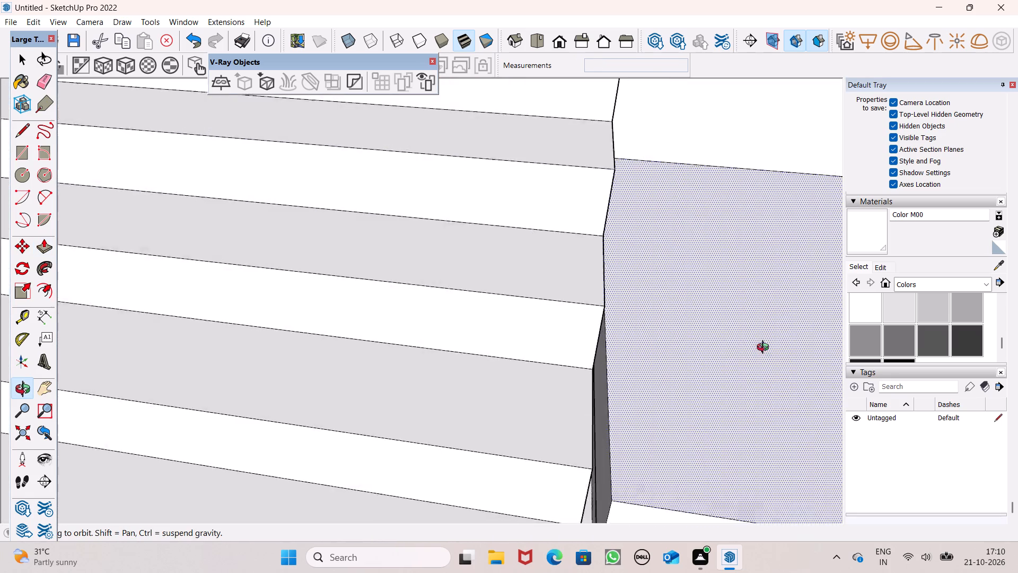
middle_click_drag(765, 349, 680, 342)
key("space")
scroll(608, 271, "down", 18)
scroll(601, 268, "down", 6)
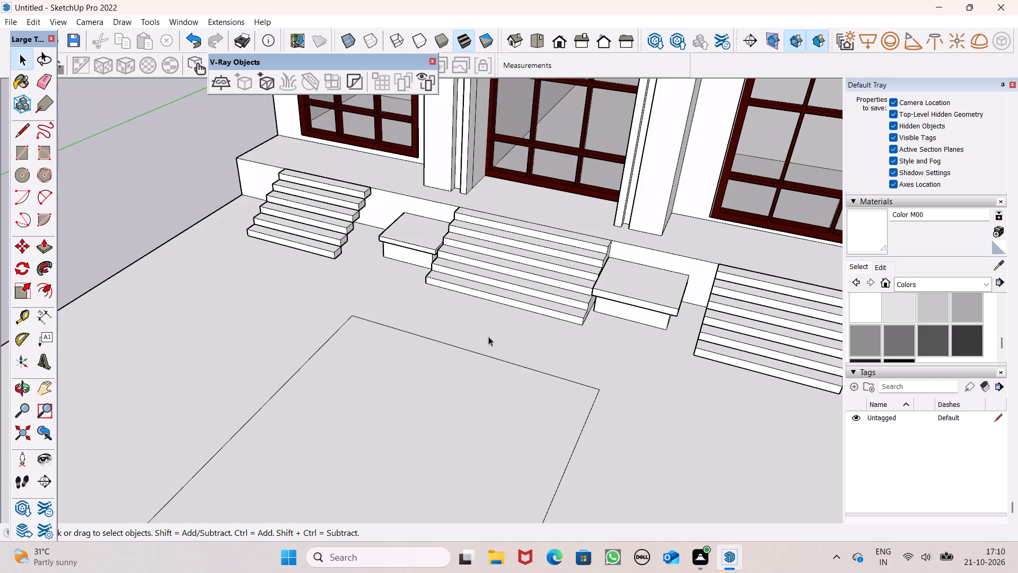
scroll(424, 263, "down", 3)
middle_click_drag(567, 296, 690, 289)
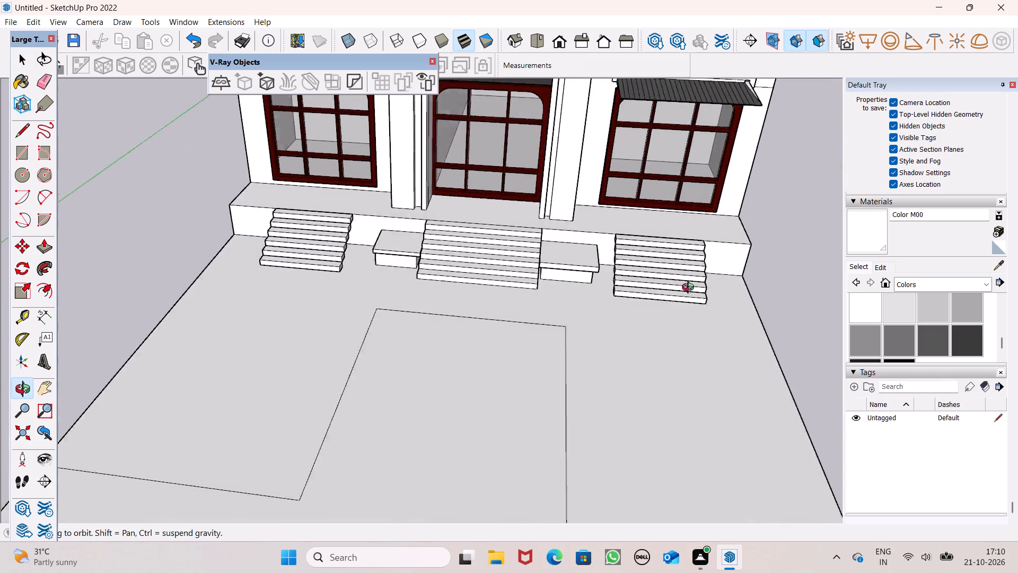
middle_click_drag(690, 289, 726, 275)
scroll(695, 239, "down", 11)
middle_click_drag(495, 277, 432, 300)
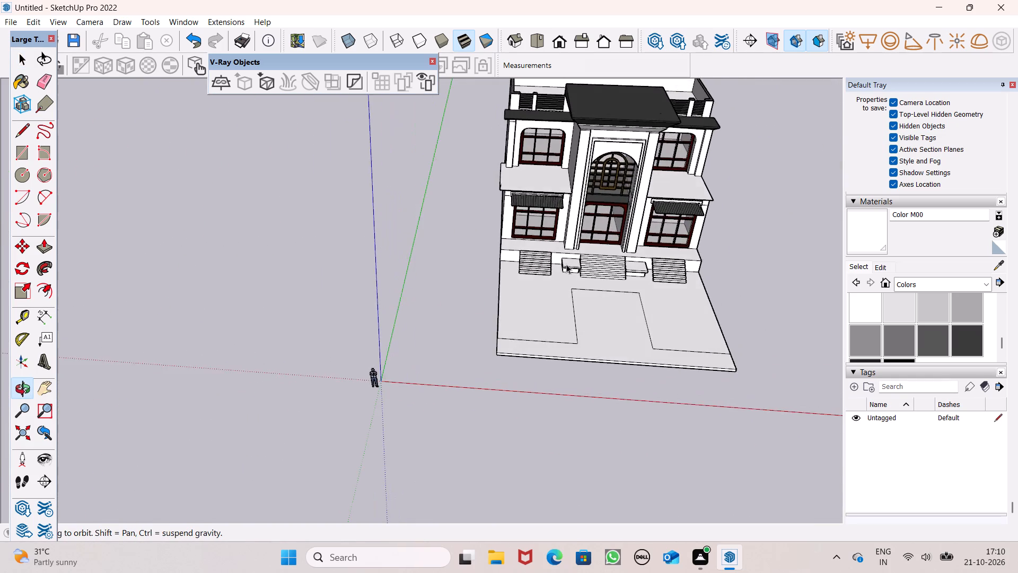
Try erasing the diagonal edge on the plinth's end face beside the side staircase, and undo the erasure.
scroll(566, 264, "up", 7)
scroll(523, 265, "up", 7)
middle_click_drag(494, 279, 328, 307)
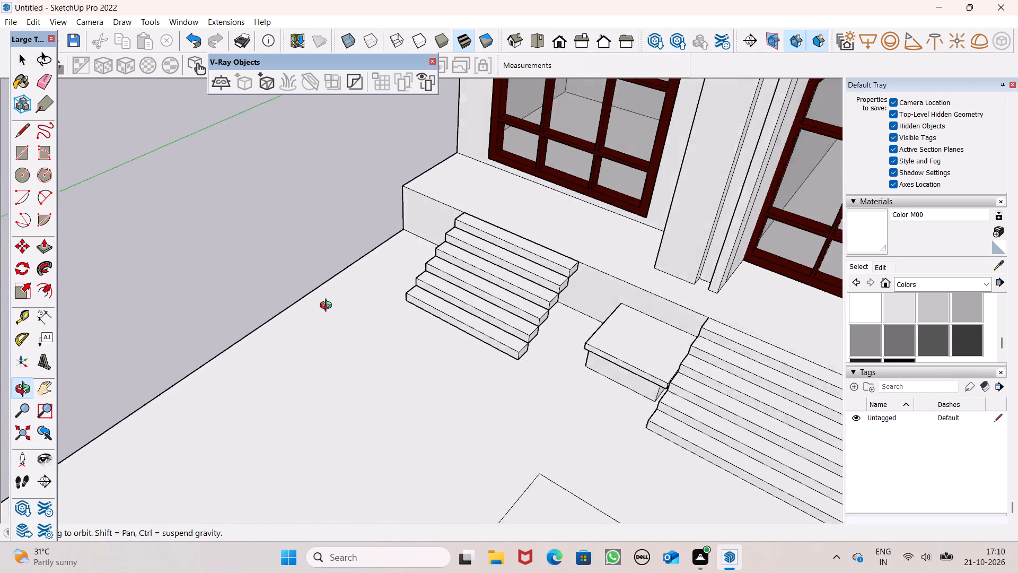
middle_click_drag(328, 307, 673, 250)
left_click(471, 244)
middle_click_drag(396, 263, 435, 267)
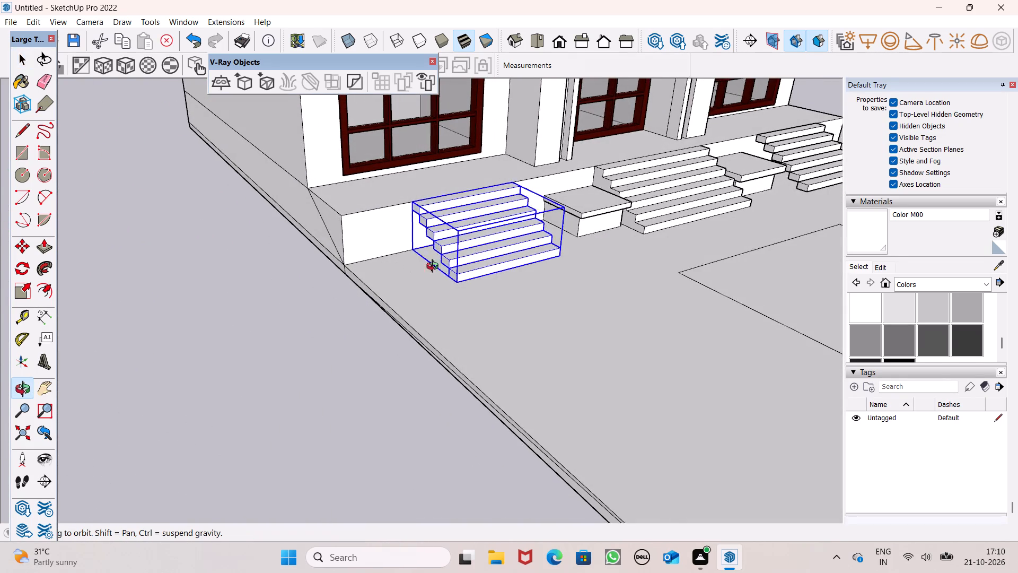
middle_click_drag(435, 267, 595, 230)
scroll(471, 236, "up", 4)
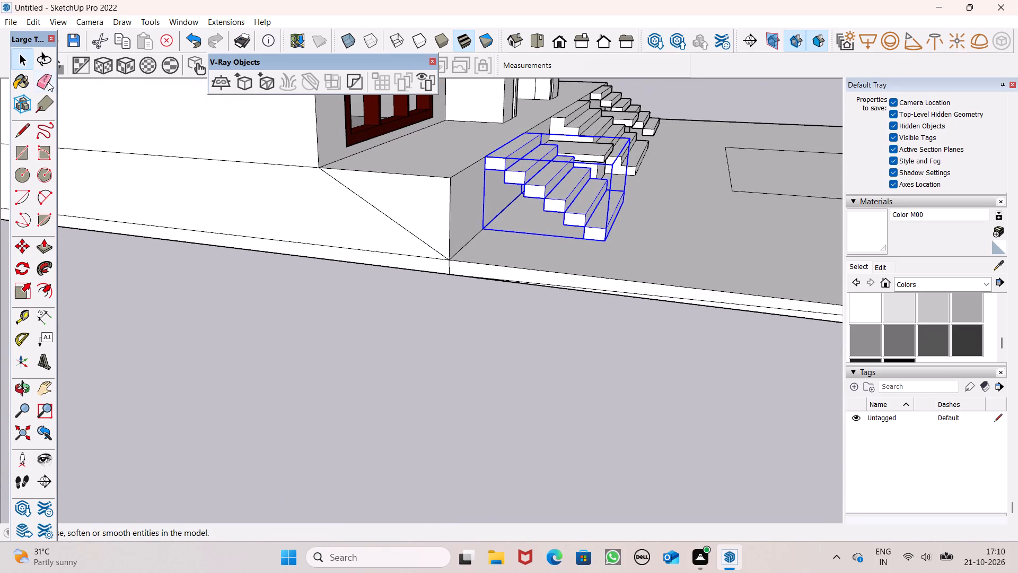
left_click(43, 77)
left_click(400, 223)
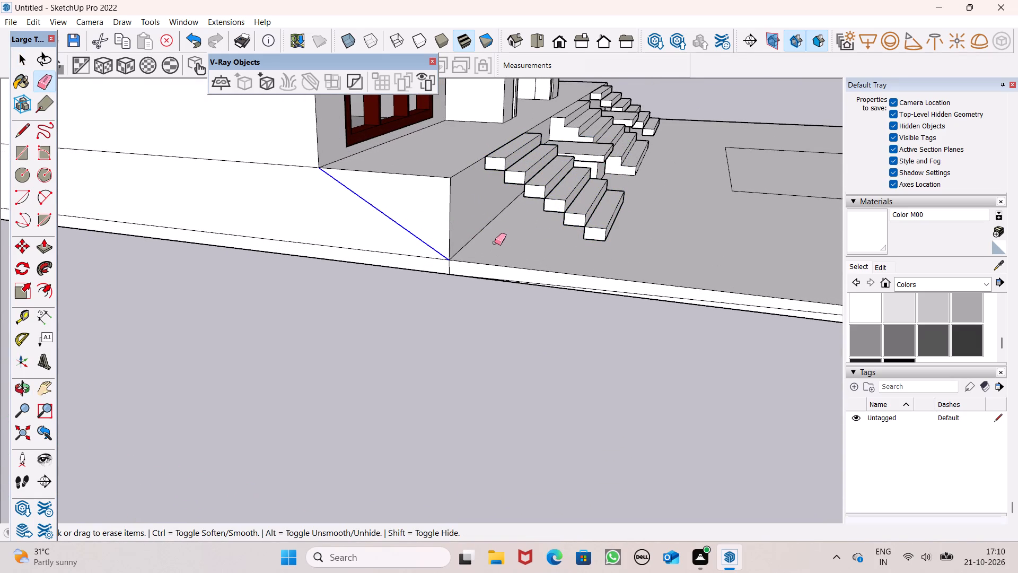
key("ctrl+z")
Explode the group of the side staircase nearest the plinth's end with the diagonal edge.
key("space")
scroll(577, 204, "up", 2)
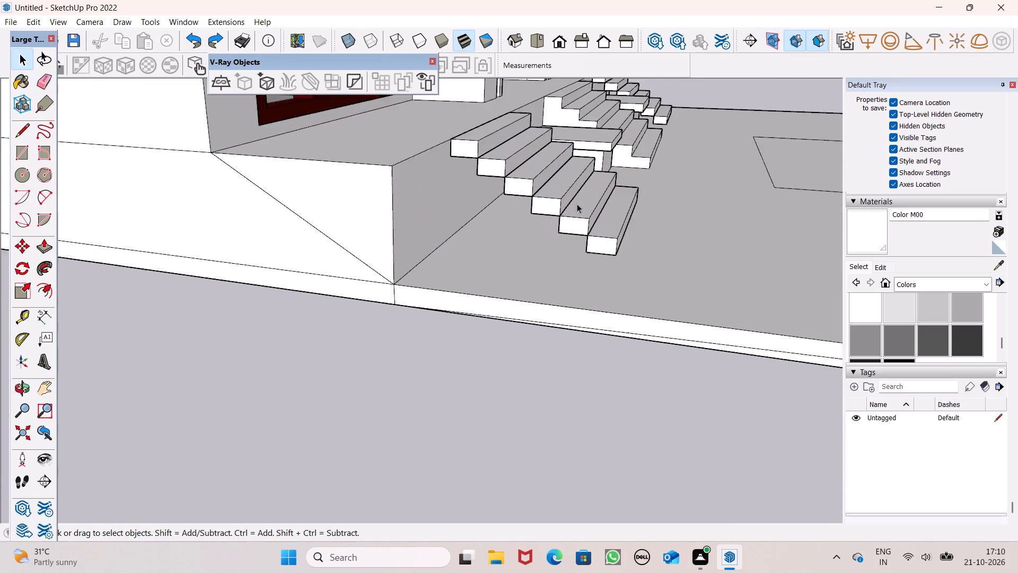
scroll(577, 204, "up", 4)
left_click(566, 199)
scroll(593, 217, "down", 1)
middle_click_drag(606, 233, 609, 245)
right_click(571, 225)
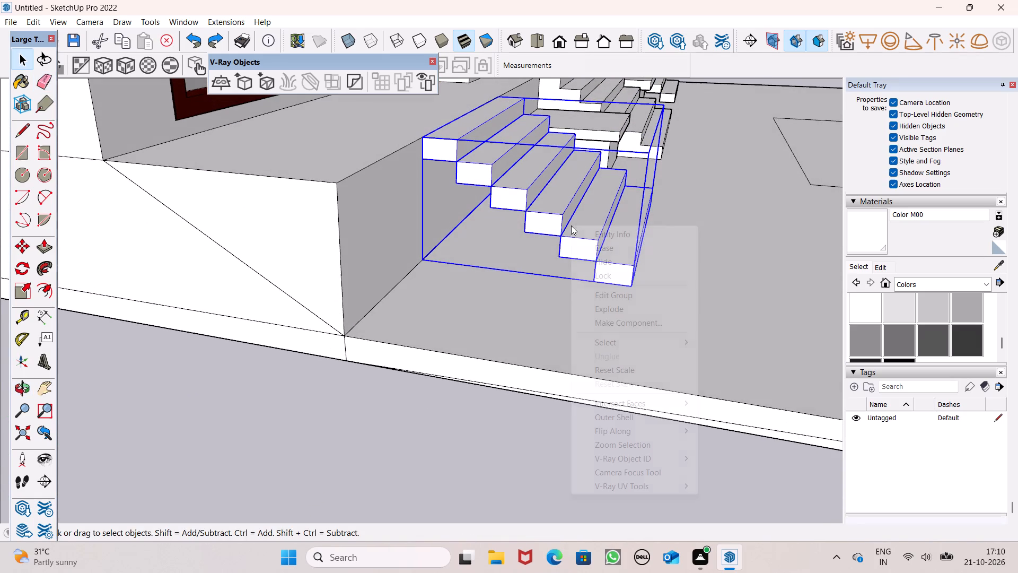
left_click(621, 306)
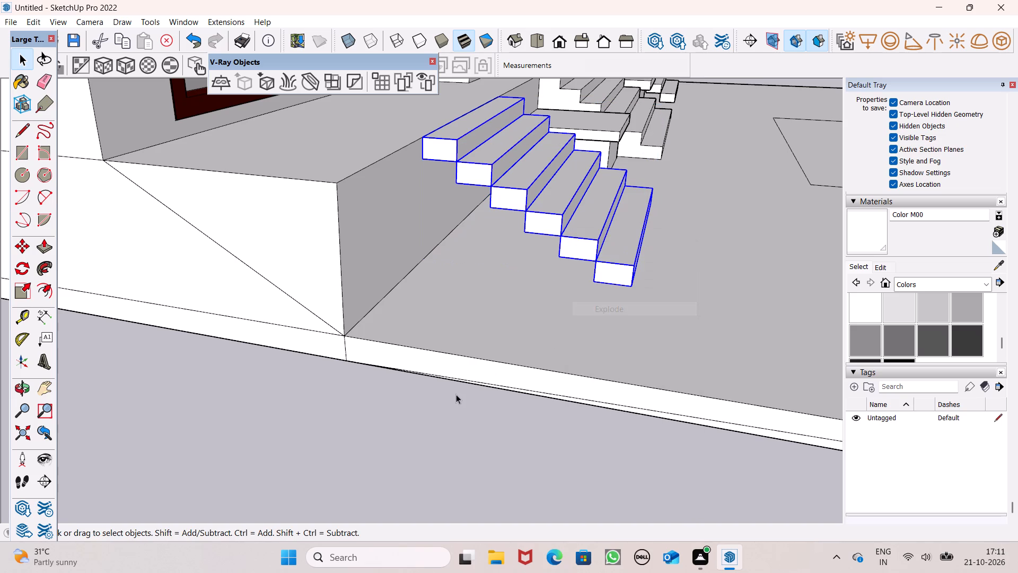
Explode the six individual step blocks of that side staircase into loose geometry.
left_click(456, 394)
scroll(453, 146, "up", 3)
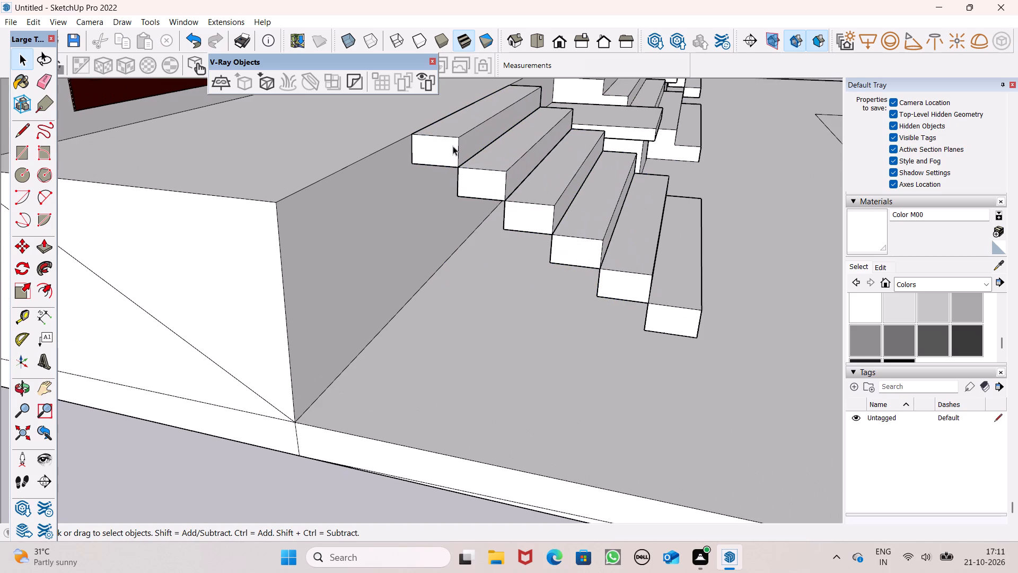
left_click(453, 146)
left_click(488, 174, "ctrl")
left_click_drag(523, 207, 528, 210, "ctrl")
left_click(591, 238, "ctrl")
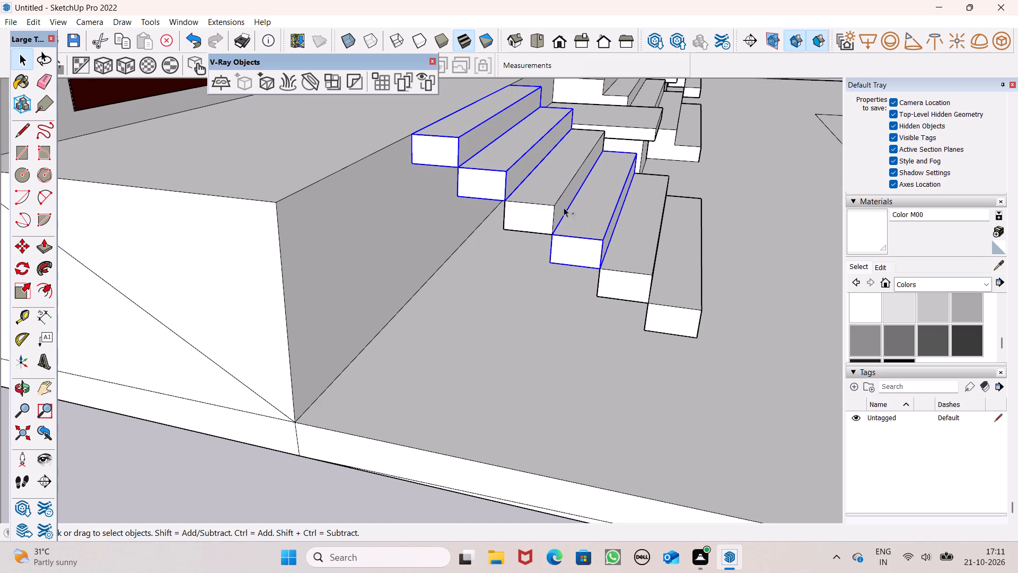
left_click(564, 207, "ctrl")
left_click(652, 276, "ctrl")
left_click(671, 306, "ctrl")
right_click(673, 301, "ctrl")
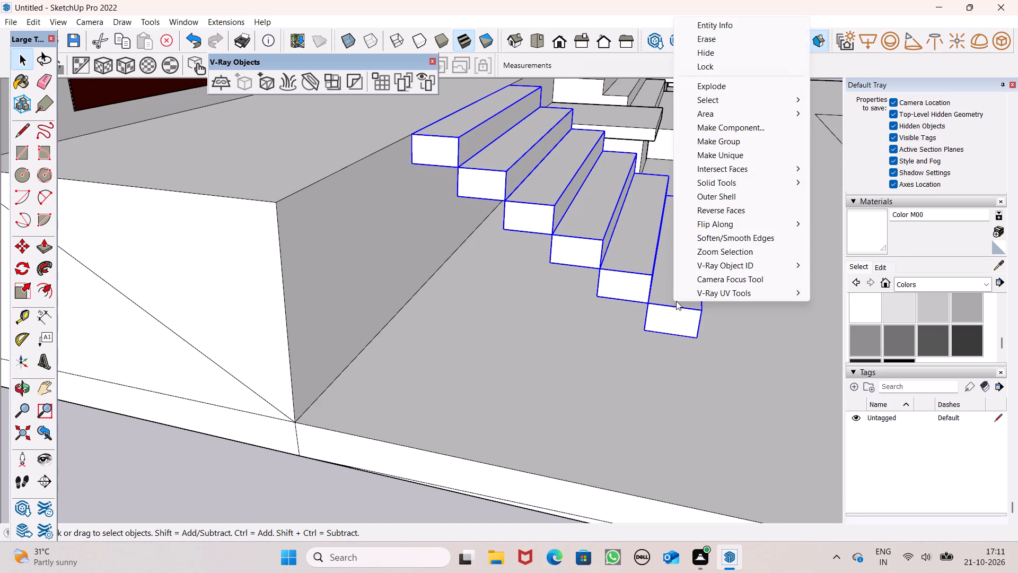
left_click(729, 81, "ctrl")
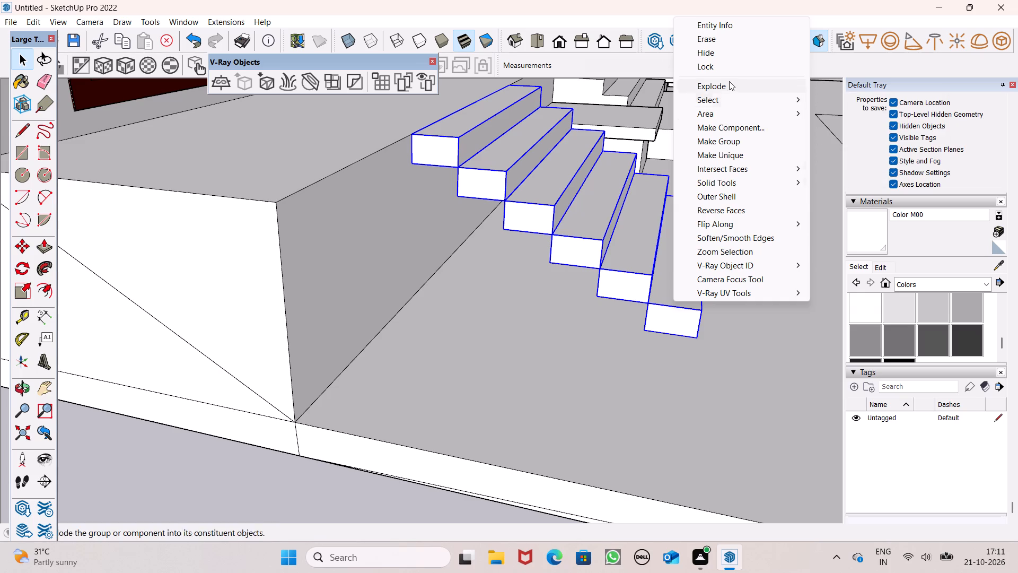
scroll(643, 236, "down", 4, "ctrl")
left_click(473, 446)
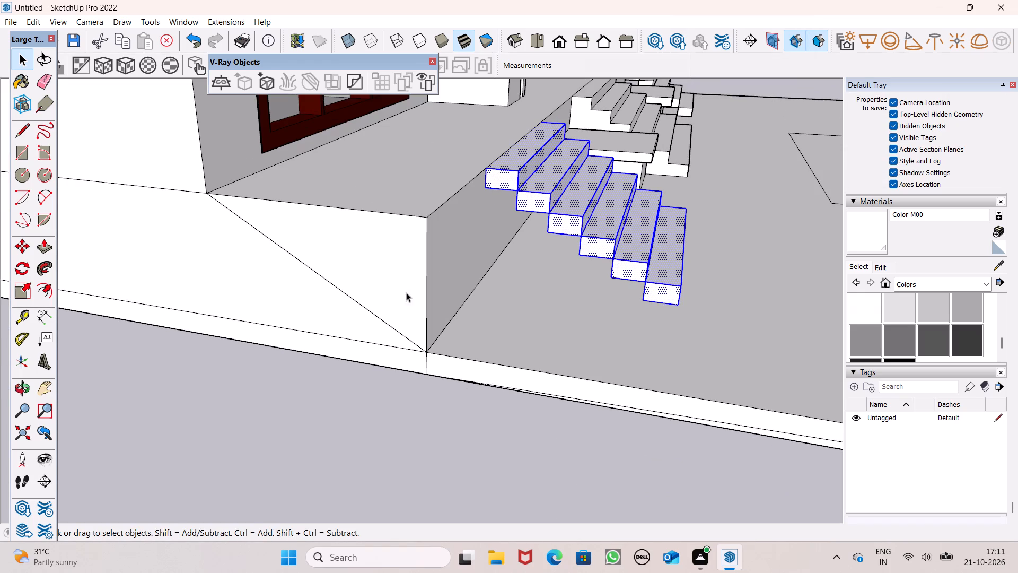
Close the side staircase's open side with a base line about 5' 6 5/8" long to the plinth and a vertical line up to the top step.
left_click_drag(16, 131, 21, 132)
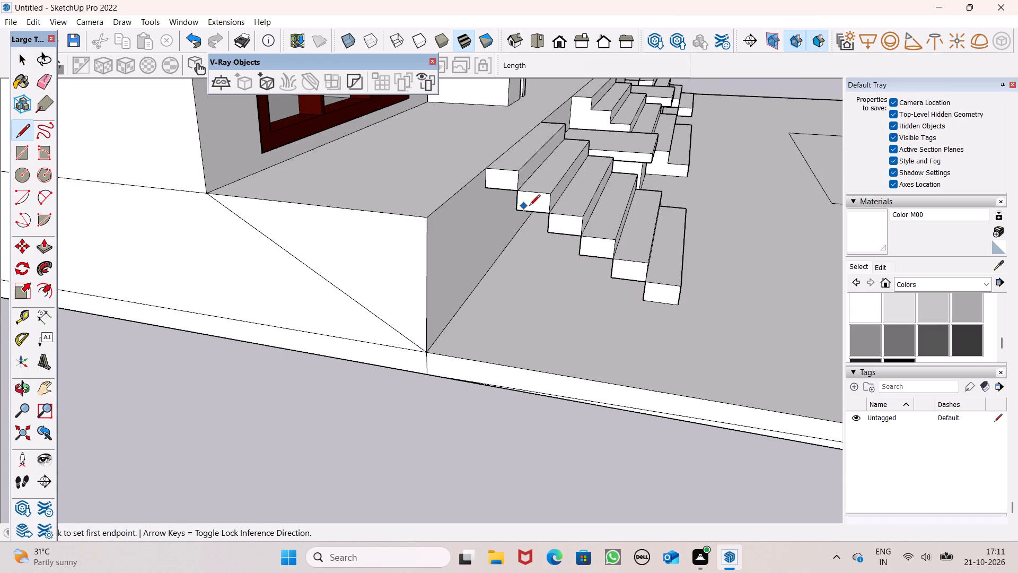
scroll(545, 203, "up", 5)
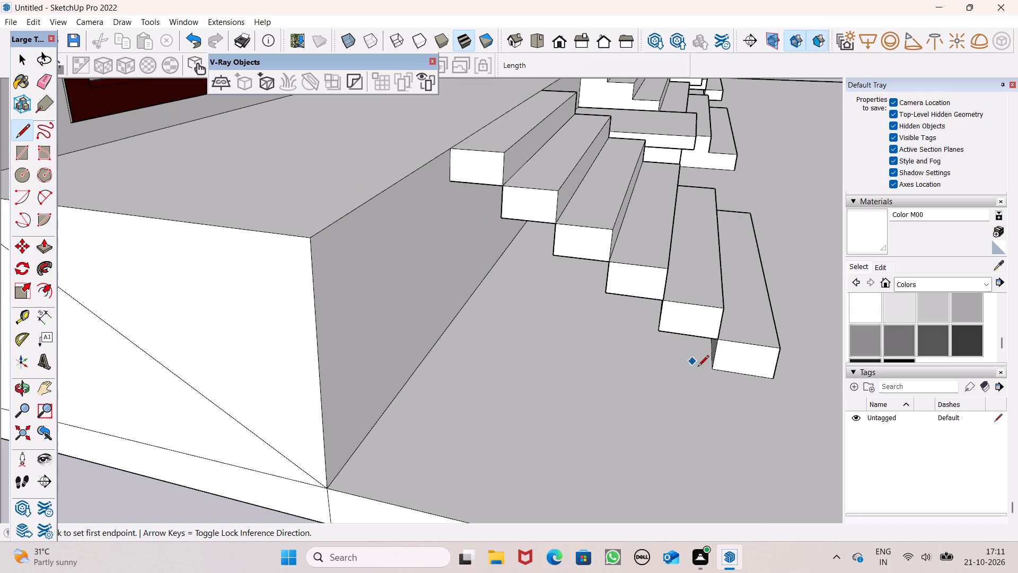
left_click(715, 368)
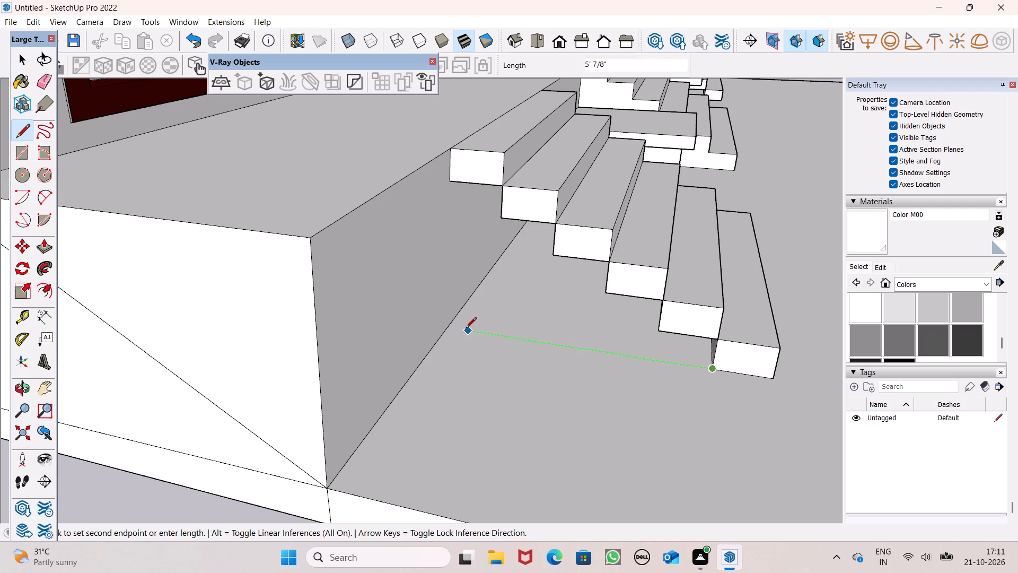
left_click_drag(450, 328, 448, 324)
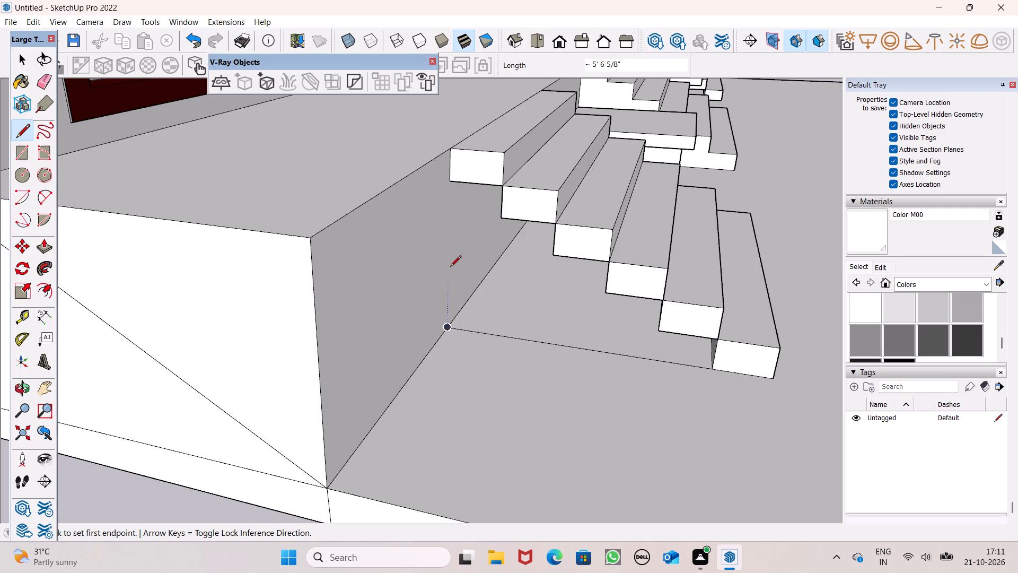
left_click(447, 181)
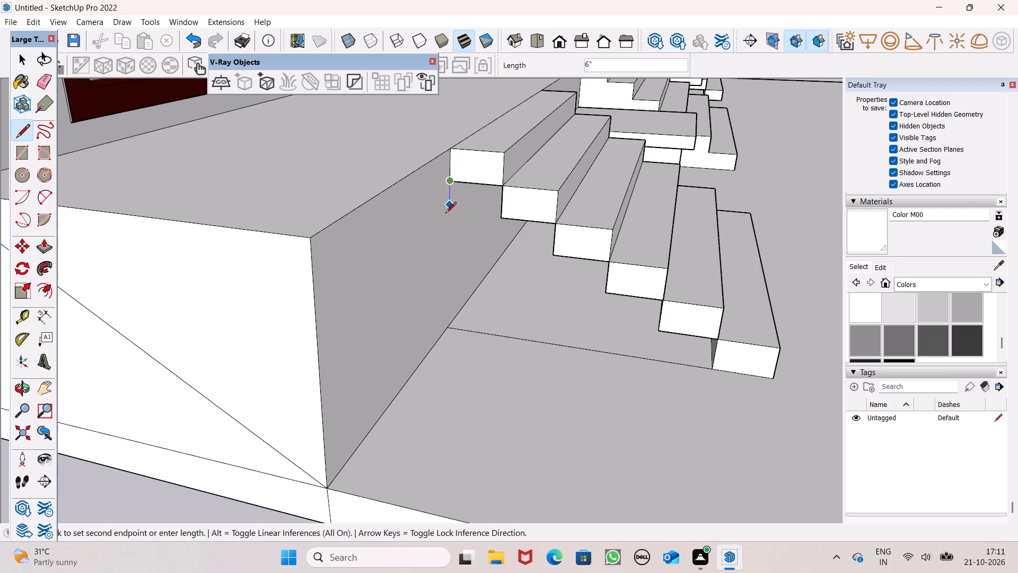
left_click(452, 327)
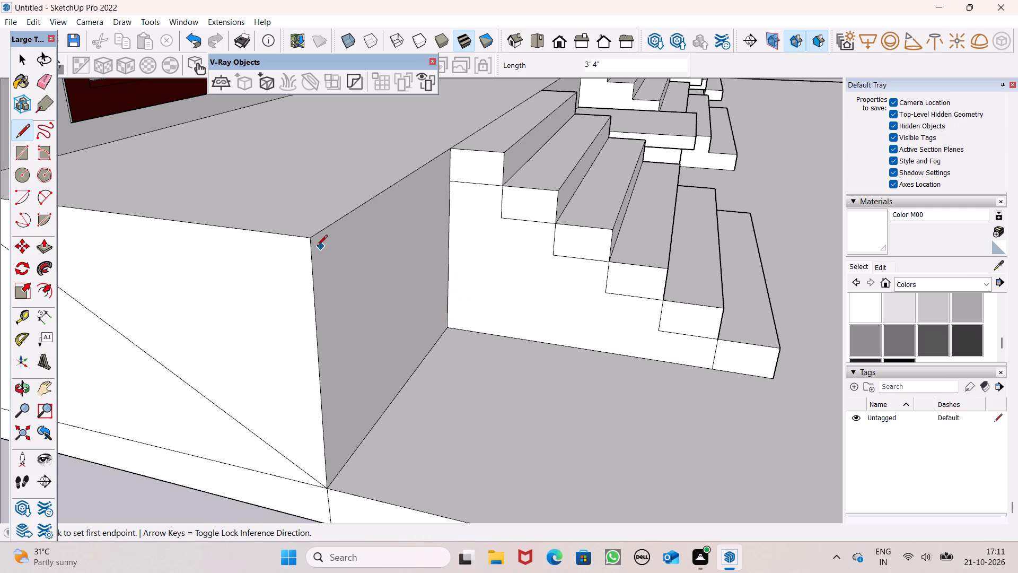
Push/Pull the side staircase's newly closed side face beneath the steps until it is flush with their opposite ends.
scroll(599, 209, "down", 5)
middle_click_drag(649, 253, 479, 272)
scroll(486, 233, "down", 5)
middle_click_drag(585, 268, 517, 295)
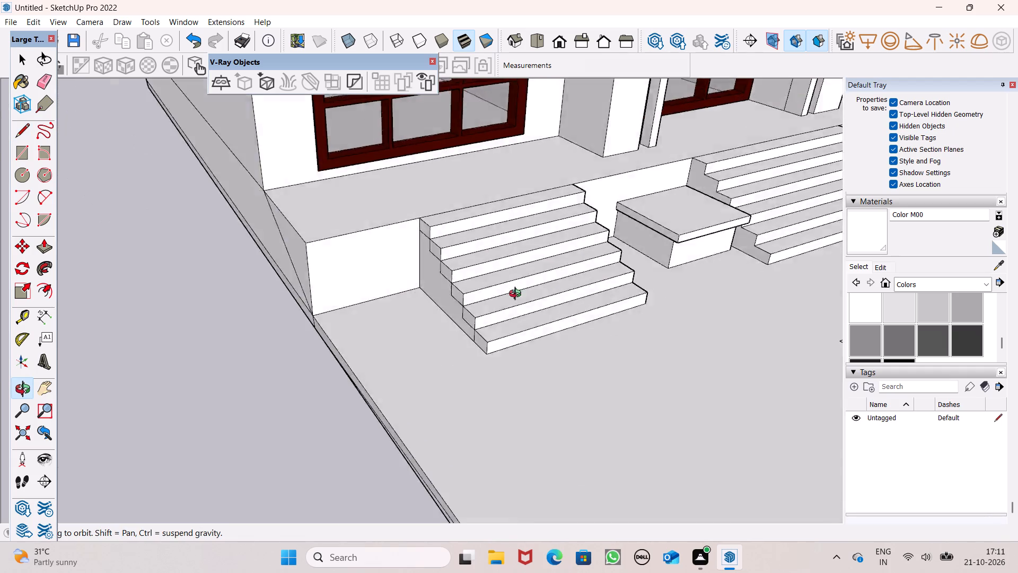
middle_click_drag(517, 295, 99, 229)
scroll(323, 200, "up", 7)
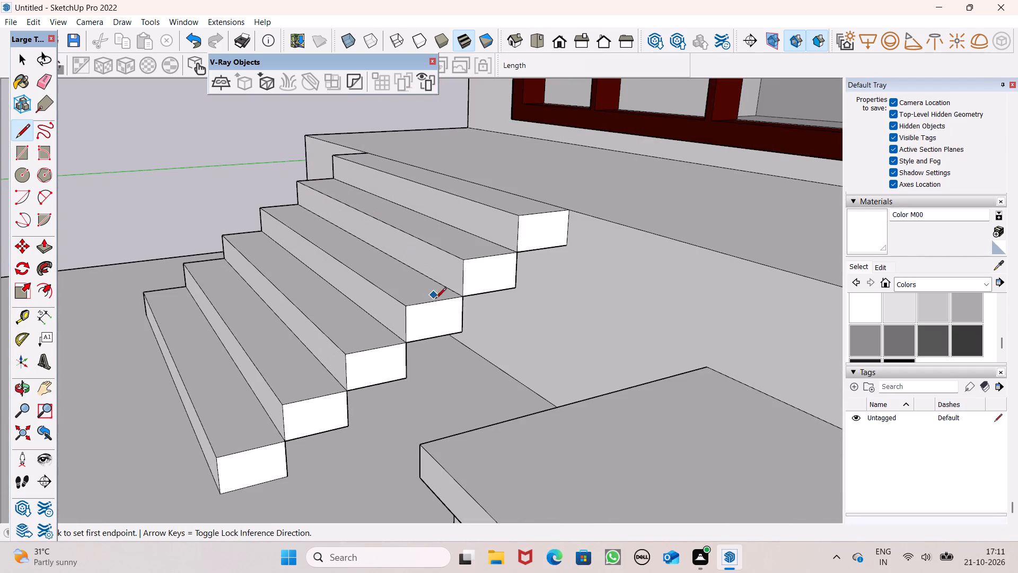
key("space")
middle_click_drag(454, 331, 331, 285)
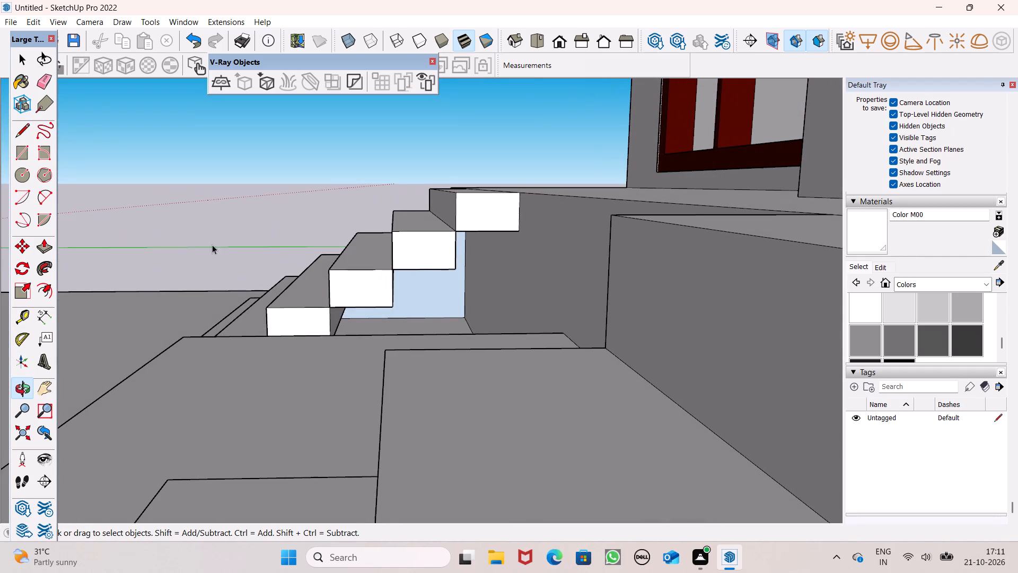
left_click(43, 246)
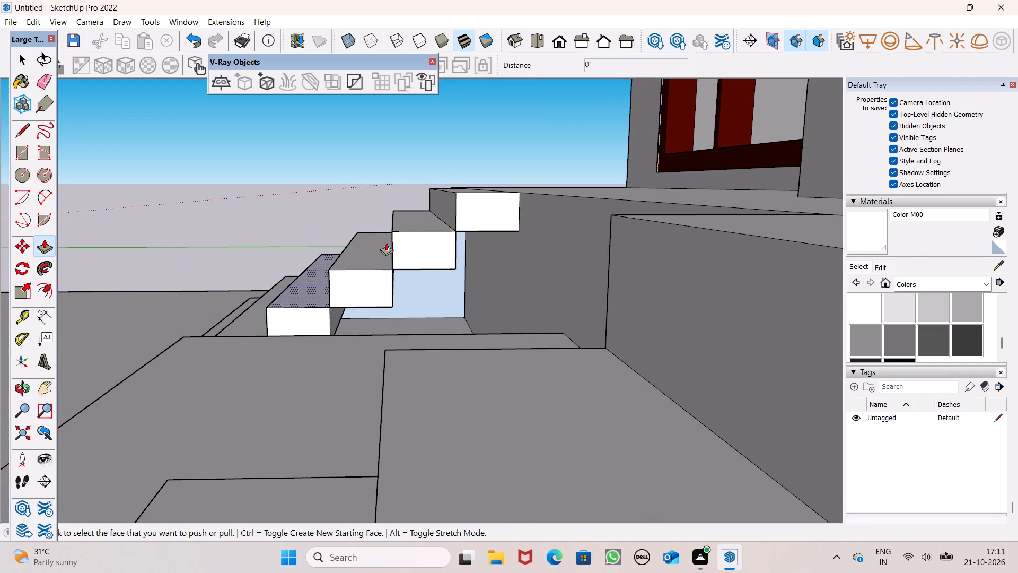
left_click_drag(441, 288, 438, 299)
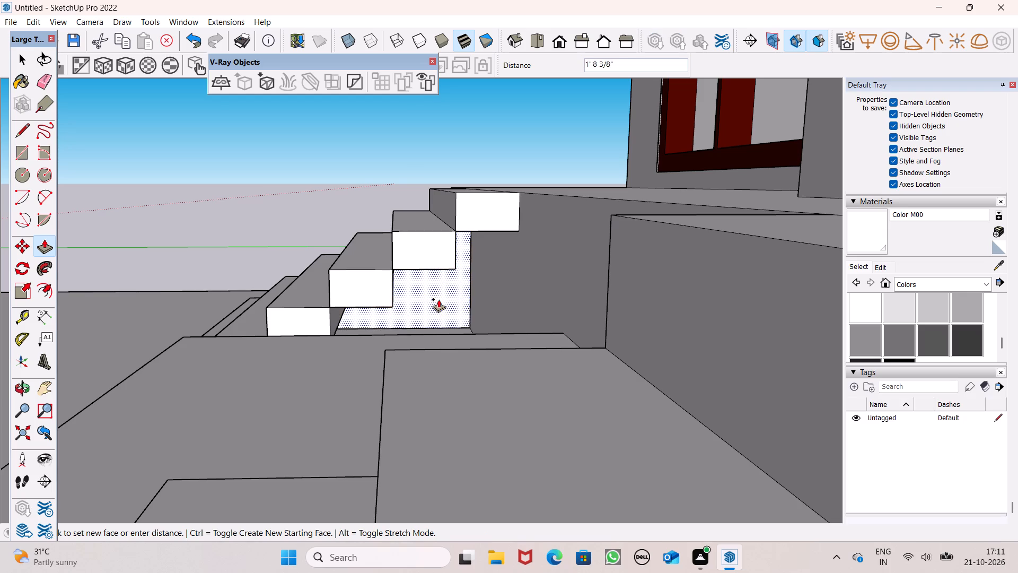
left_click_drag(438, 299, 378, 294)
scroll(439, 256, "down", 2)
middle_click_drag(443, 284, 485, 318)
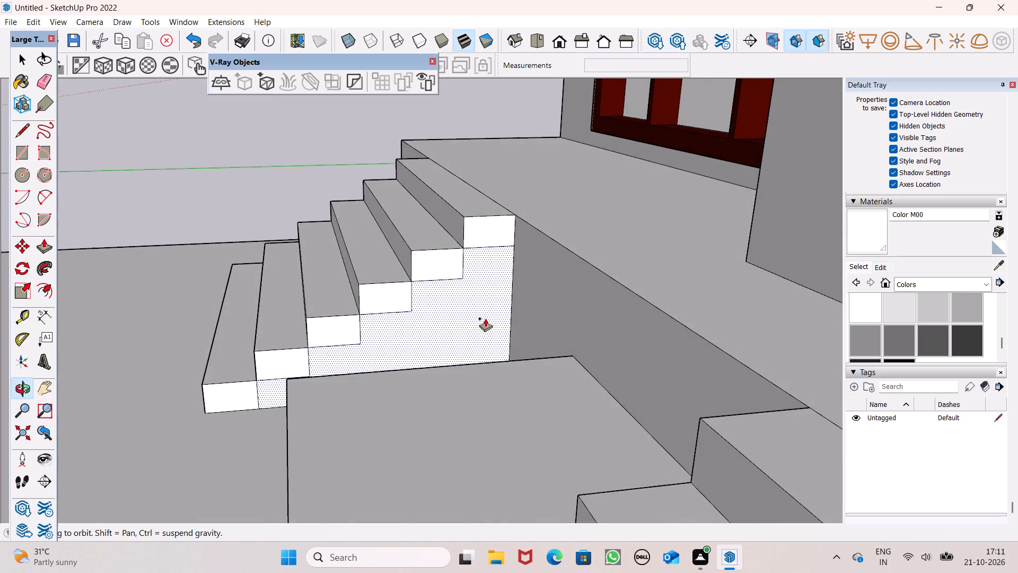
middle_click_drag(485, 318, 485, 327)
scroll(475, 286, "down", 3)
key("space")
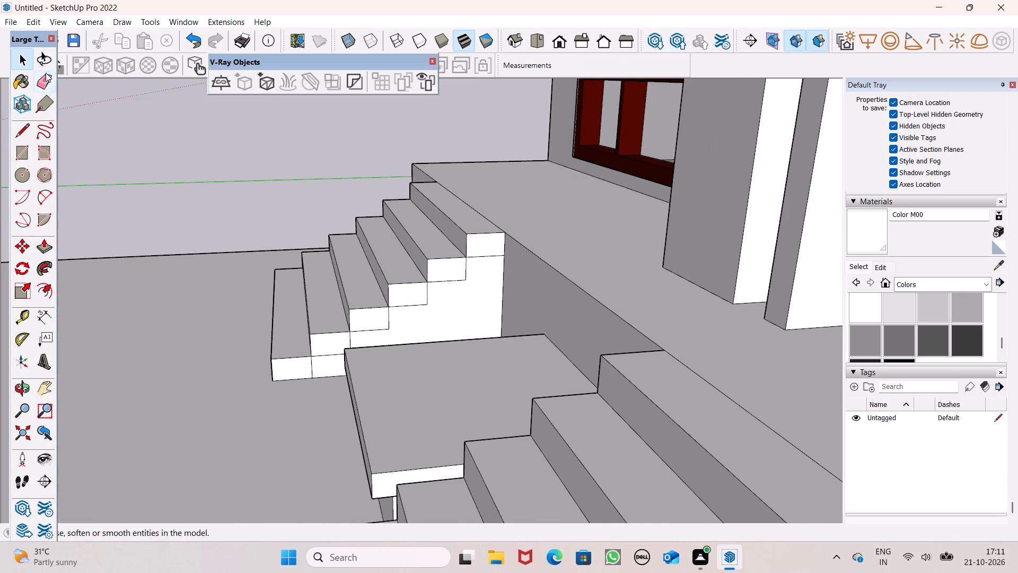
Erase the leftover step-block edges on the side staircase's face towards the low block, leaving one stepped face.
left_click(46, 73)
scroll(387, 223, "up", 2)
left_click_drag(502, 263, 502, 267)
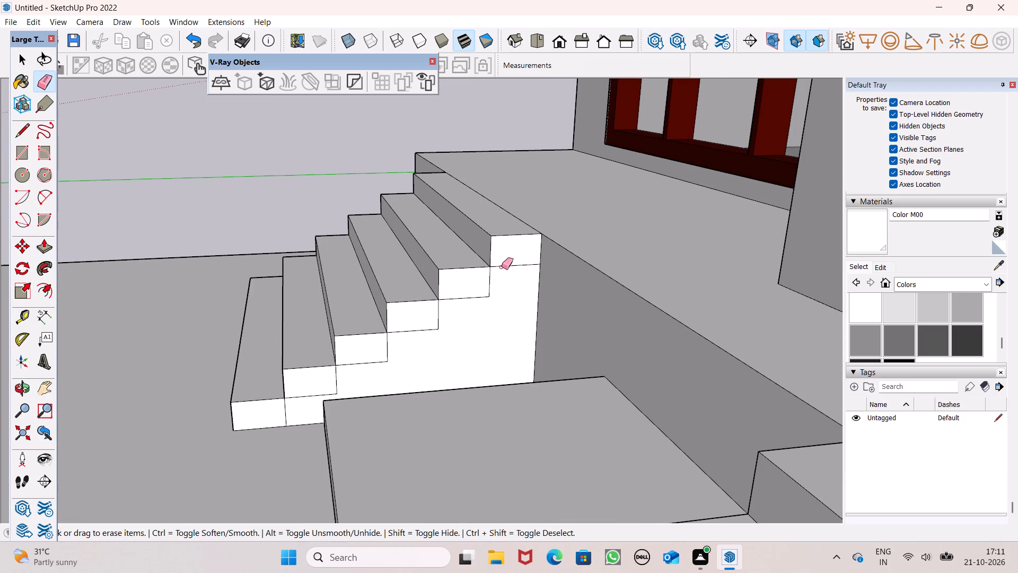
left_click_drag(502, 267, 305, 393)
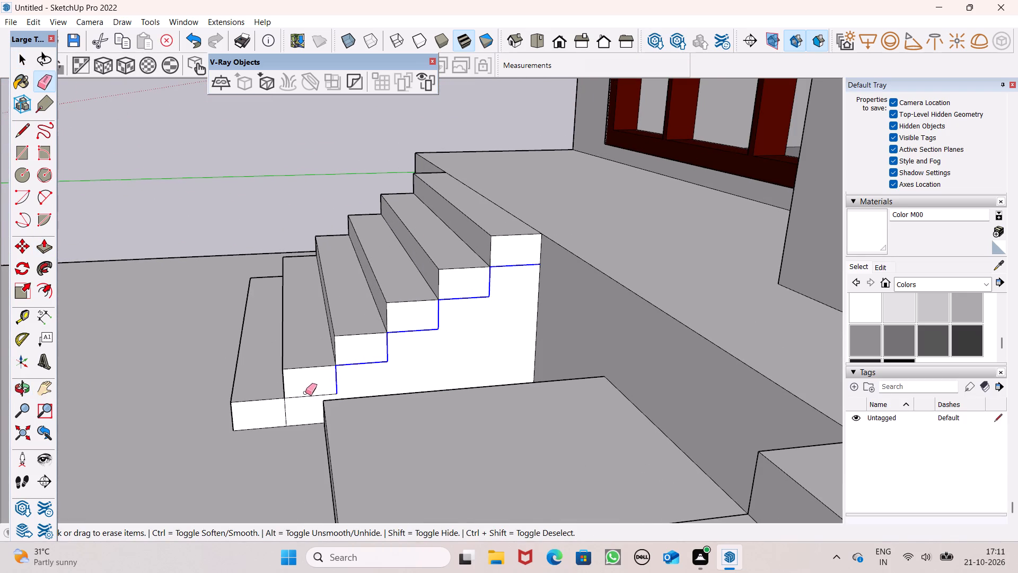
left_click_drag(305, 393, 317, 394)
scroll(463, 252, "down", 6)
scroll(380, 326, "up", 5)
left_click_drag(372, 342, 369, 346)
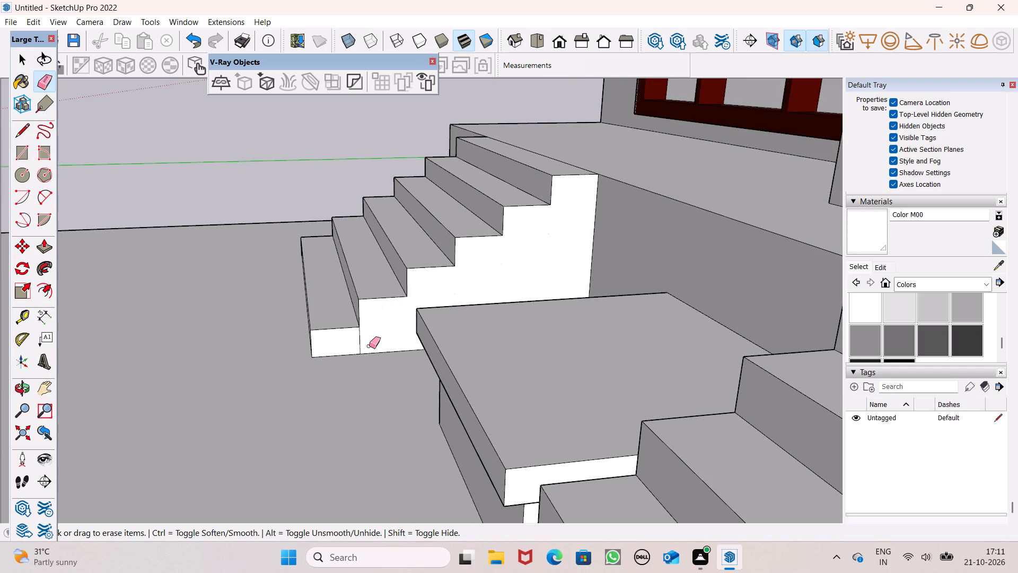
left_click_drag(369, 346, 352, 343)
Erase the leftover step-block edges on the same staircase's other side face, towards the plinth's end.
scroll(445, 282, "down", 3)
middle_click_drag(427, 303, 942, 326)
scroll(827, 279, "down", 5)
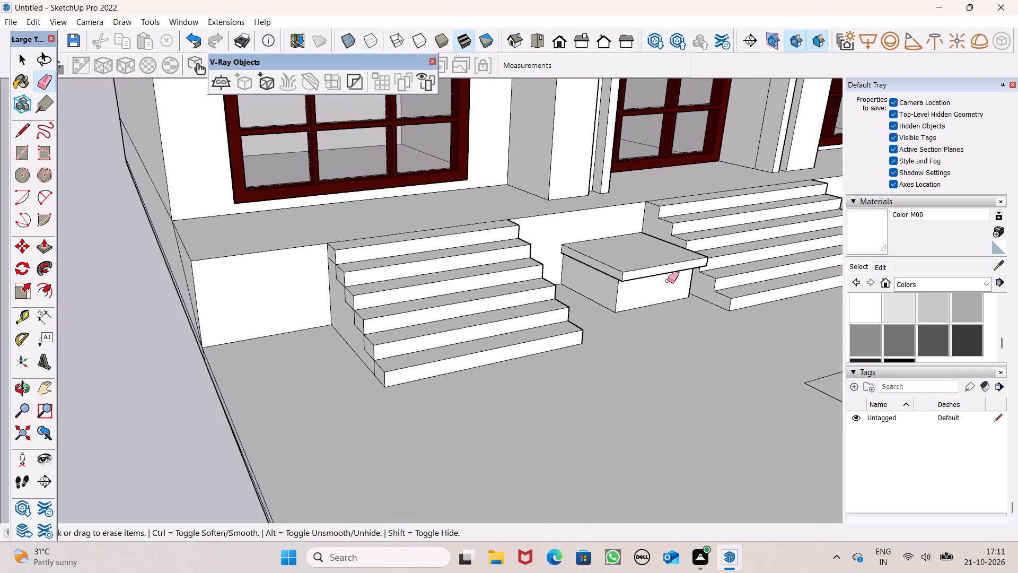
scroll(662, 279, "down", 5)
middle_click_drag(398, 369, 561, 390)
scroll(566, 270, "up", 1)
scroll(526, 346, "up", 7)
scroll(510, 224, "up", 5)
left_click_drag(454, 180, 504, 227)
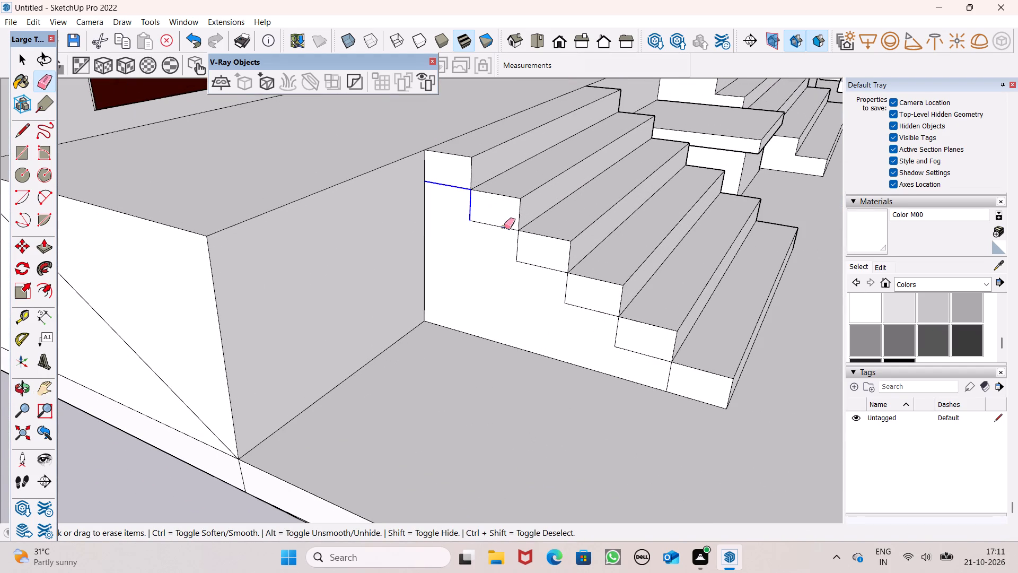
left_click_drag(504, 227, 682, 376)
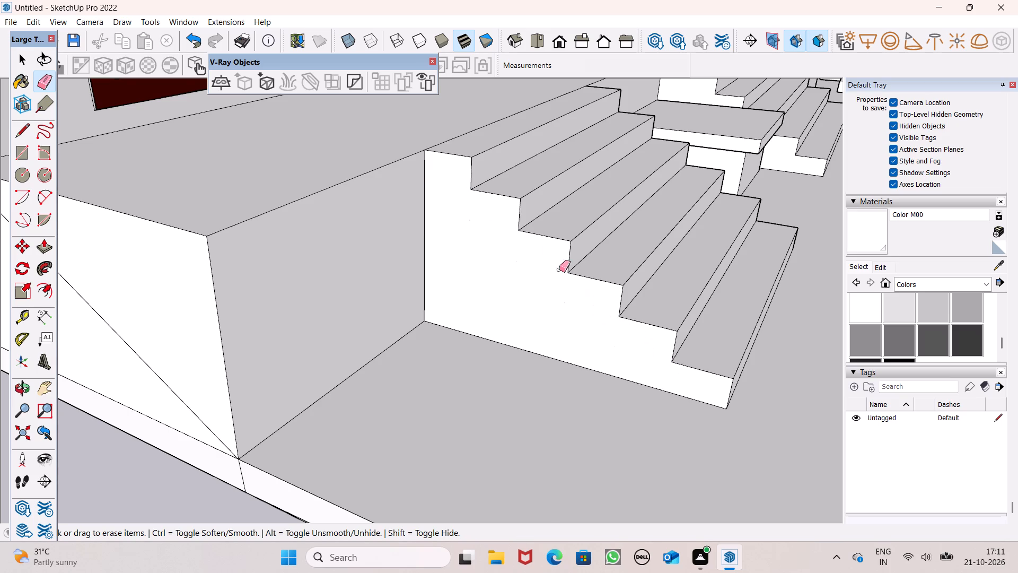
scroll(488, 246, "down", 3)
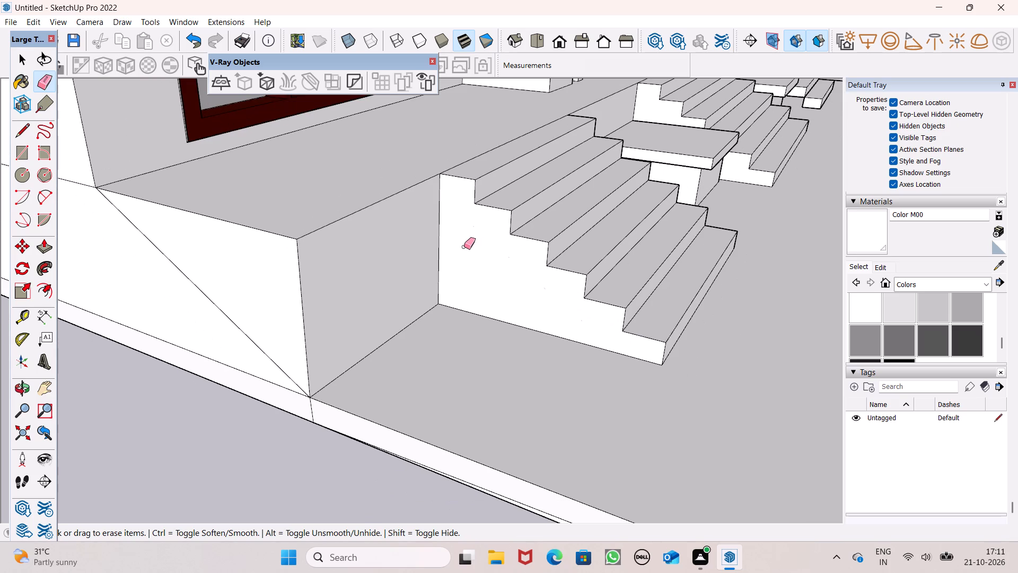
key("space")
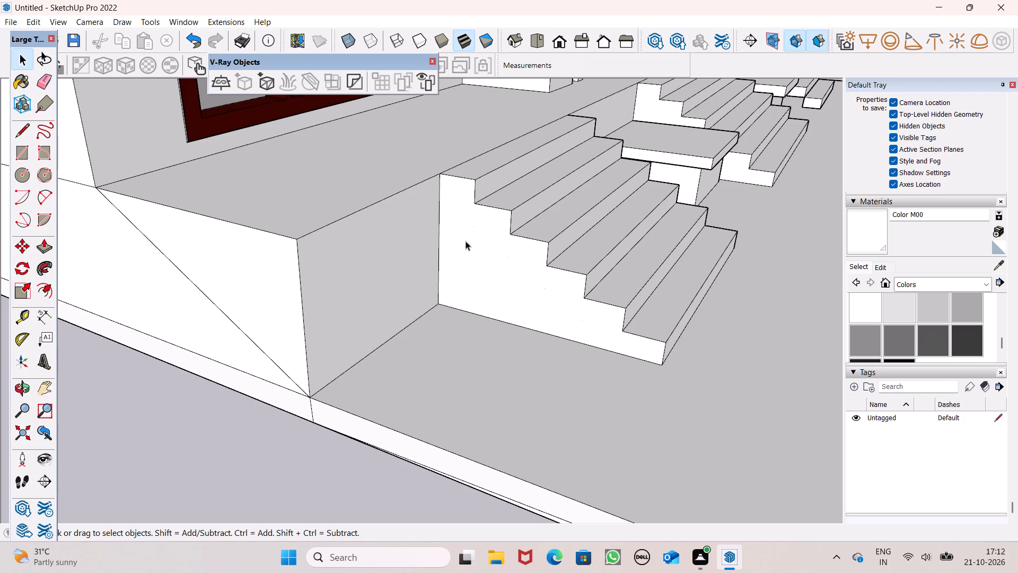
Push/Pull the staircase's side face about 3' 5 7/16" outward to widen the stairs up to the neighbouring low block.
scroll(462, 241, "down", 6)
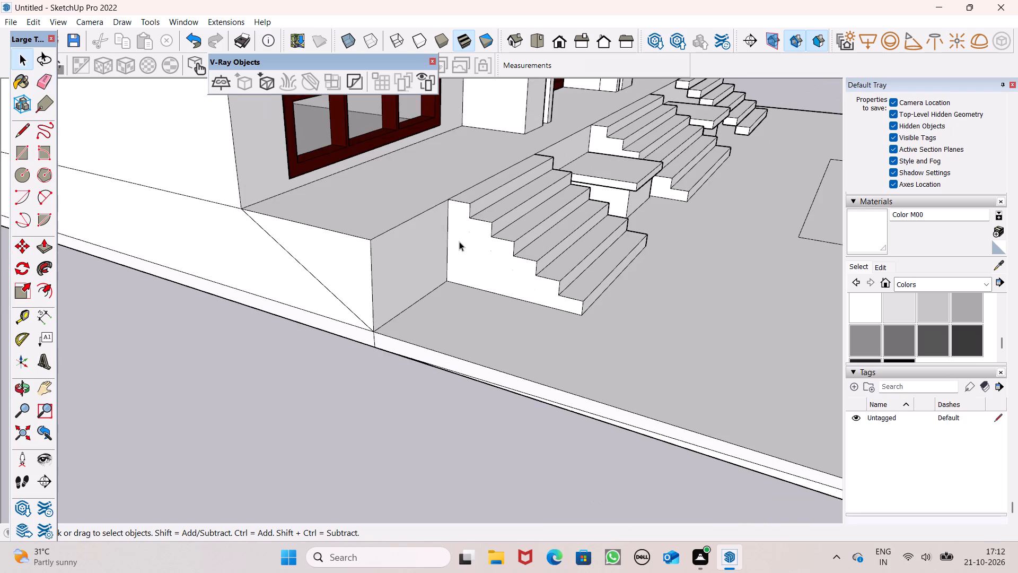
middle_click_drag(468, 296, 334, 306)
scroll(457, 225, "down", 10)
middle_click_drag(510, 269, 401, 318)
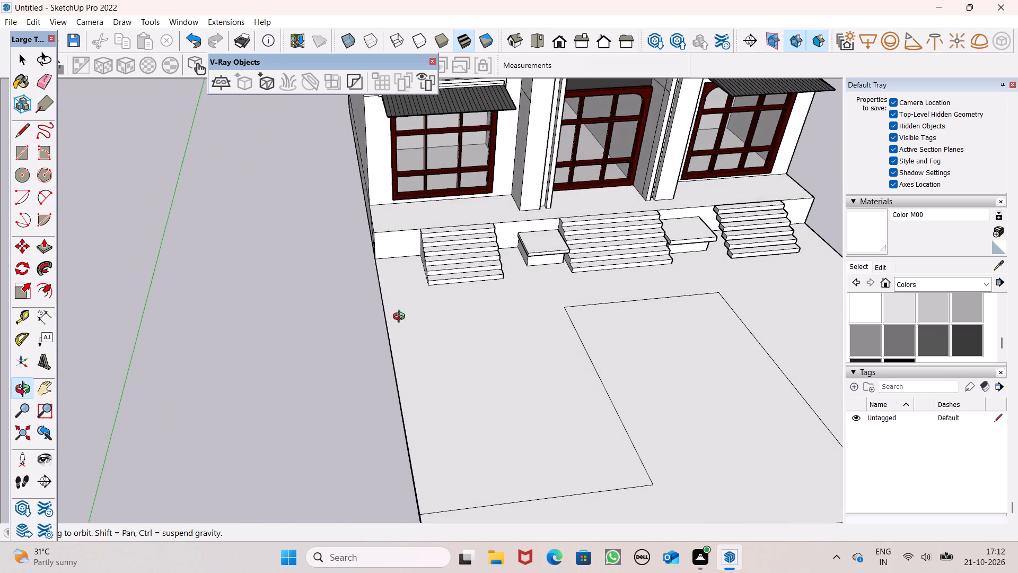
middle_click_drag(401, 318, 401, 318)
scroll(520, 257, "up", 1)
middle_click_drag(520, 262, 327, 326)
scroll(489, 303, "up", 6)
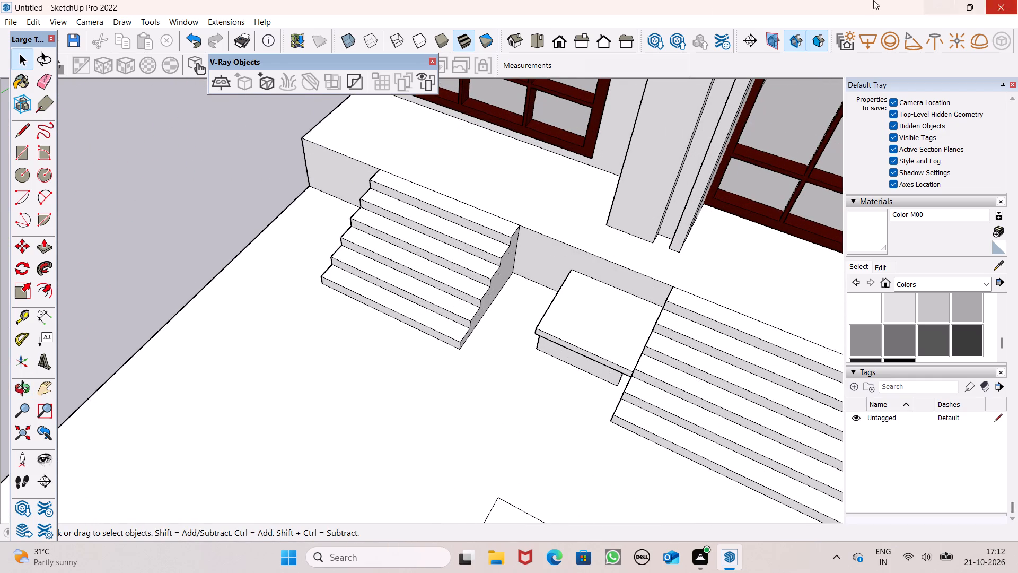
left_click_drag(47, 249, 48, 244)
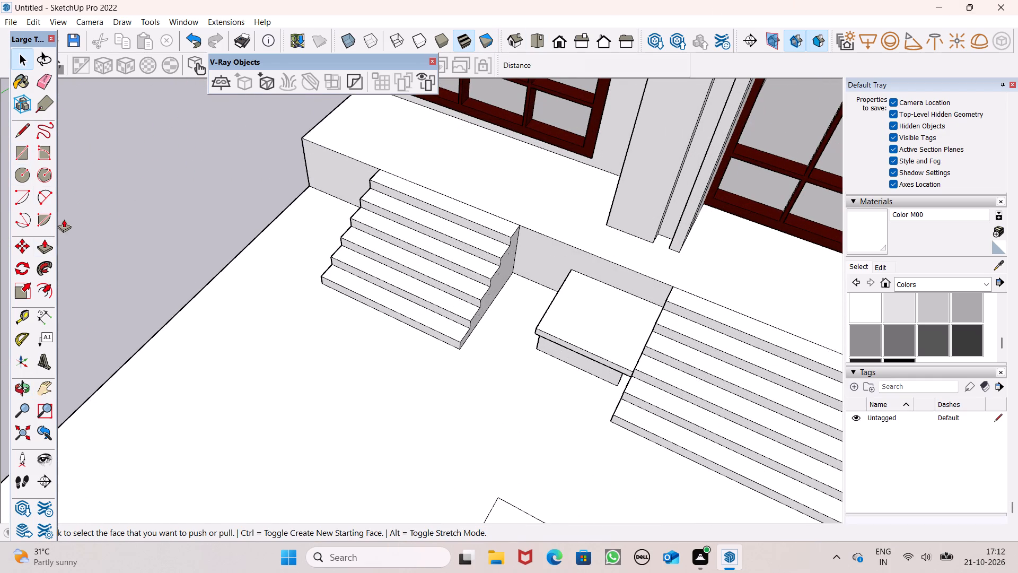
middle_click_drag(487, 352, 469, 303)
scroll(487, 306, "up", 5)
left_click_drag(487, 306, 489, 309)
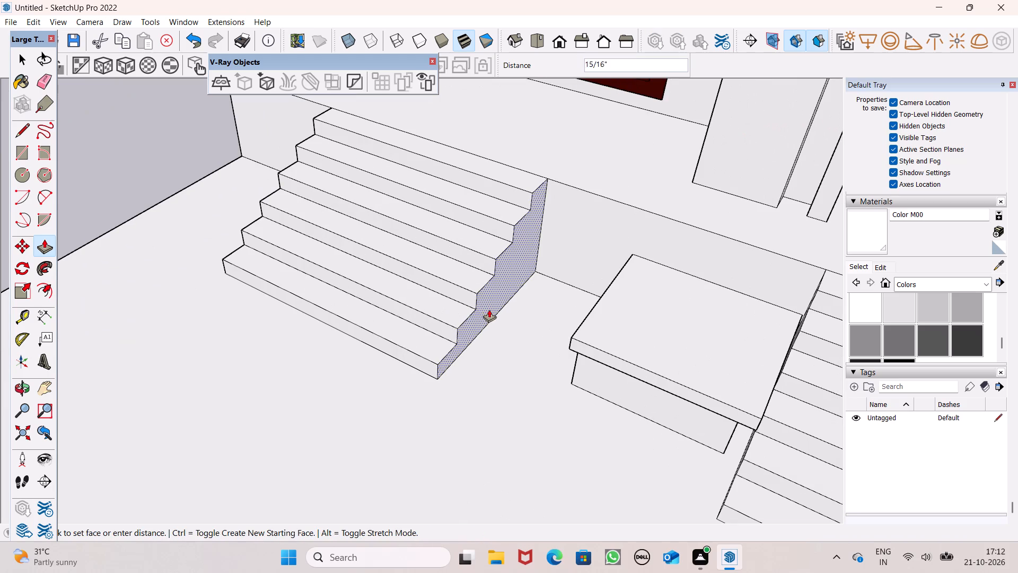
left_click_drag(489, 309, 573, 335)
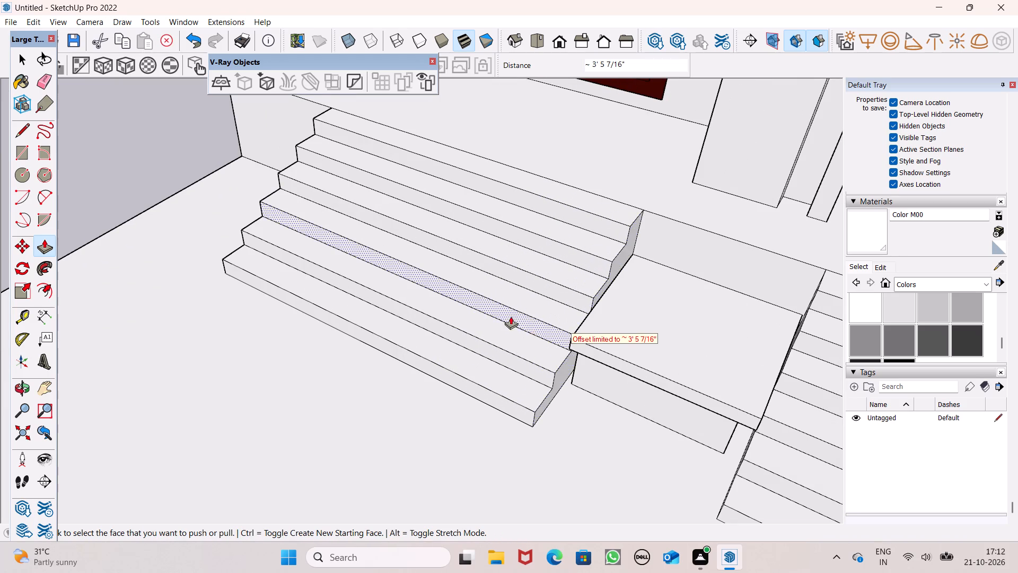
scroll(511, 316, "down", 5)
scroll(438, 309, "down", 9)
middle_click_drag(400, 319, 558, 298)
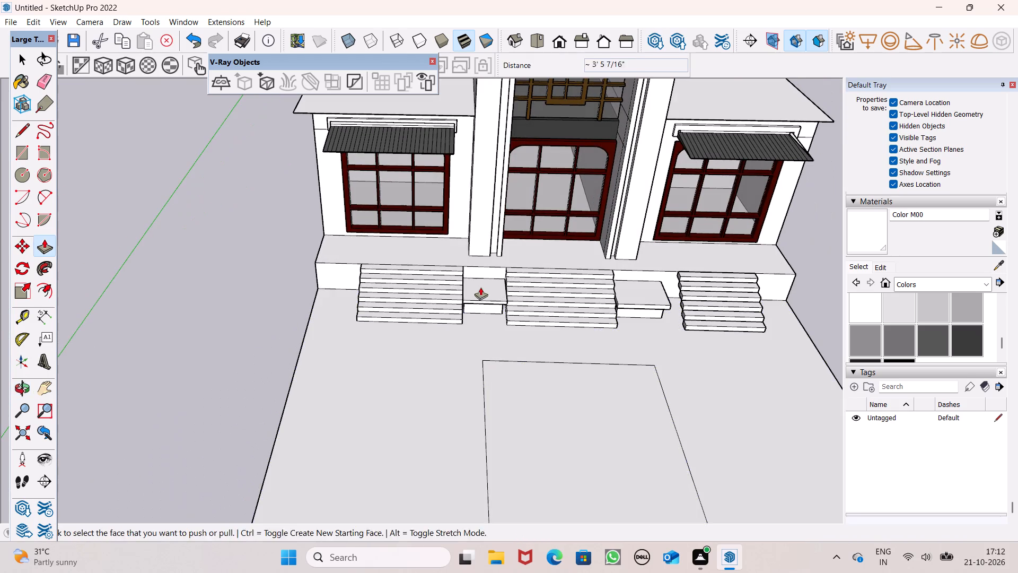
key("space")
Explode the group of the other side staircase, at the opposite end of the plinth.
scroll(431, 279, "down", 4)
middle_click_drag(469, 303, 403, 310)
scroll(683, 314, "up", 2)
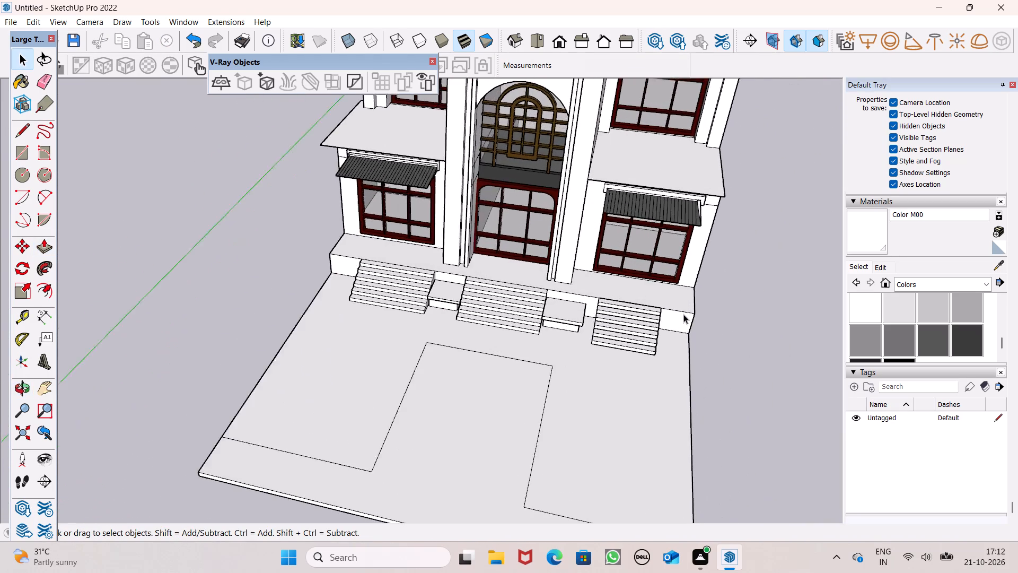
scroll(683, 314, "up", 12)
middle_click_drag(561, 380, 321, 291)
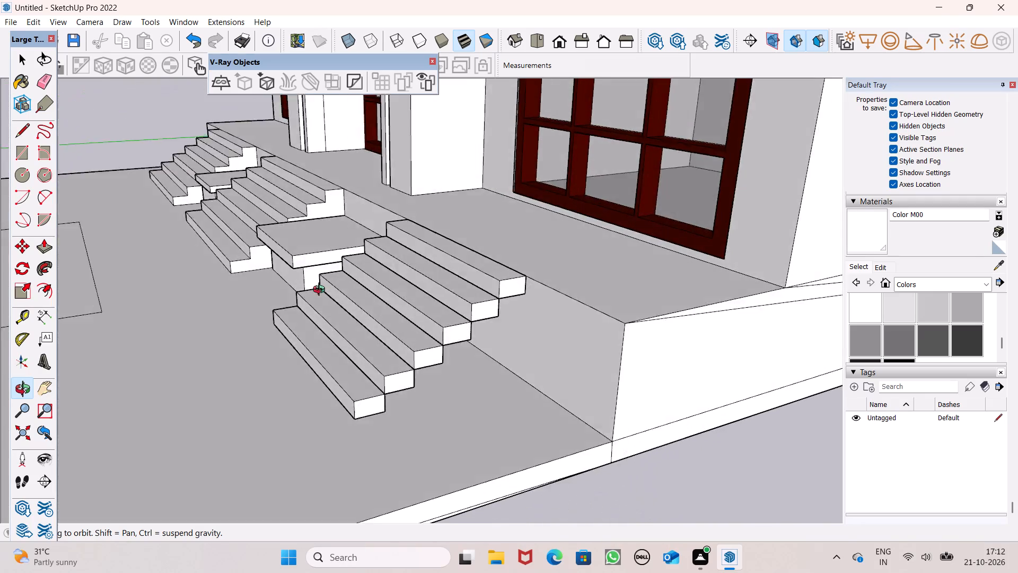
middle_click_drag(321, 291, 299, 263)
scroll(299, 263, "up", 1)
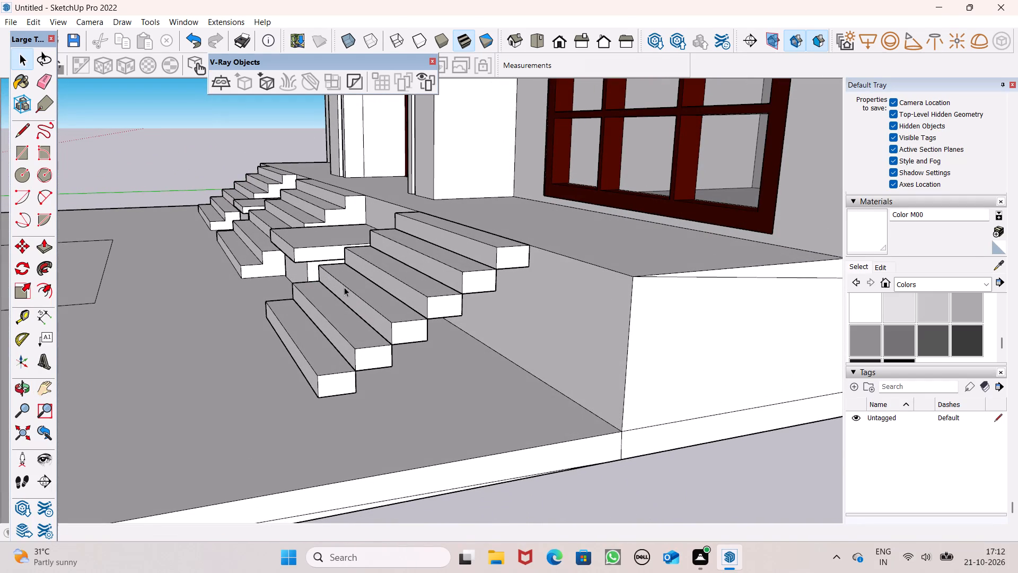
scroll(344, 288, "up", 2)
left_click(390, 290)
right_click(442, 288)
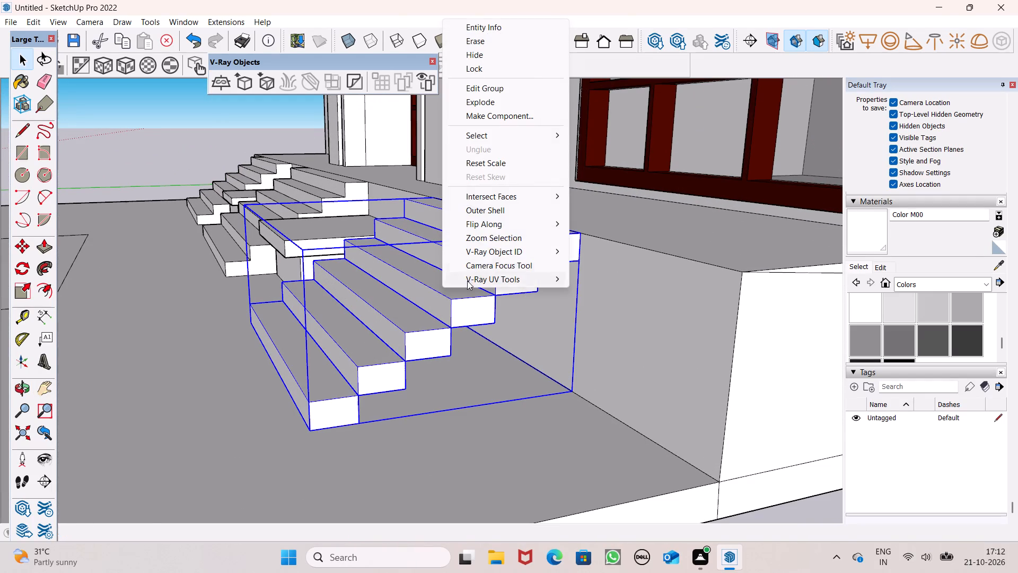
left_click(494, 101)
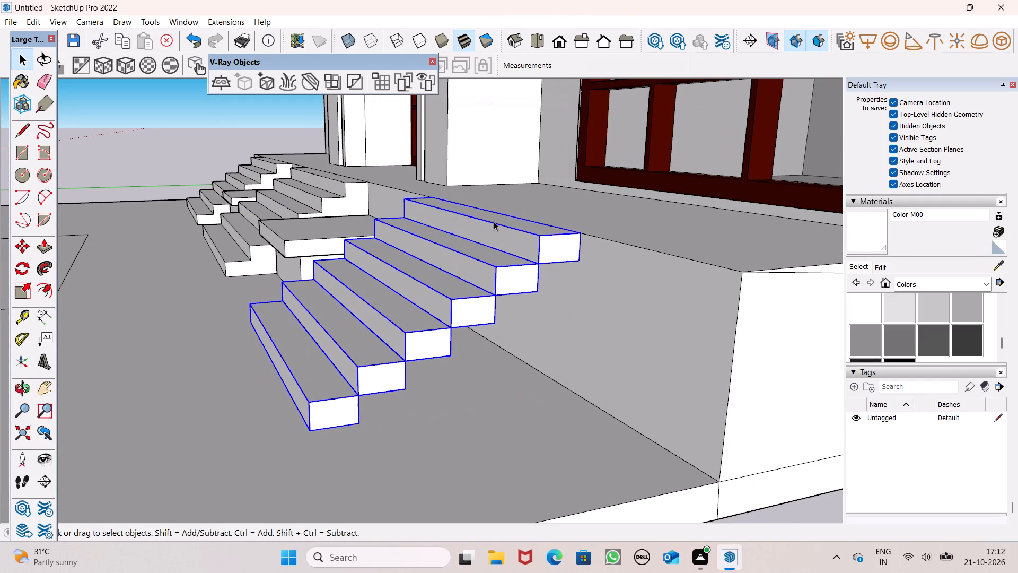
scroll(490, 237, "down", 4)
left_click_drag(638, 454, 637, 448)
Explode the six individual step blocks of that second side staircase into loose geometry.
scroll(443, 309, "up", 3)
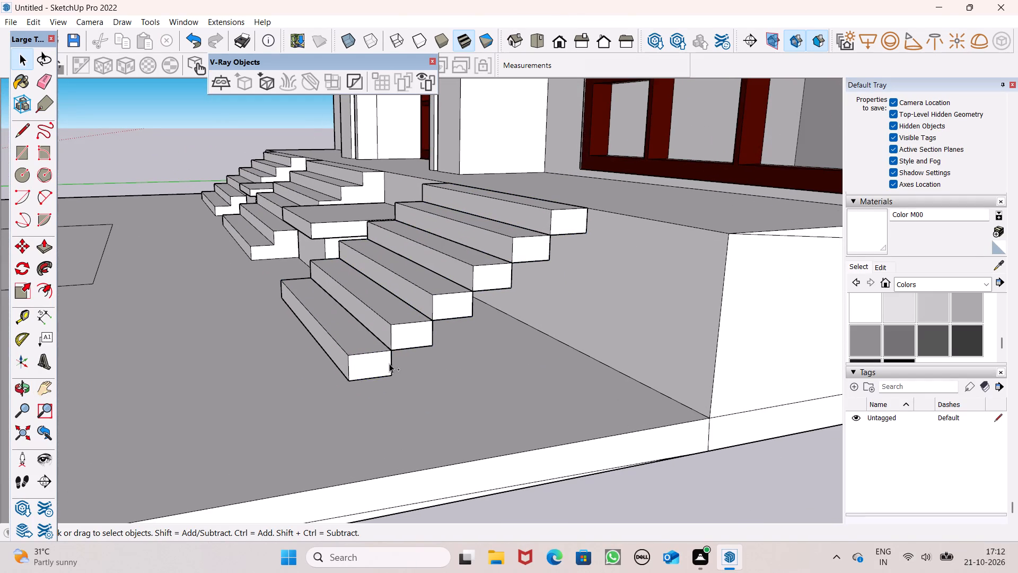
left_click(366, 363, "ctrl")
left_click(387, 319, "ctrl")
left_click(434, 290, "ctrl")
left_click(472, 264, "ctrl")
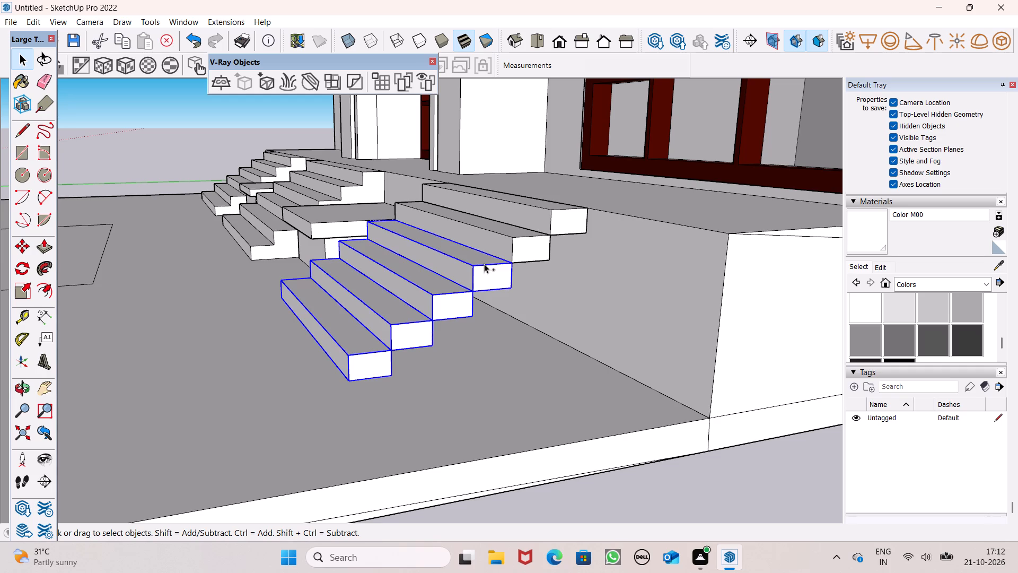
left_click(516, 241, "ctrl")
left_click(548, 215, "ctrl")
right_click(548, 215, "ctrl")
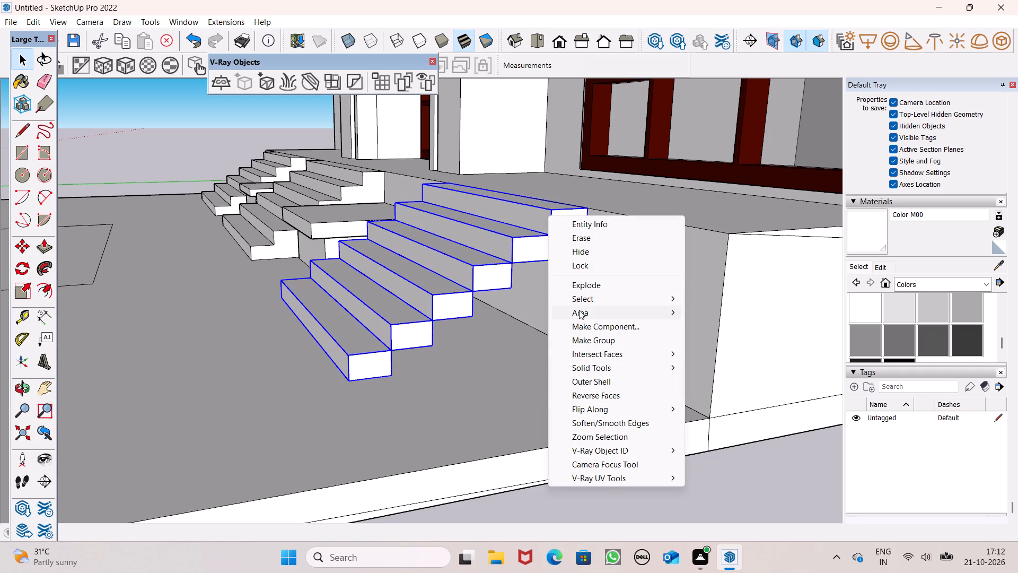
left_click(592, 288, "ctrl")
scroll(495, 268, "down", 6)
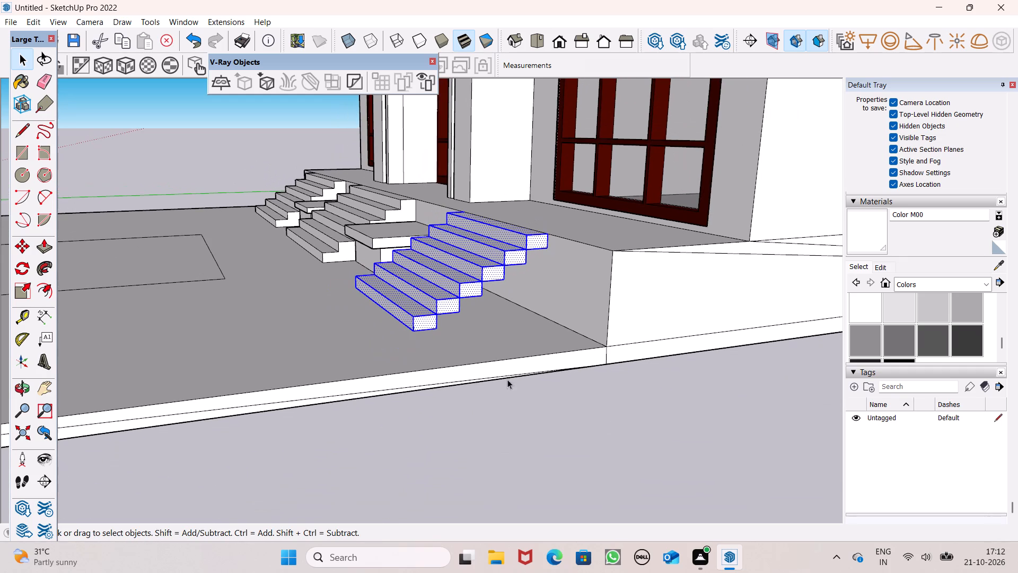
left_click(520, 424)
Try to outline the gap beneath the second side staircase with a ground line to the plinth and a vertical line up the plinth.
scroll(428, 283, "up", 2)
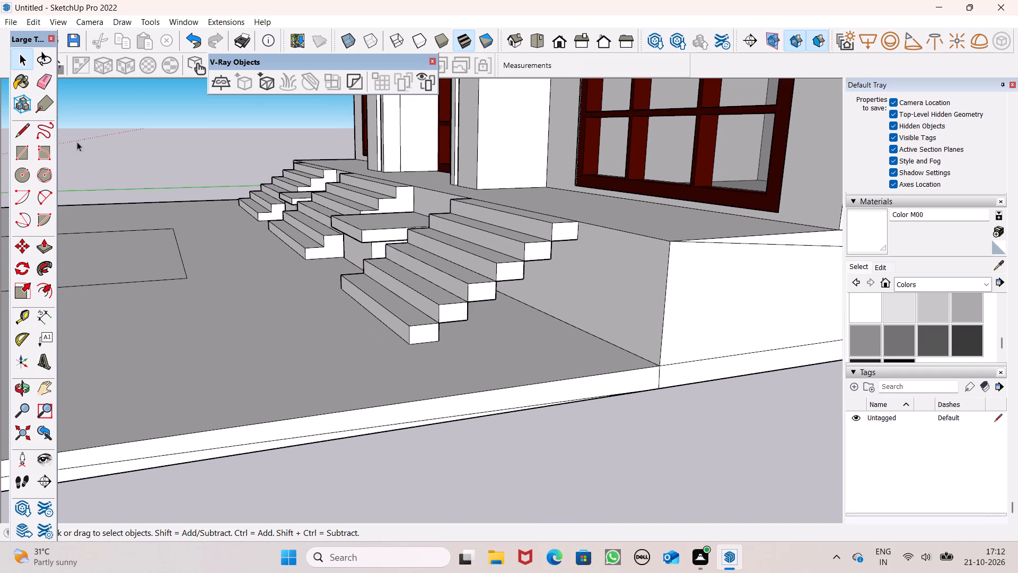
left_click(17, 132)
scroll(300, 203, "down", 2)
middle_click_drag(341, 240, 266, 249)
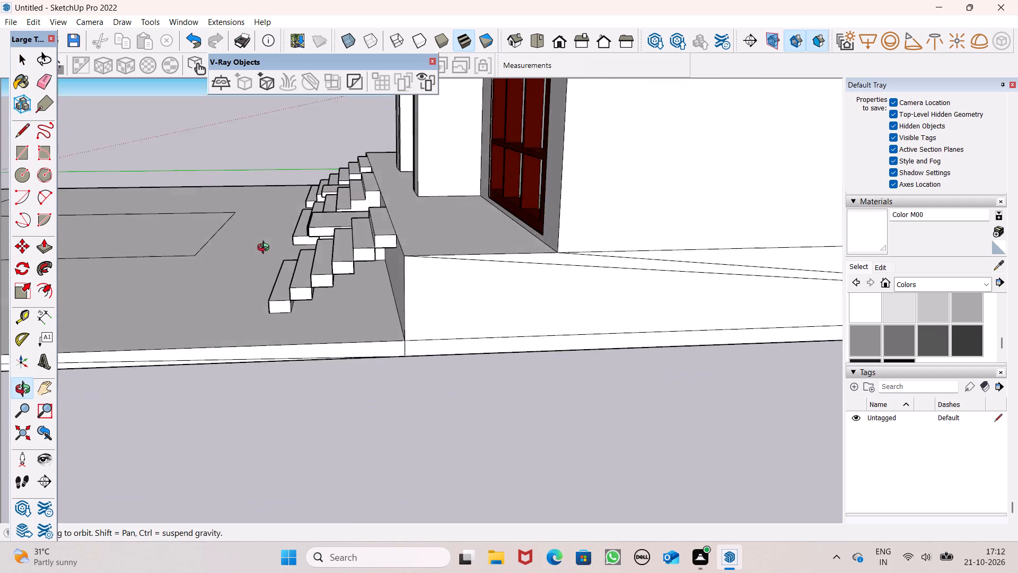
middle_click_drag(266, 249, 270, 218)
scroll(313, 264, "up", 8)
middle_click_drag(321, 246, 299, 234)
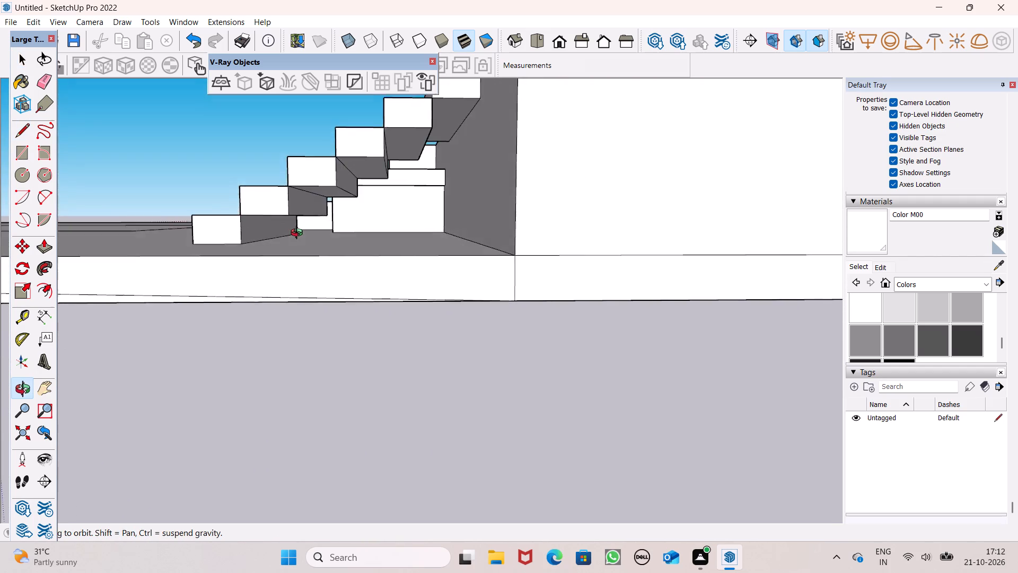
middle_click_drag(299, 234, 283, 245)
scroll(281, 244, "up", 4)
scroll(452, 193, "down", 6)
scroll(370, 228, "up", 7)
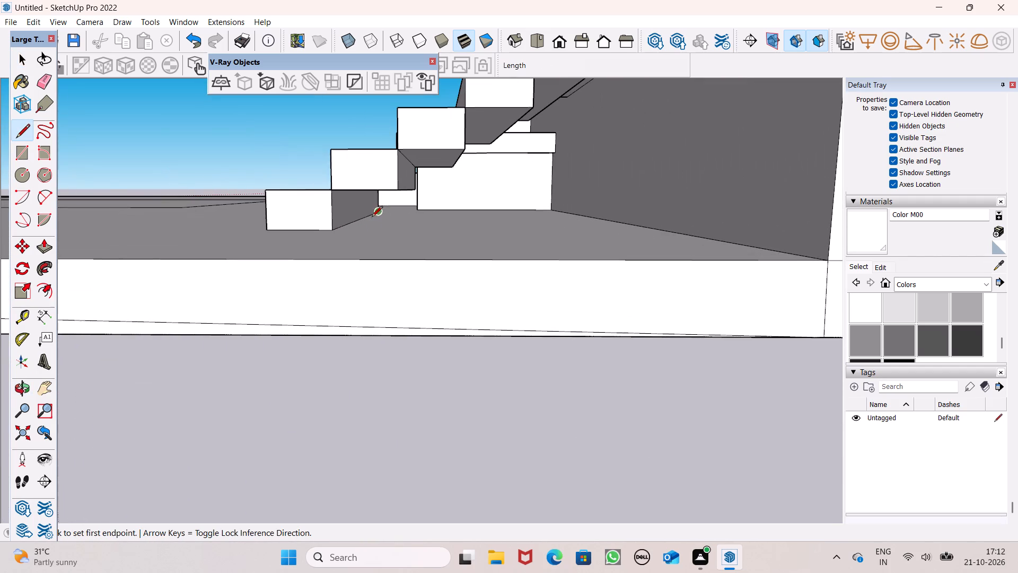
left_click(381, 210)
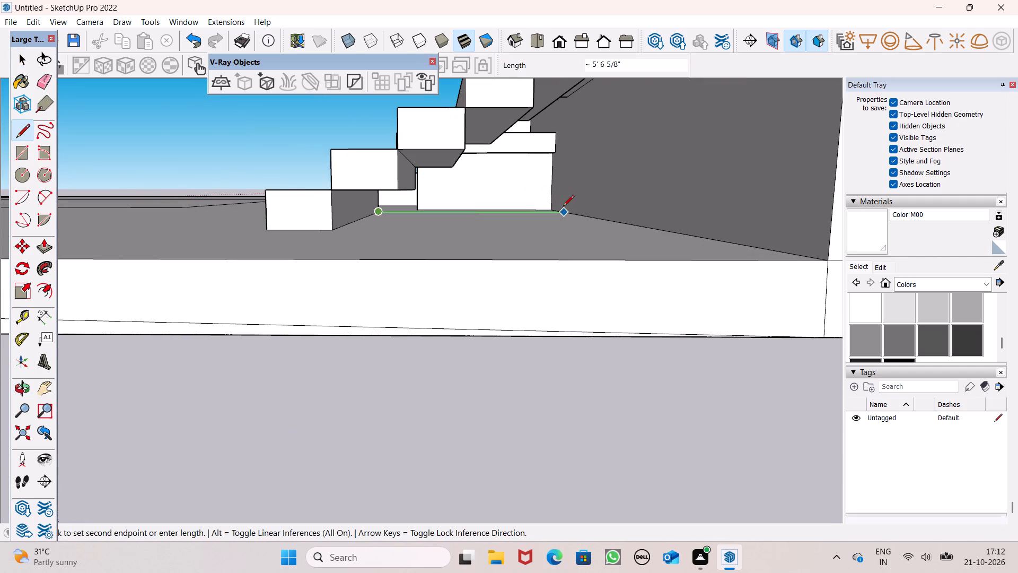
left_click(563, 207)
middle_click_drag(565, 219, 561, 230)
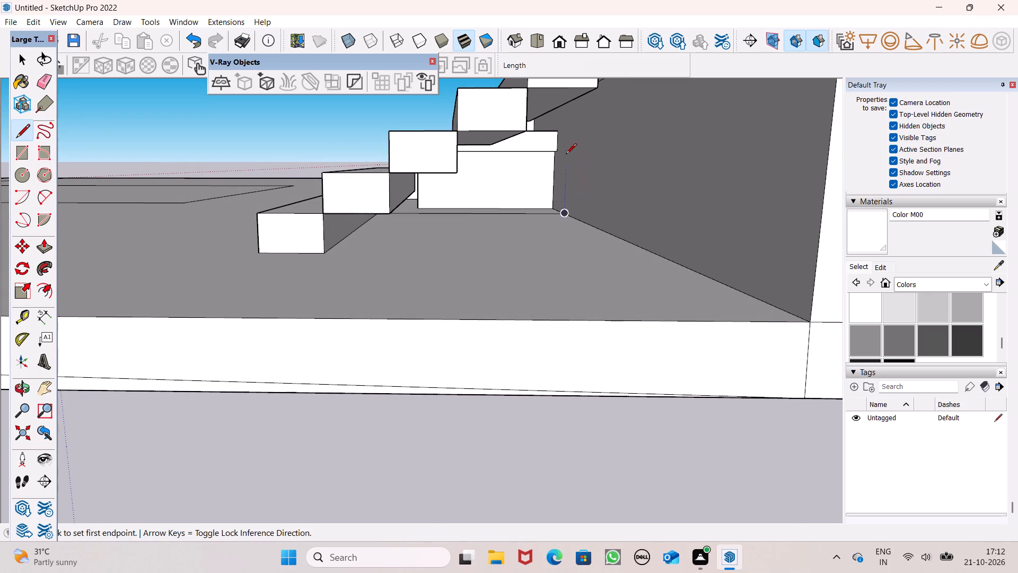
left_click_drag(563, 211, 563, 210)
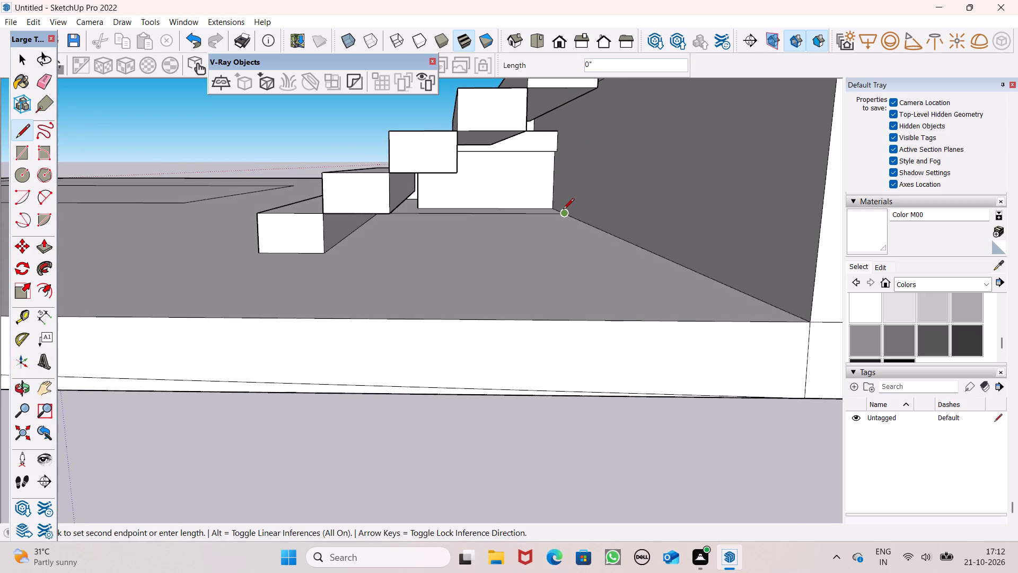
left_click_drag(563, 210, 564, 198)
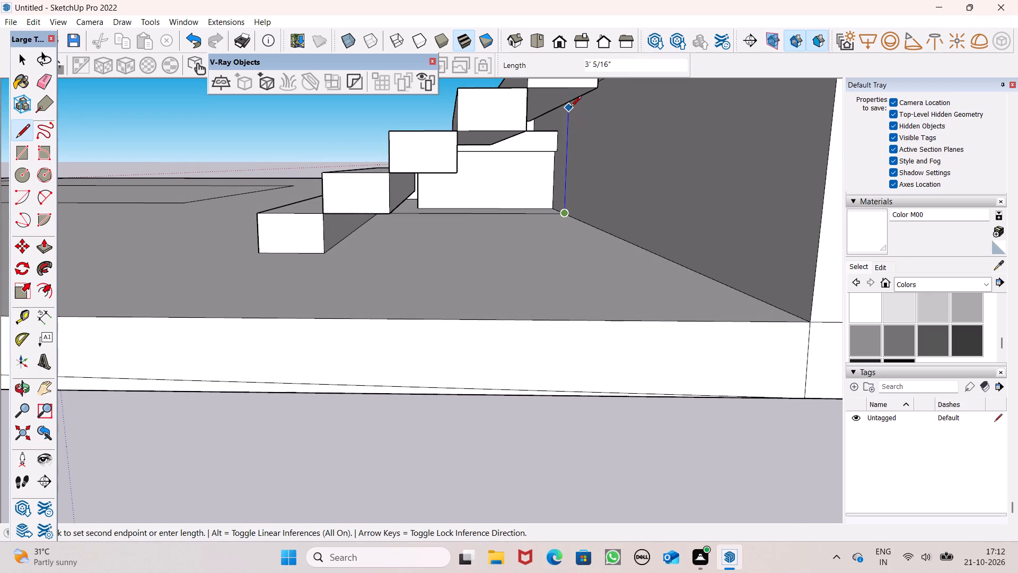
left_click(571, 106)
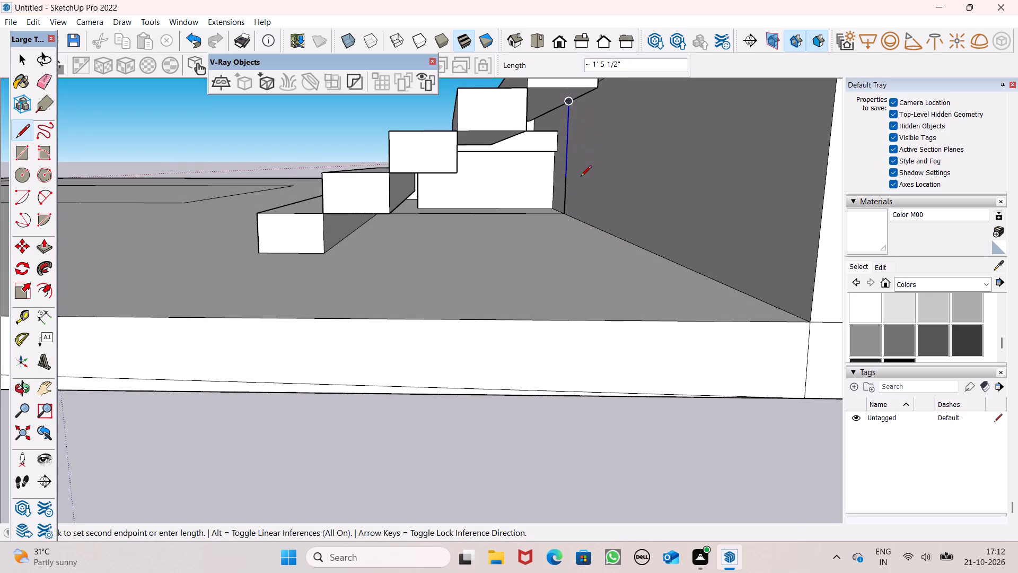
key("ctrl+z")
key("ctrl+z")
Close the staircase's outer side with a ground line about 5' 6 5/8" from the lowest step to the plinth and a 3' 4" vertical to the top step.
scroll(532, 176, "down", 3)
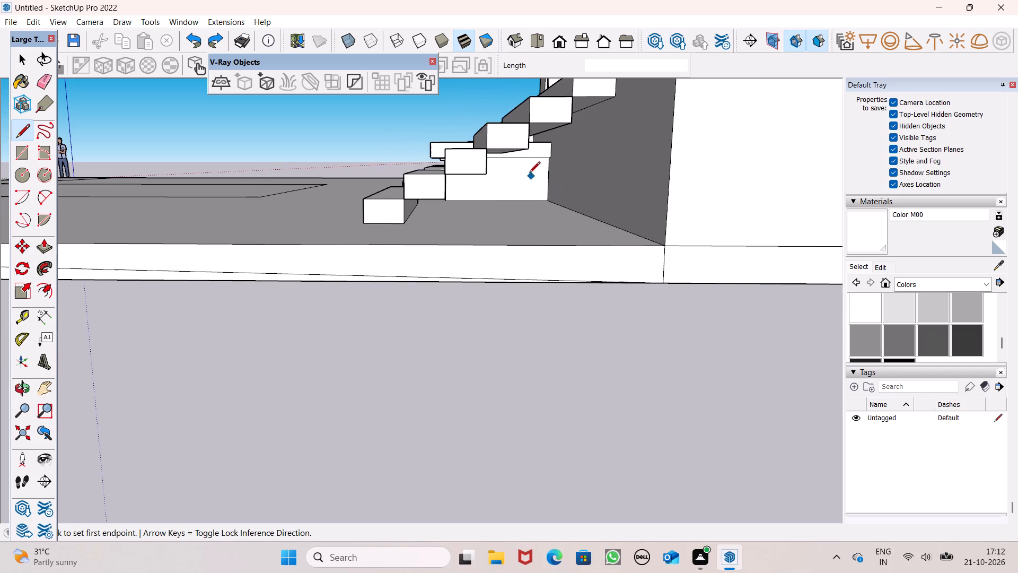
left_click(404, 224)
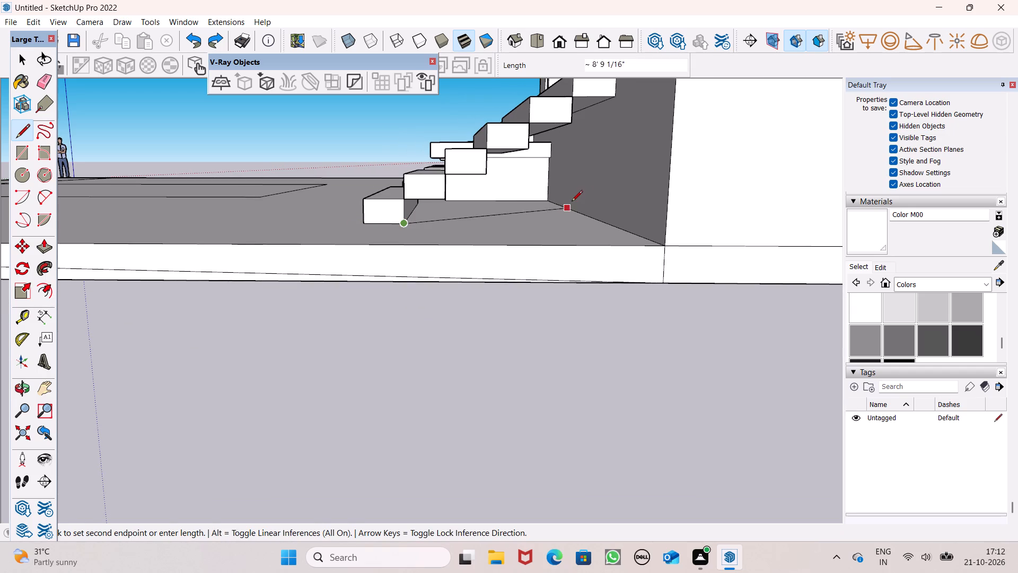
middle_click_drag(626, 229, 628, 309)
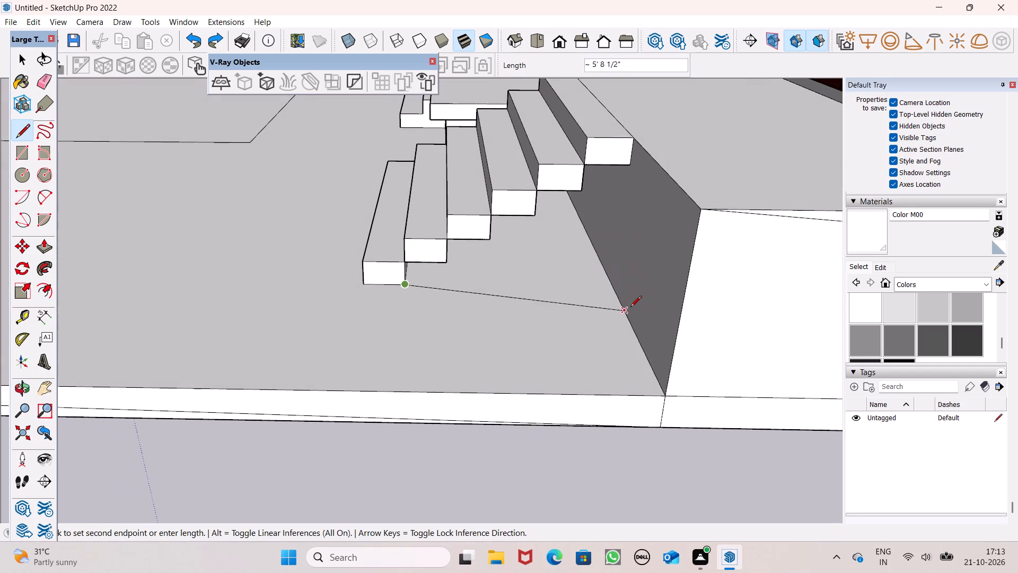
middle_click_drag(616, 282, 627, 323)
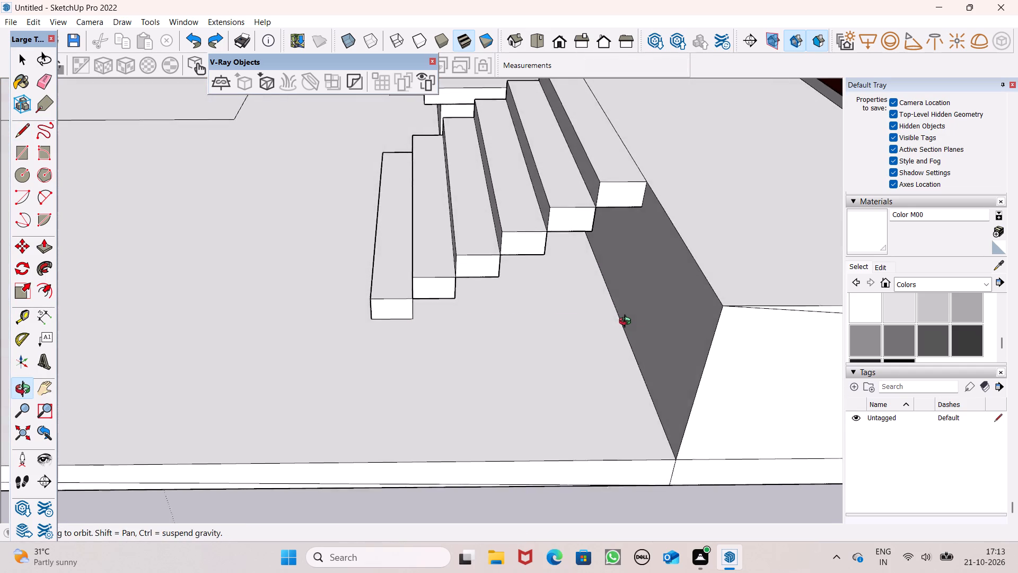
middle_click_drag(627, 323, 629, 323)
scroll(608, 305, "up", 6)
left_click(635, 325)
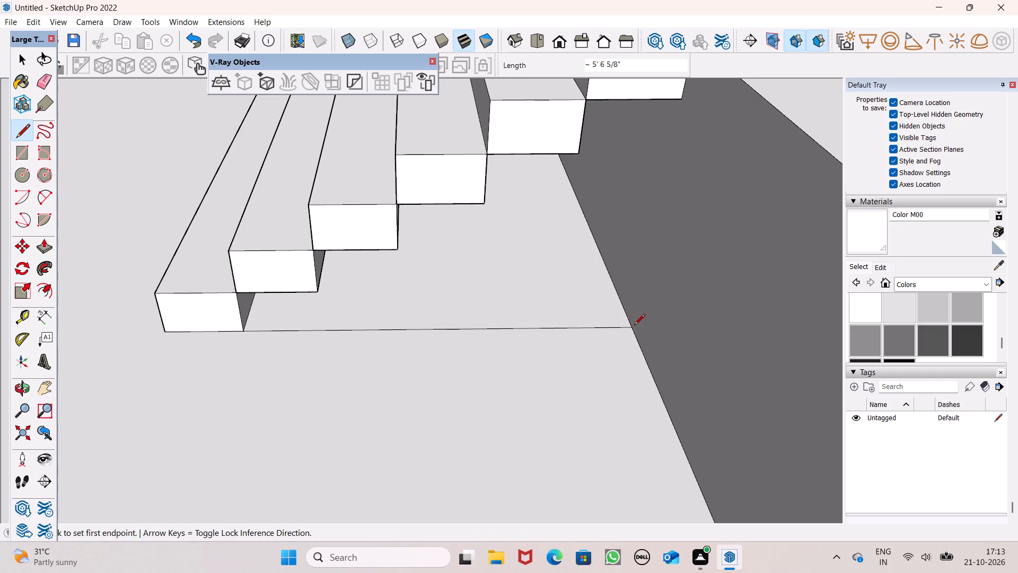
left_click(682, 99)
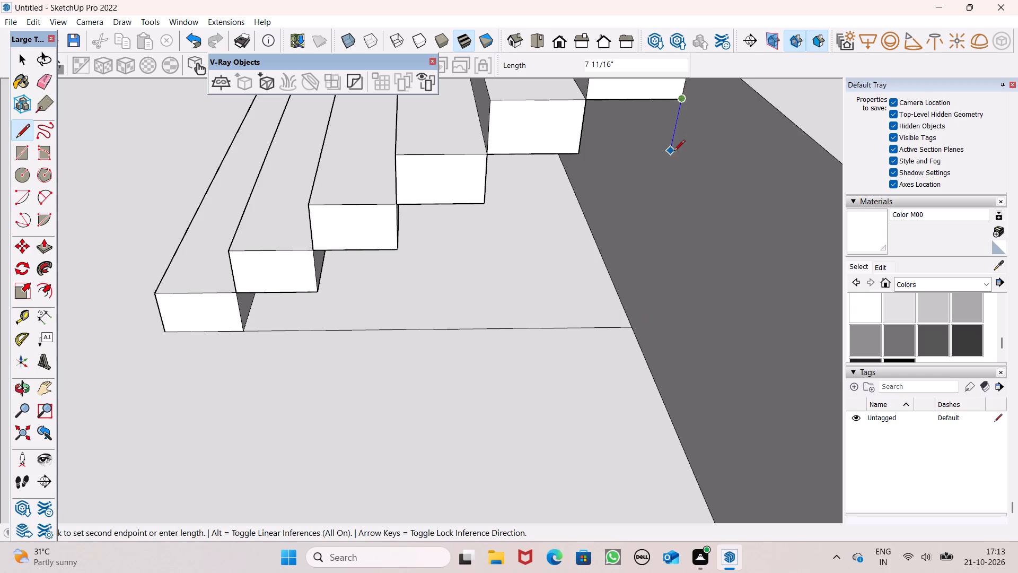
left_click(633, 330)
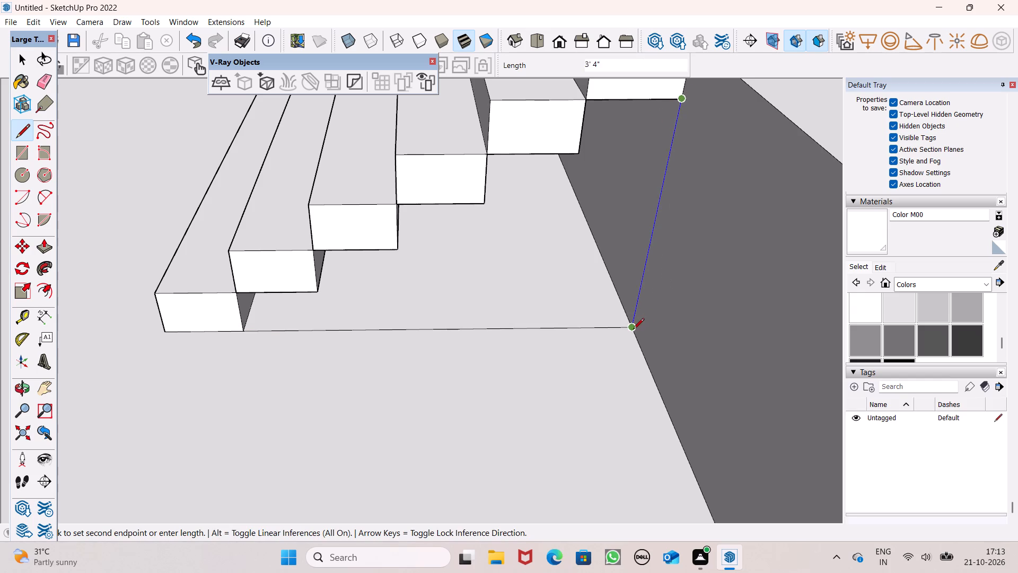
key("space")
Push/Pull the new face beneath the steps about 9' 4 15/16" across to the staircase's opposite side, filling the underside.
scroll(595, 300, "down", 14)
middle_click_drag(434, 293, 841, 274)
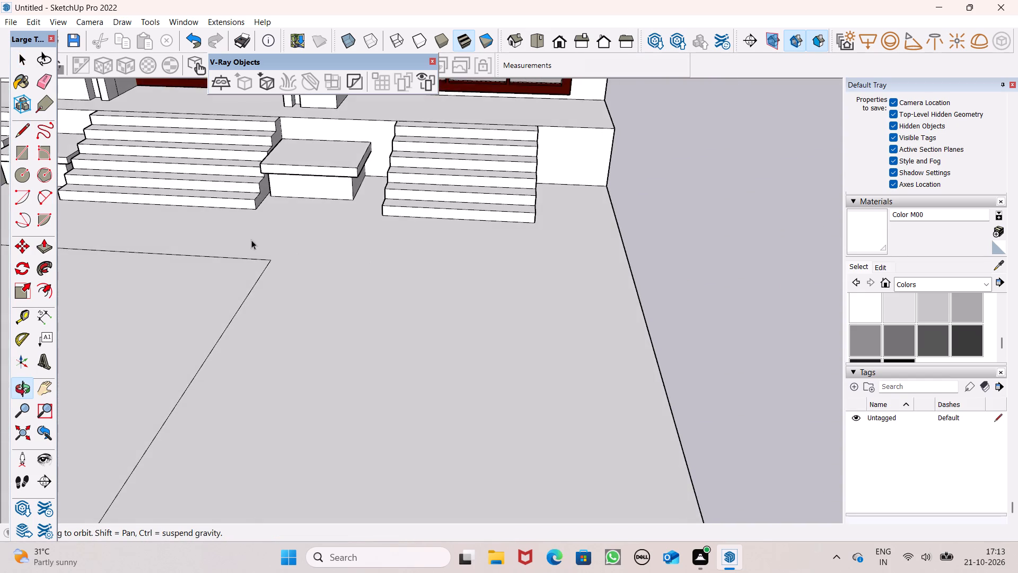
scroll(251, 239, "up", 1)
middle_click_drag(259, 240, 518, 235)
scroll(383, 159, "up", 6)
scroll(268, 171, "up", 8)
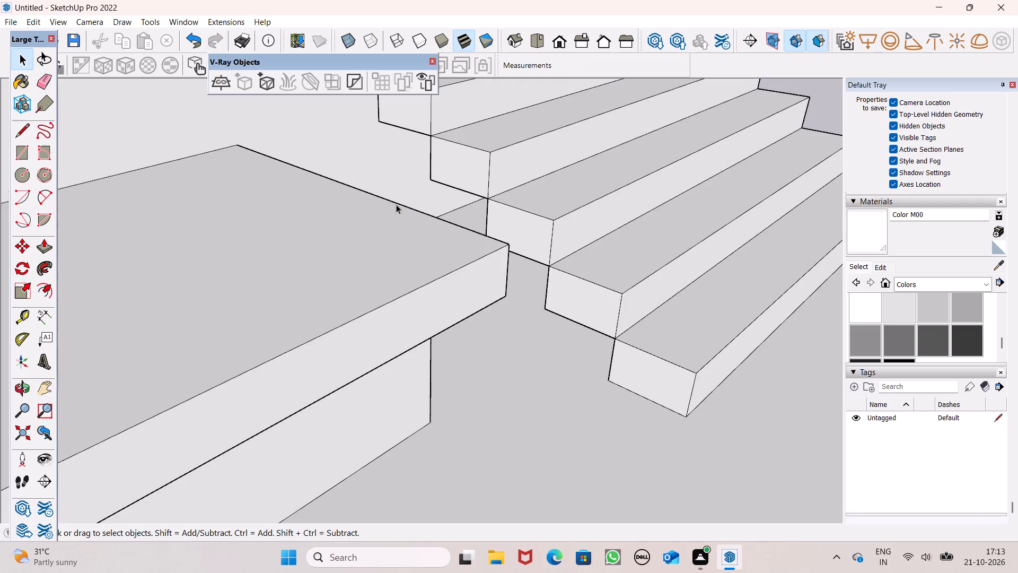
scroll(396, 204, "up", 1)
middle_click_drag(398, 206, 646, 159)
left_click(53, 251)
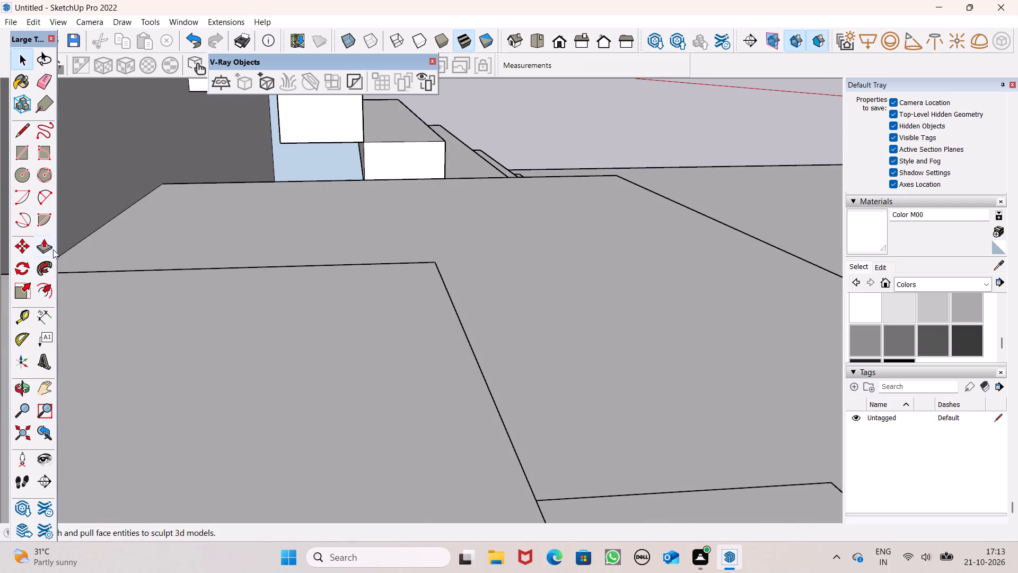
left_click_drag(312, 154, 379, 160)
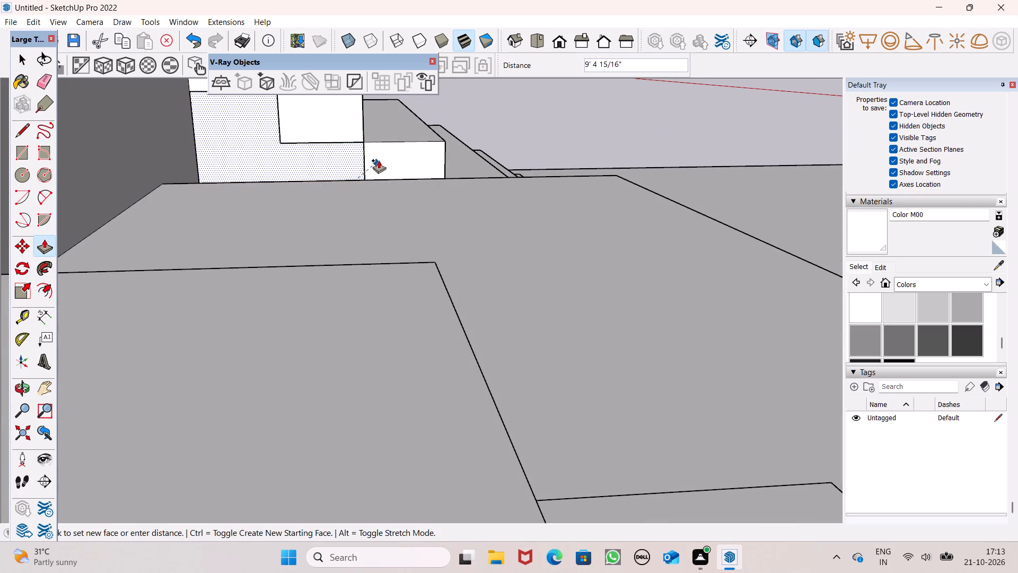
left_click_drag(379, 160, 382, 157)
scroll(458, 104, "down", 5)
middle_click_drag(531, 197, 327, 257)
scroll(328, 258, "up", 1)
key("space")
Erase the leftover step-block edges on the second staircase's side face next to the low block.
scroll(318, 225, "down", 8)
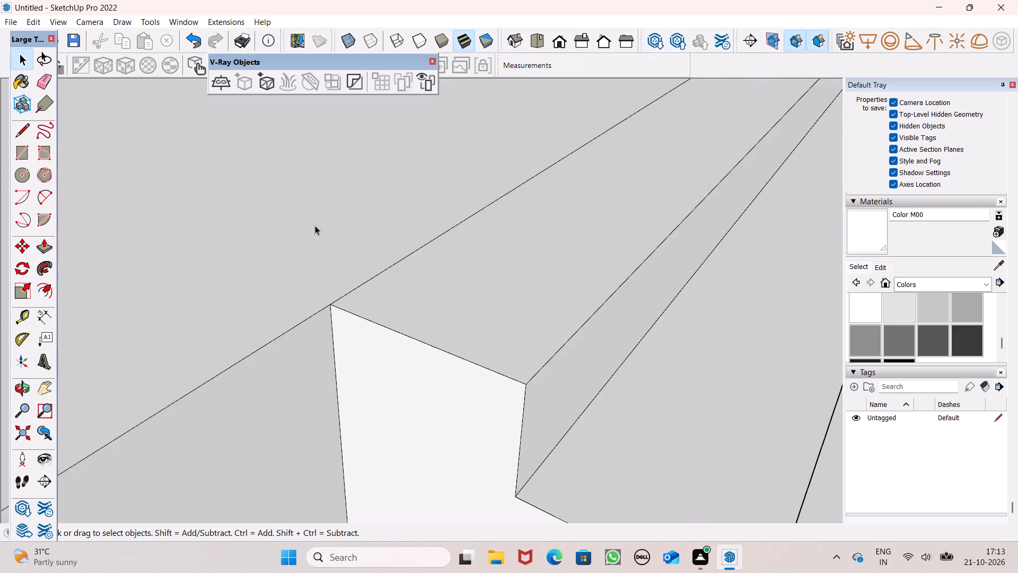
scroll(301, 209, "down", 5)
scroll(291, 276, "down", 19)
scroll(429, 272, "up", 5)
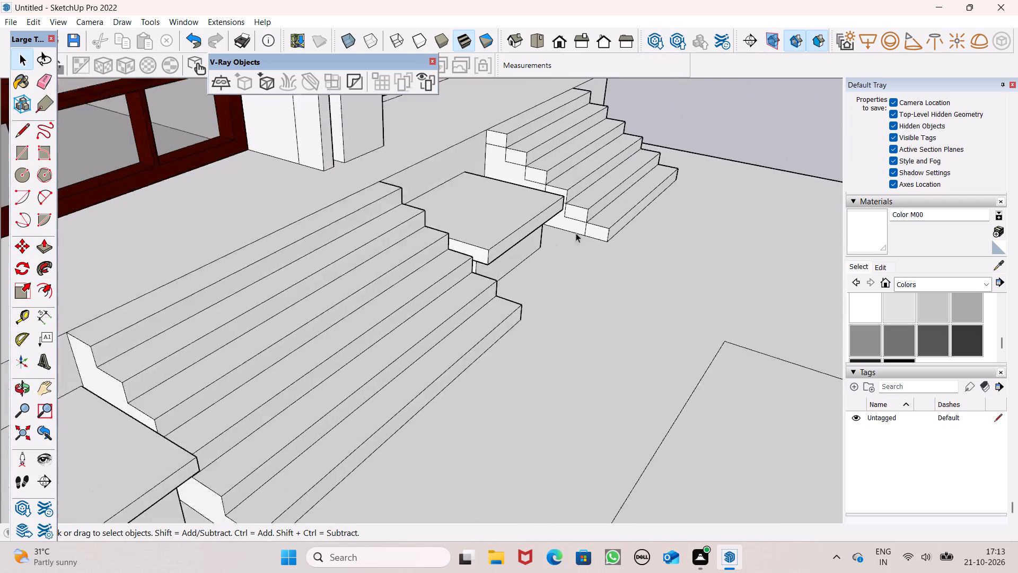
scroll(576, 233, "up", 2)
scroll(555, 88, "up", 7)
middle_click_drag(509, 208, 492, 254)
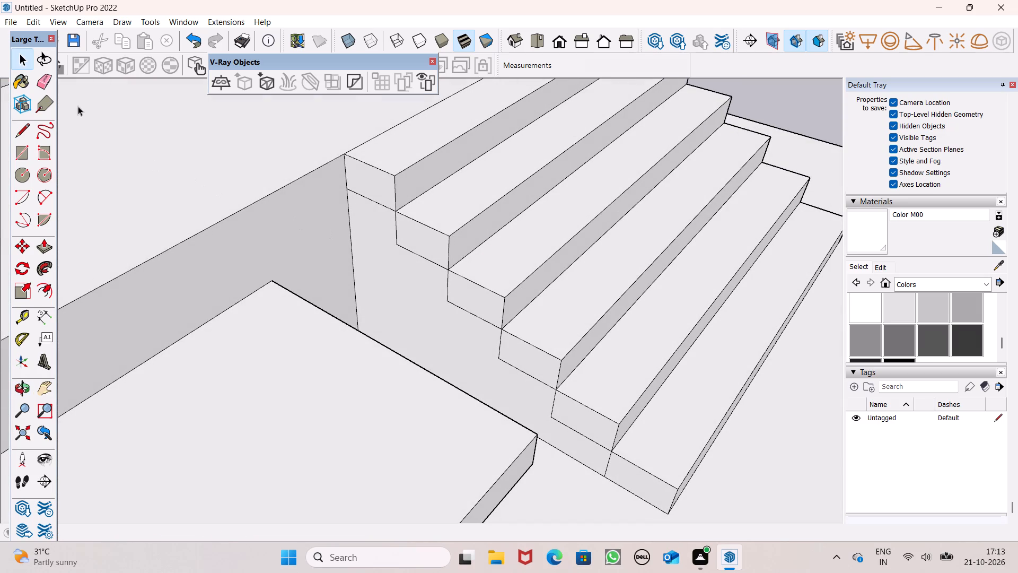
left_click(43, 88)
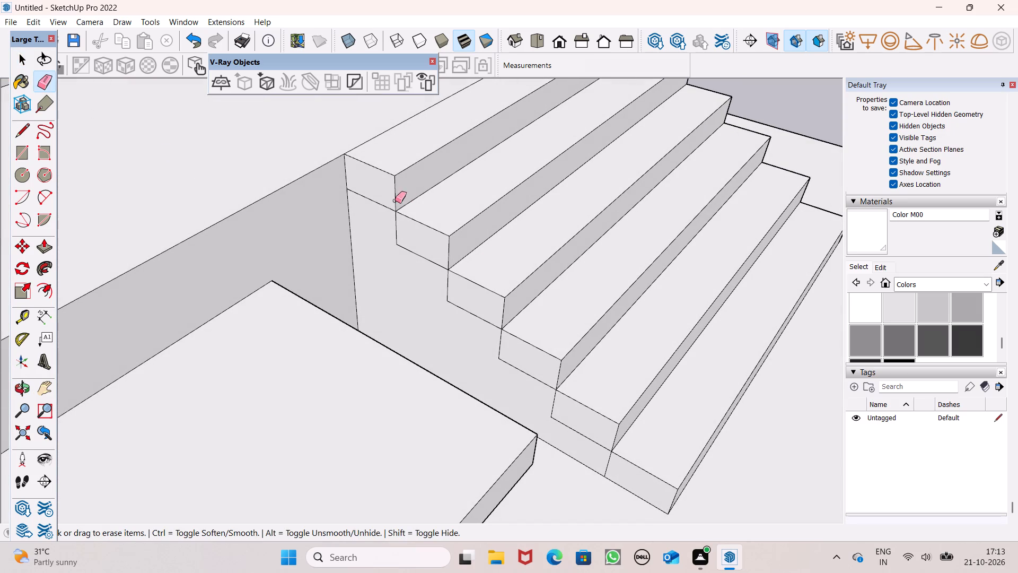
left_click_drag(375, 199, 496, 344)
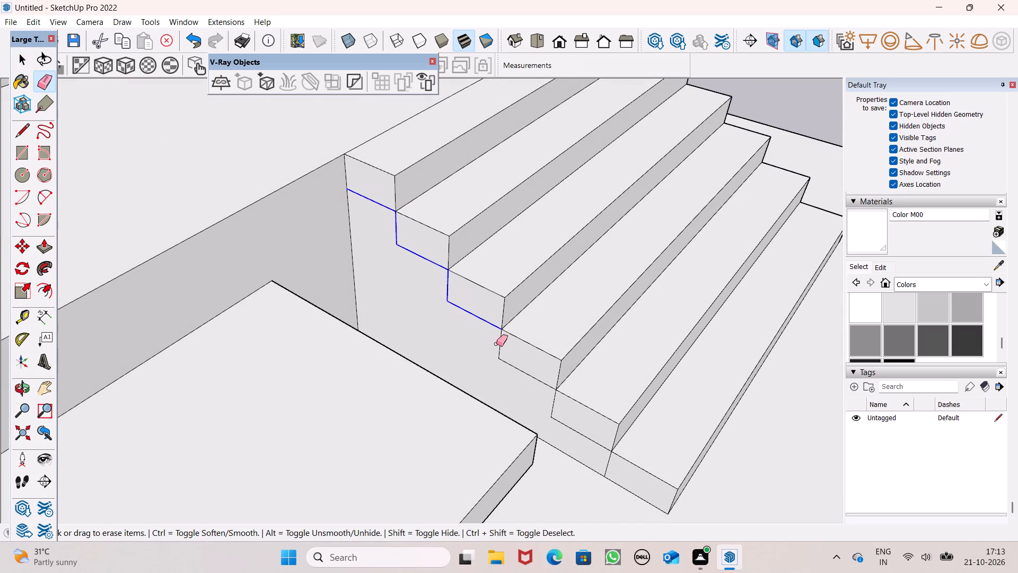
left_click_drag(496, 344, 611, 461)
Erase the leftover step-block edges on the same staircase's other side face, towards the plinth's end.
scroll(512, 305, "down", 4)
middle_click_drag(571, 328, 175, 273)
scroll(175, 274, "up", 1)
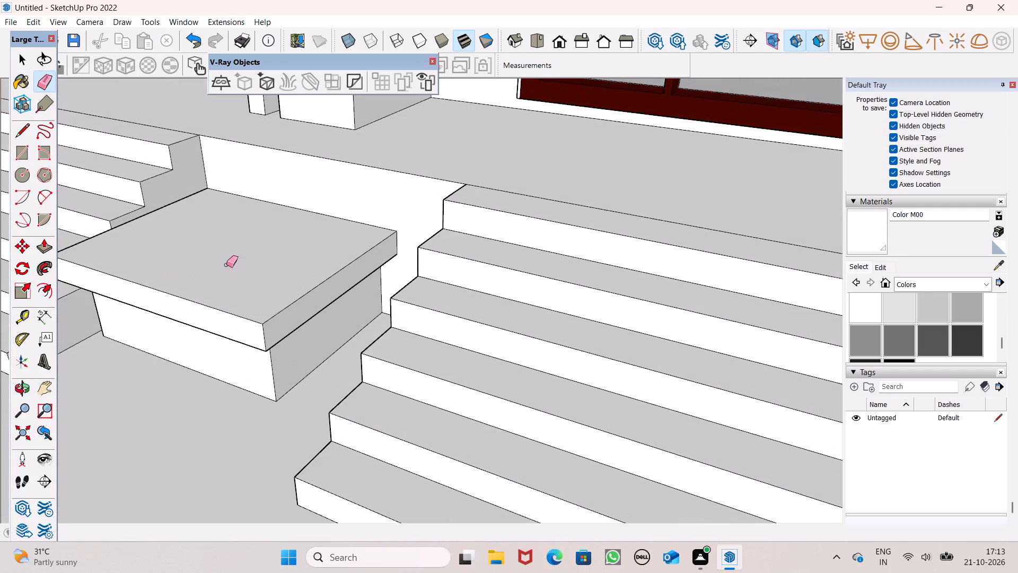
scroll(246, 261, "down", 9)
middle_click_drag(511, 367, 385, 327)
scroll(339, 332, "up", 7)
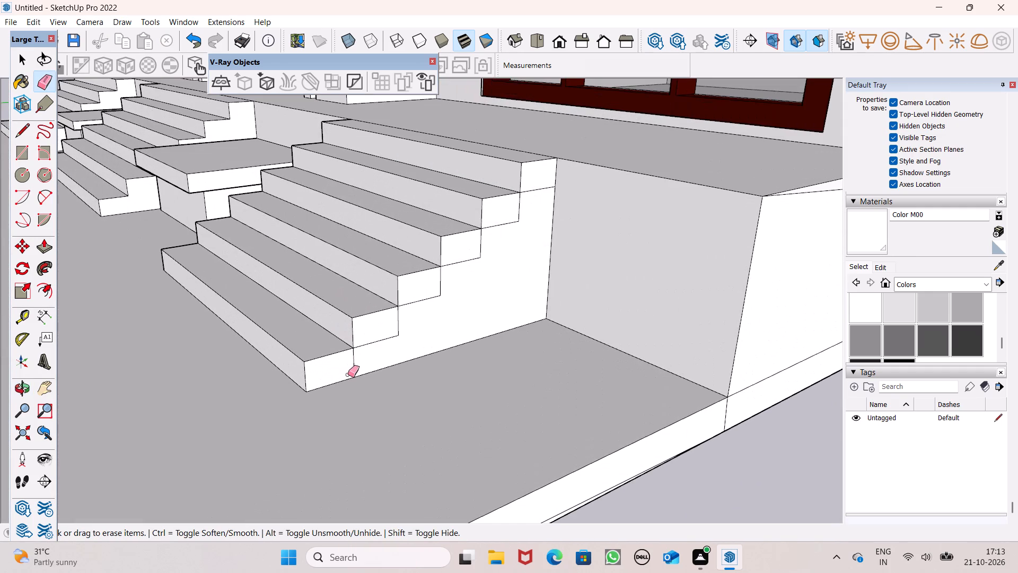
left_click_drag(348, 374, 469, 258)
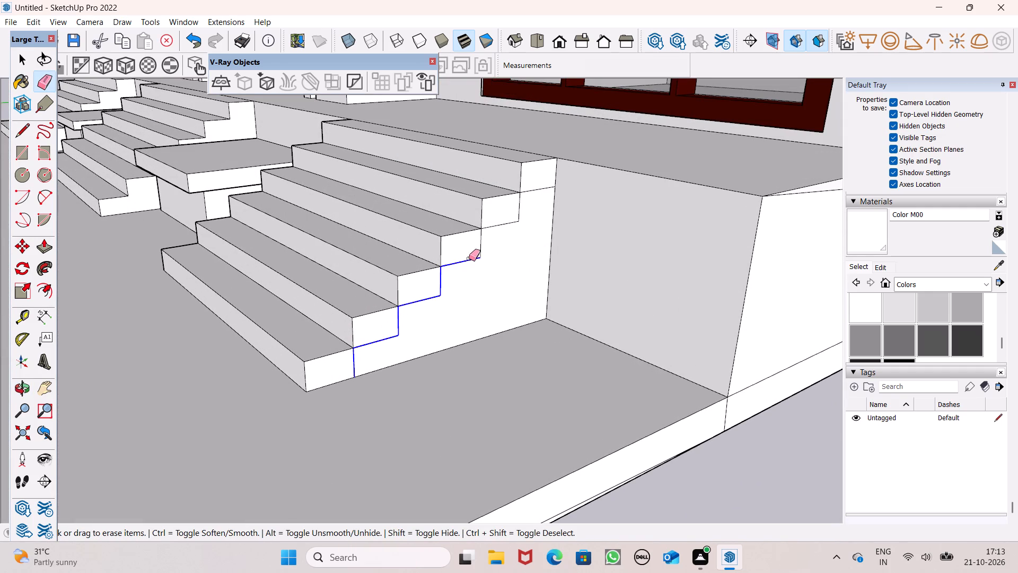
left_click_drag(469, 258, 514, 202)
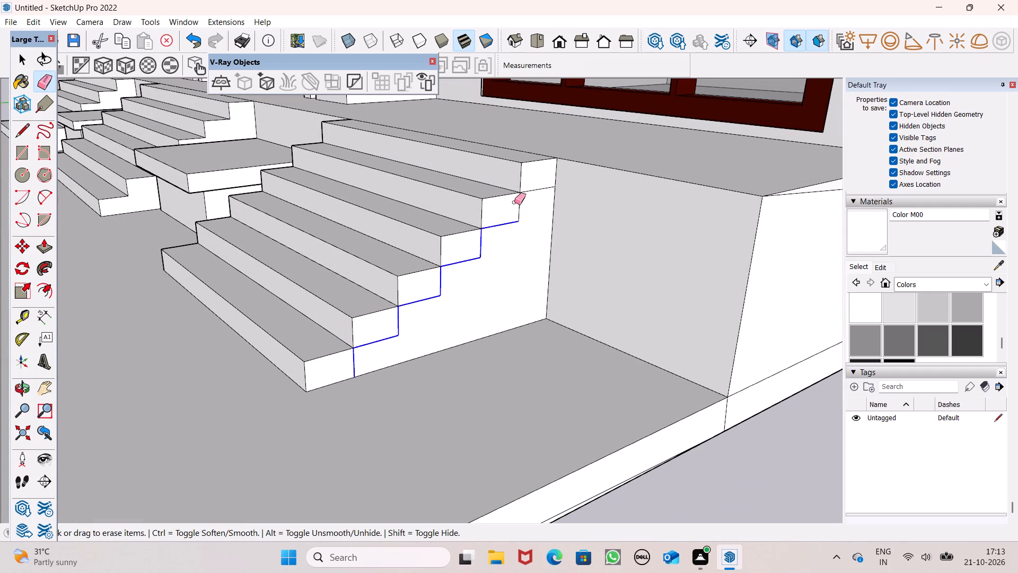
left_click_drag(538, 189, 519, 215)
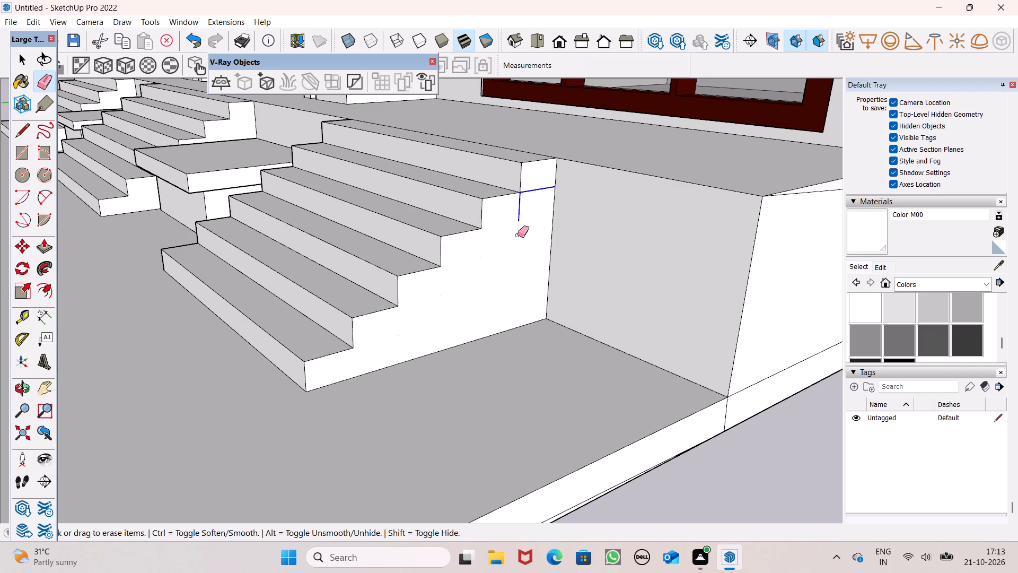
key("space")
Push/Pull the second staircase's side face about 1' 9 11/16" outward to widen the stairs up to the neighbouring low block.
scroll(517, 235, "down", 5)
middle_click_drag(466, 306, 847, 278)
middle_click_drag(572, 242, 567, 270)
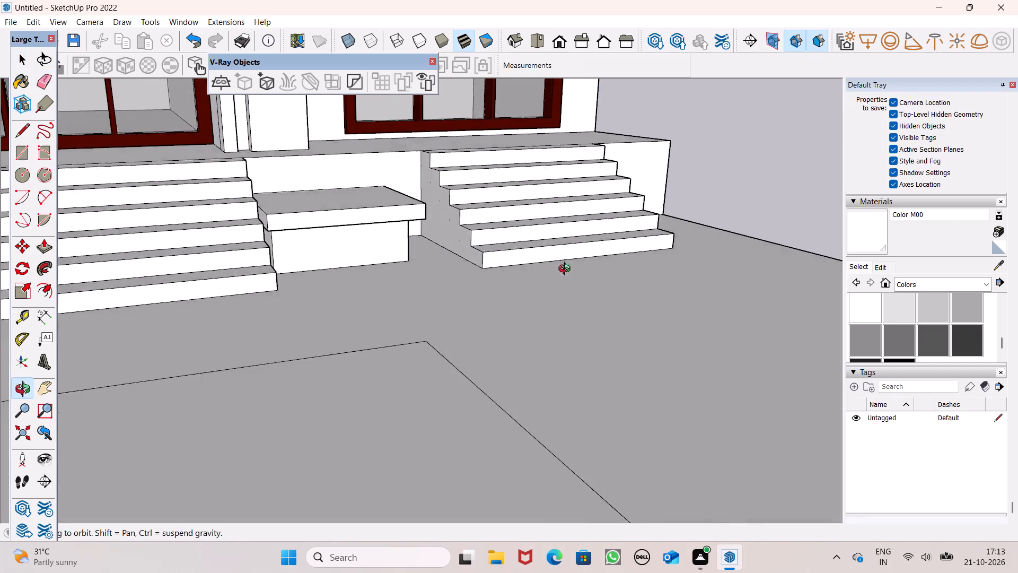
middle_click_drag(567, 270, 571, 310)
left_click_drag(46, 250, 52, 250)
scroll(402, 264, "up", 2)
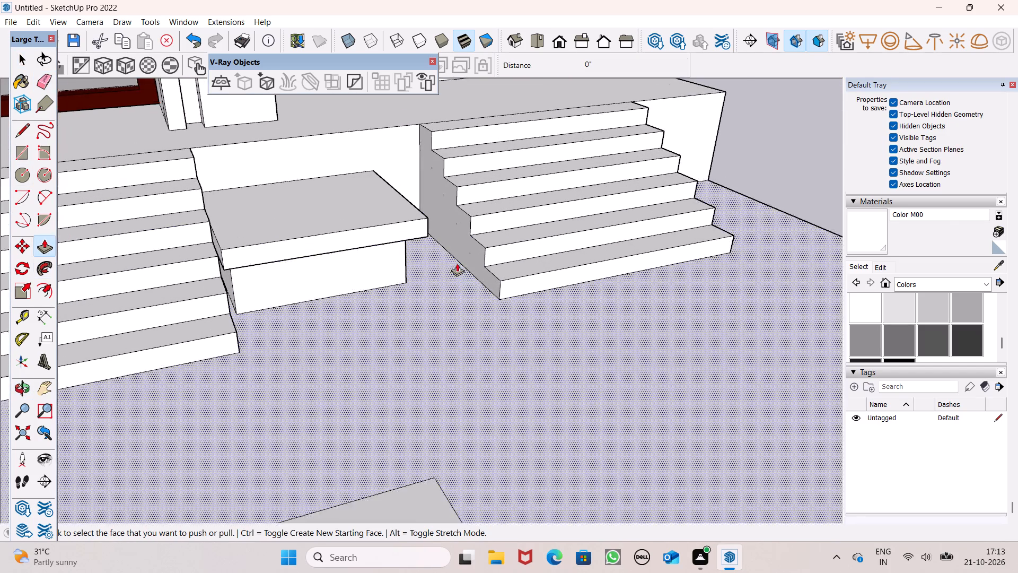
scroll(457, 263, "up", 3)
left_click_drag(459, 228, 409, 228)
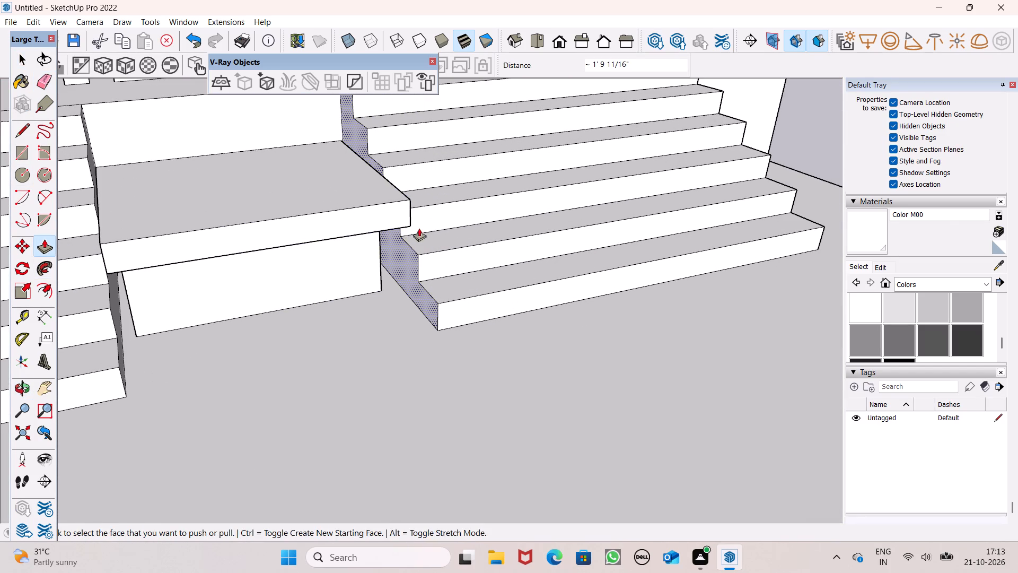
middle_click_drag(532, 220, 382, 285)
scroll(379, 280, "up", 1)
scroll(480, 192, "down", 13)
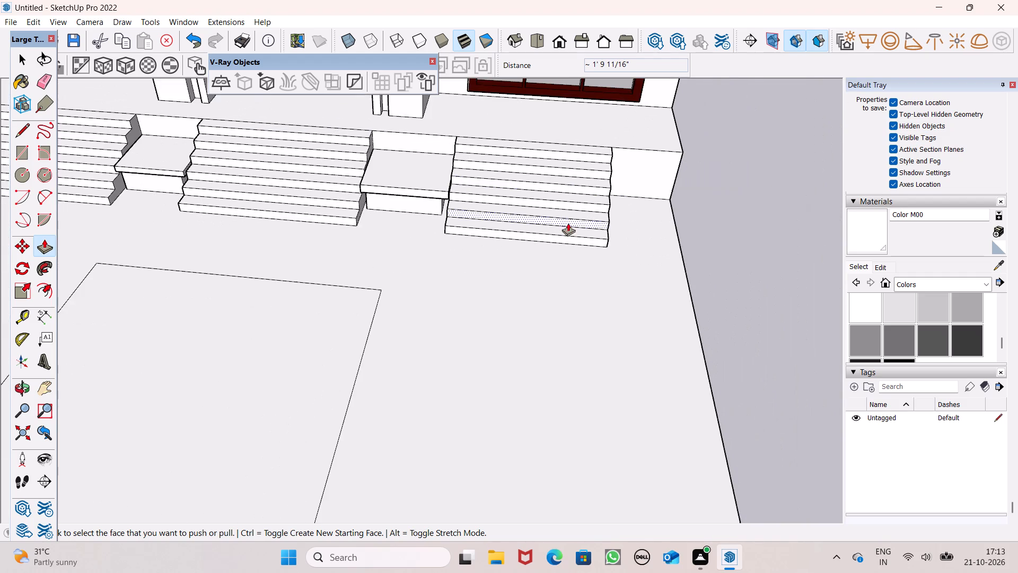
scroll(747, 160, "down", 6)
key("space")
scroll(601, 171, "down", 4)
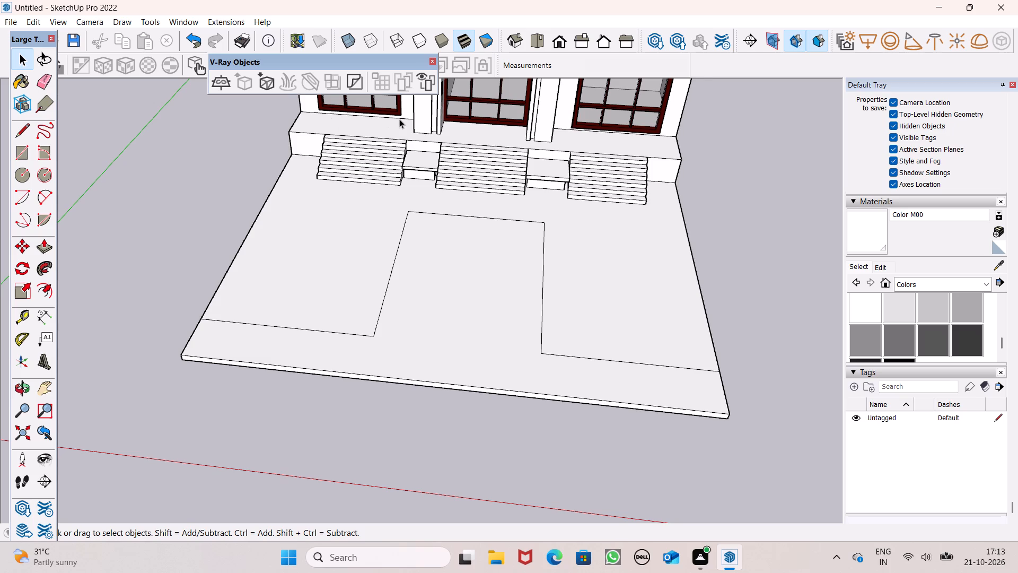
Draw a rectangle about 6' 11" by 3' on the forecourt at the plinth's left front corner, beside the left staircase.
scroll(400, 119, "down", 3)
middle_click_drag(379, 142, 370, 224)
scroll(278, 167, "up", 6)
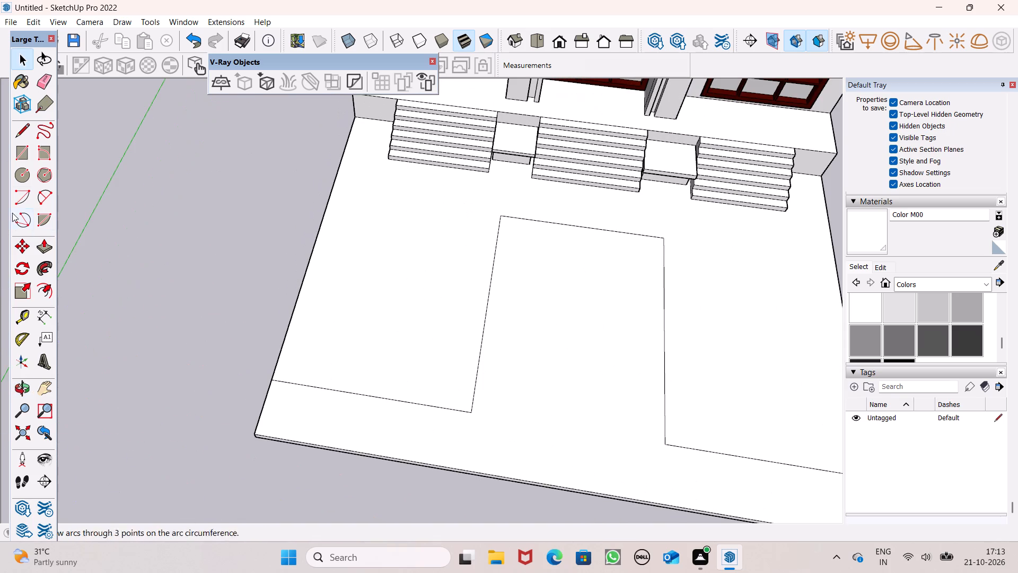
left_click(22, 160)
scroll(265, 186, "up", 3)
scroll(329, 225, "down", 5)
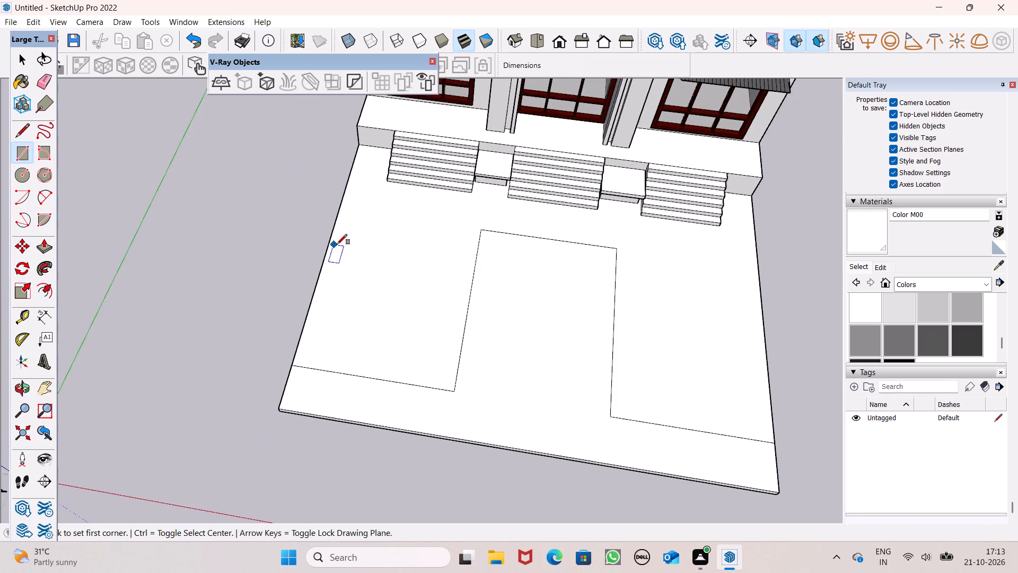
middle_click_drag(347, 241, 388, 318)
scroll(341, 184, "up", 8)
scroll(302, 166, "down", 6)
scroll(296, 127, "up", 4)
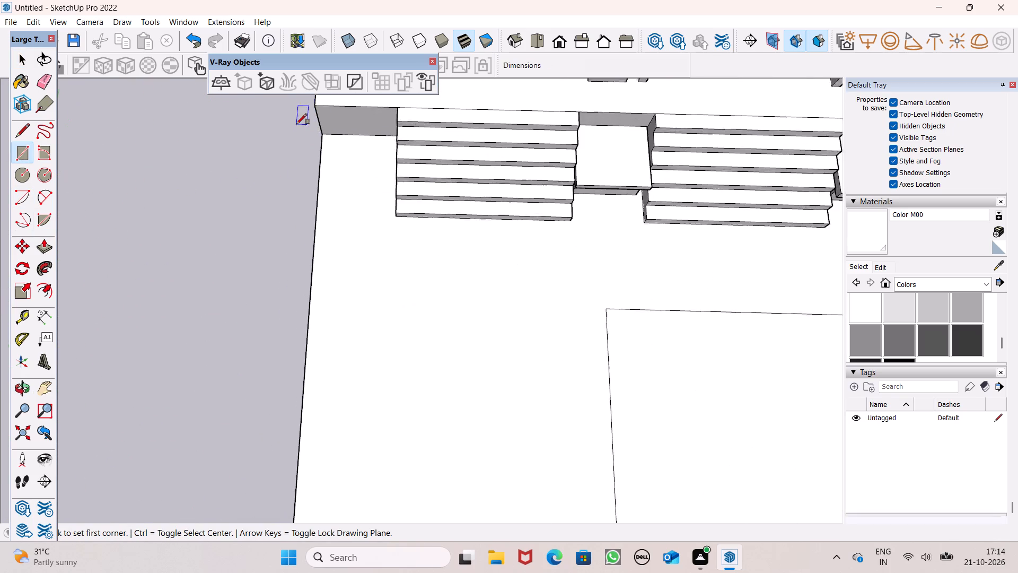
scroll(296, 124, "up", 2)
left_click_drag(322, 135, 328, 138)
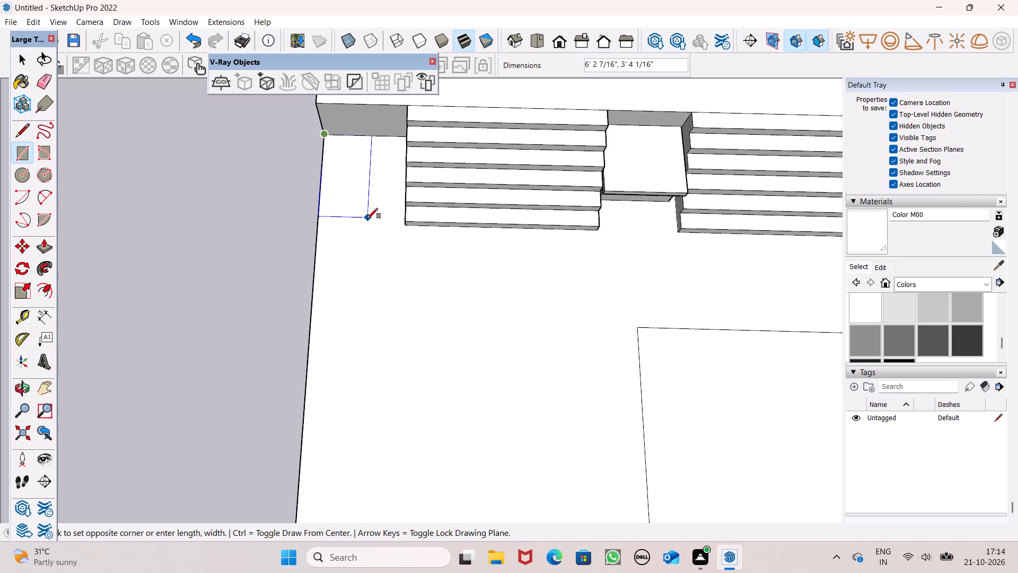
left_click(362, 228)
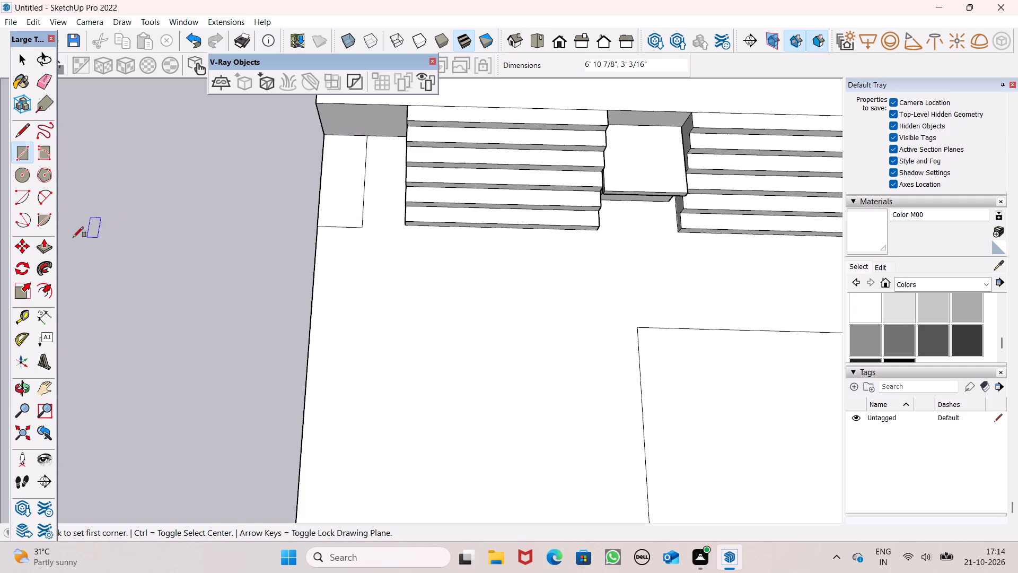
Draw a matching rectangle about 3' 4" wide on the forecourt at the plinth's right front corner, beside the right staircase.
scroll(192, 180, "down", 12)
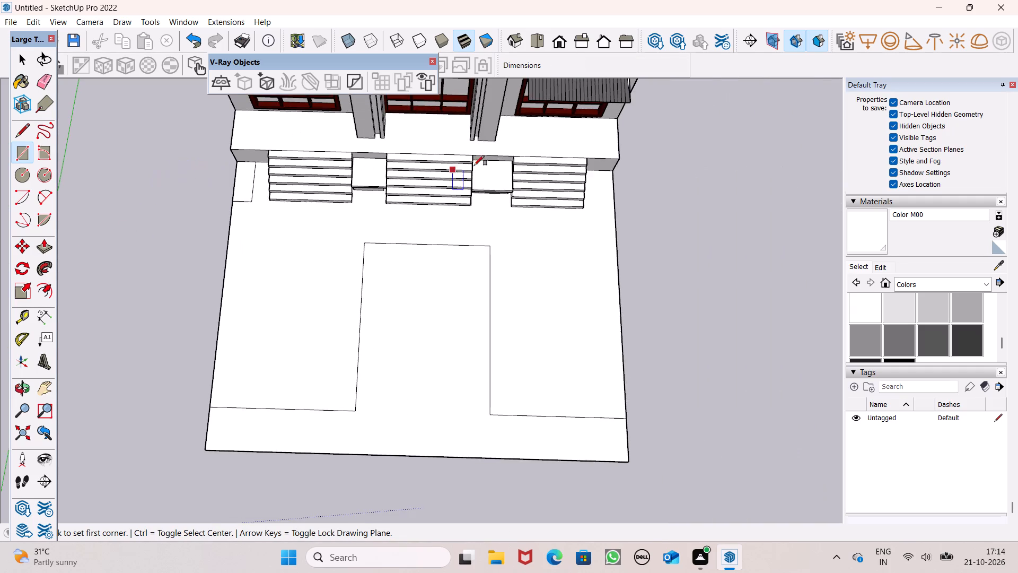
scroll(551, 163, "up", 7)
middle_click_drag(651, 205, 613, 215)
scroll(645, 206, "up", 5)
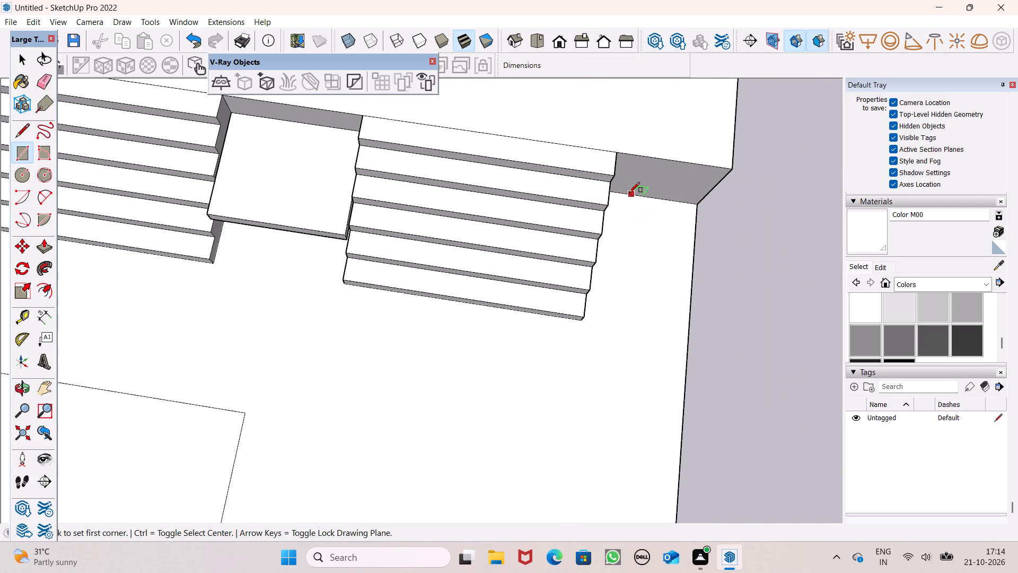
left_click(628, 193)
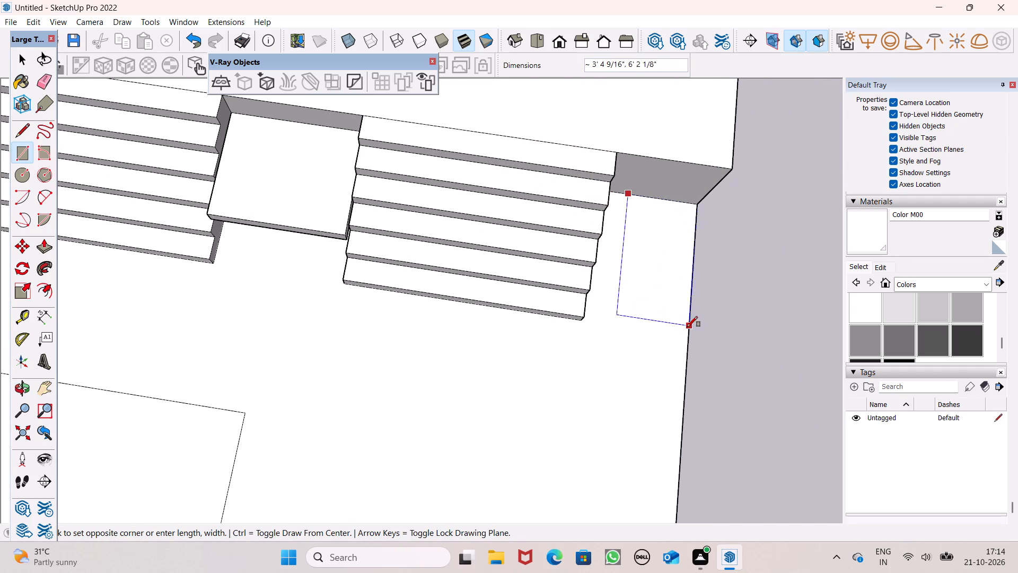
left_click_drag(689, 333, 684, 326)
scroll(709, 244, "down", 14)
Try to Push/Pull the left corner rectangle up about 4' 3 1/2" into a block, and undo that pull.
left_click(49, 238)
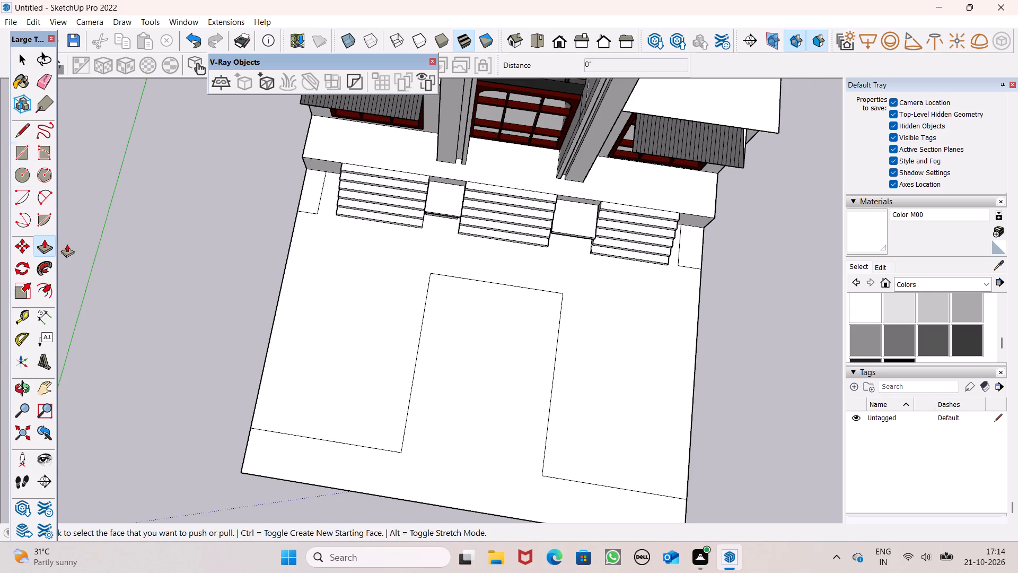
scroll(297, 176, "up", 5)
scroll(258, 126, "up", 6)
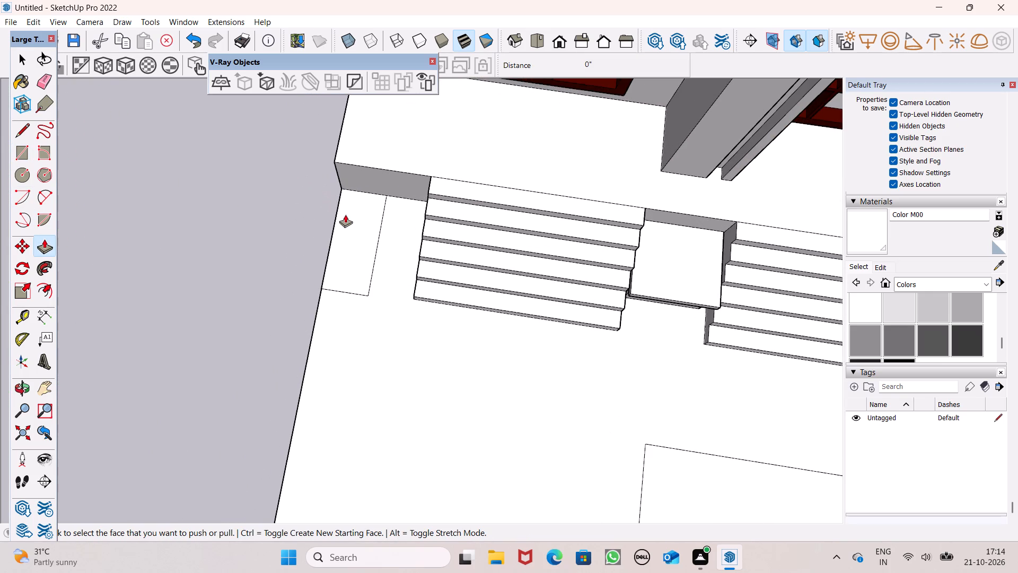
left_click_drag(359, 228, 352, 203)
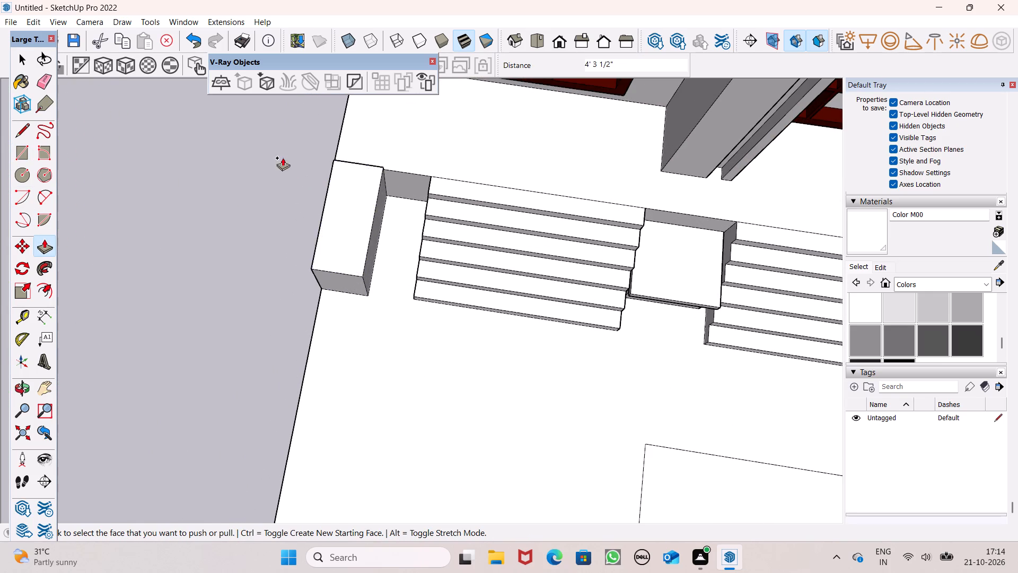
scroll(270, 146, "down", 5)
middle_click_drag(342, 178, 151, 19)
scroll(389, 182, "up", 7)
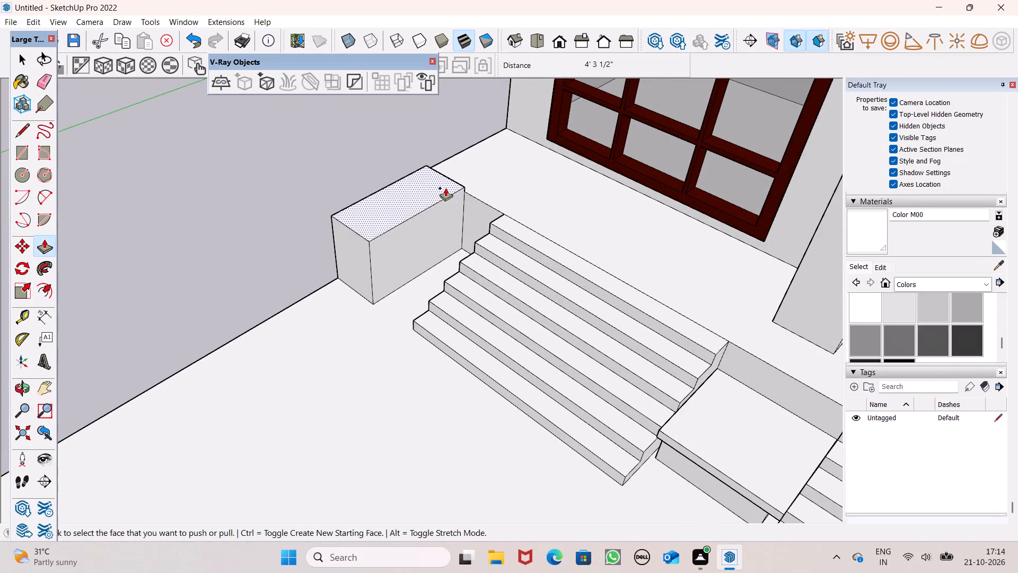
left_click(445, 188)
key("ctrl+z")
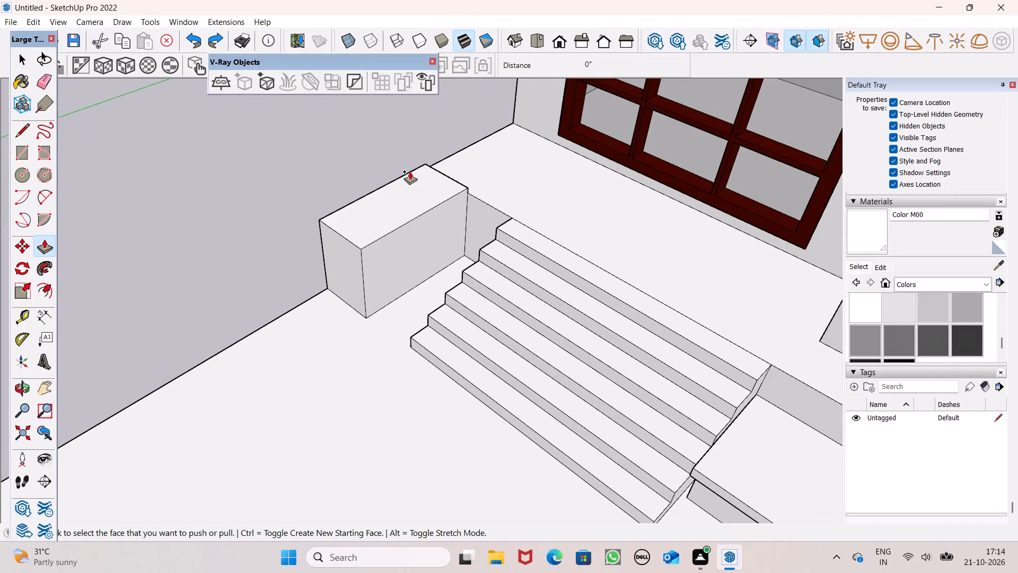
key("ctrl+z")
Push/Pull the left corner rectangle up 4', level with the plinth top.
left_click_drag(424, 258, 503, 194)
Push/Pull the right corner rectangle up 4', level with the plinth top.
scroll(358, 147, "down", 15)
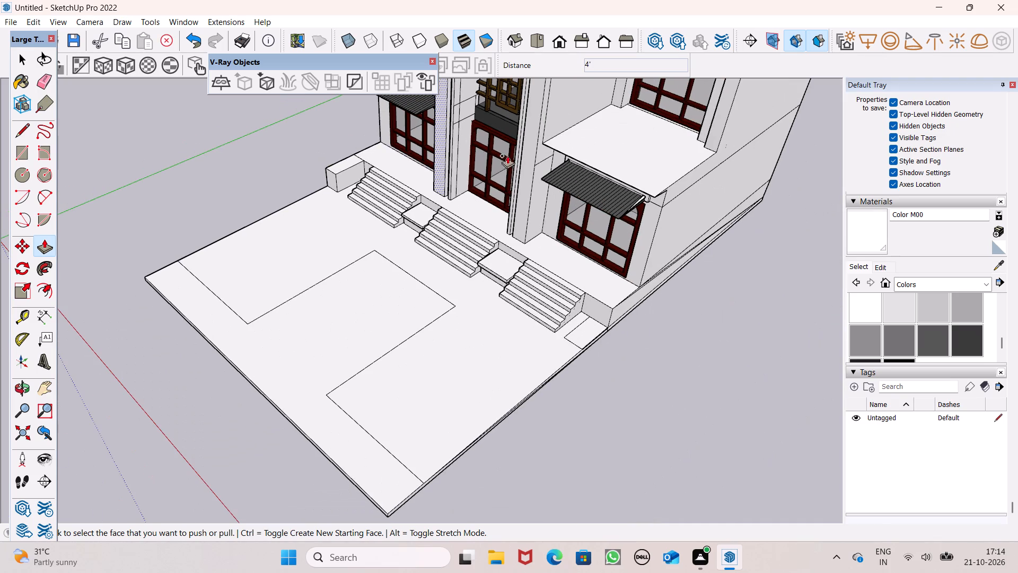
scroll(596, 310, "up", 9)
scroll(725, 392, "up", 1)
middle_click_drag(723, 391, 717, 386)
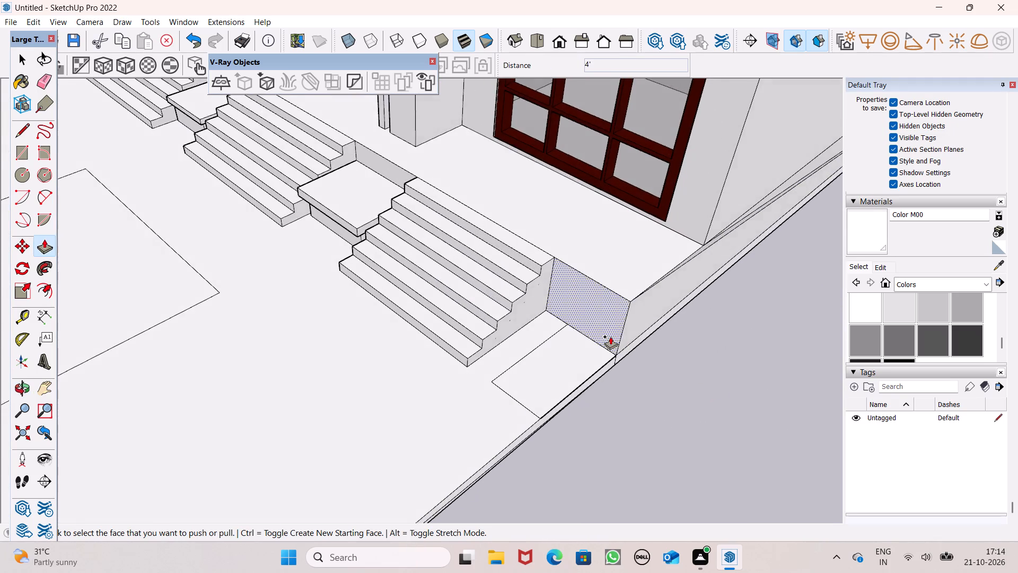
scroll(610, 336, "up", 7)
middle_click_drag(631, 346, 612, 392)
left_click_drag(560, 386, 661, 308)
Push/Pull the left staircase's outer side face about 2' 10 3/4" outward to meet the left corner block.
scroll(789, 276, "down", 5)
scroll(735, 277, "down", 6)
middle_click_drag(487, 413, 739, 316)
scroll(730, 300, "up", 1)
scroll(730, 300, "down", 7)
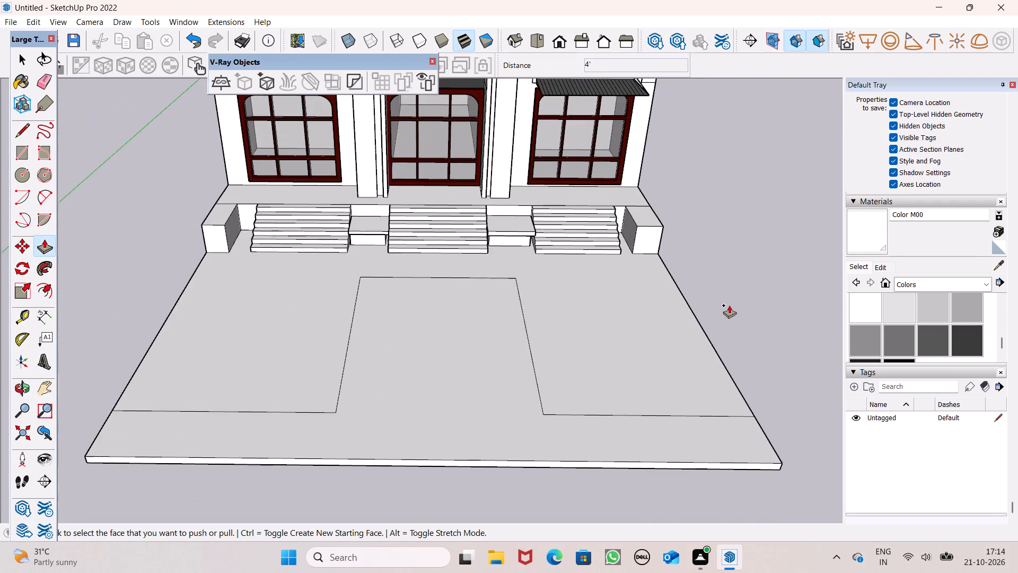
scroll(631, 296, "down", 5)
middle_click_drag(617, 317, 619, 291)
scroll(408, 272, "up", 4)
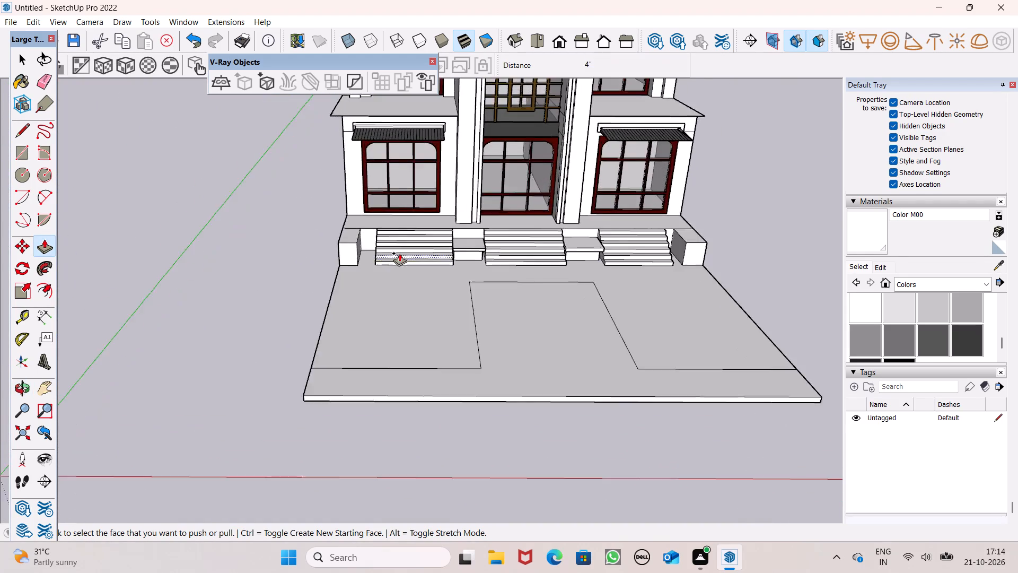
scroll(399, 253, "up", 4)
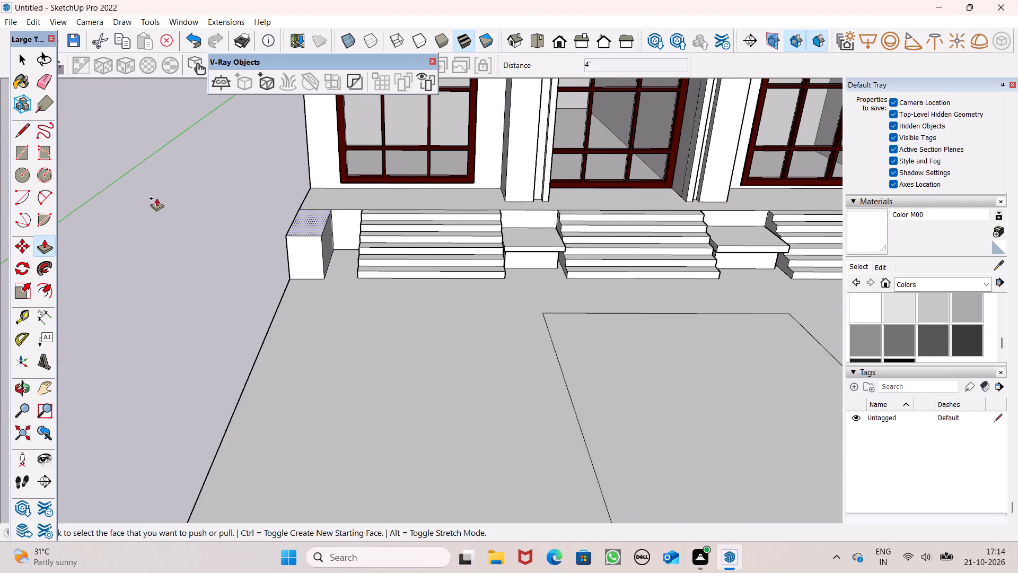
middle_click_drag(260, 238, 473, 252)
scroll(388, 238, "up", 6)
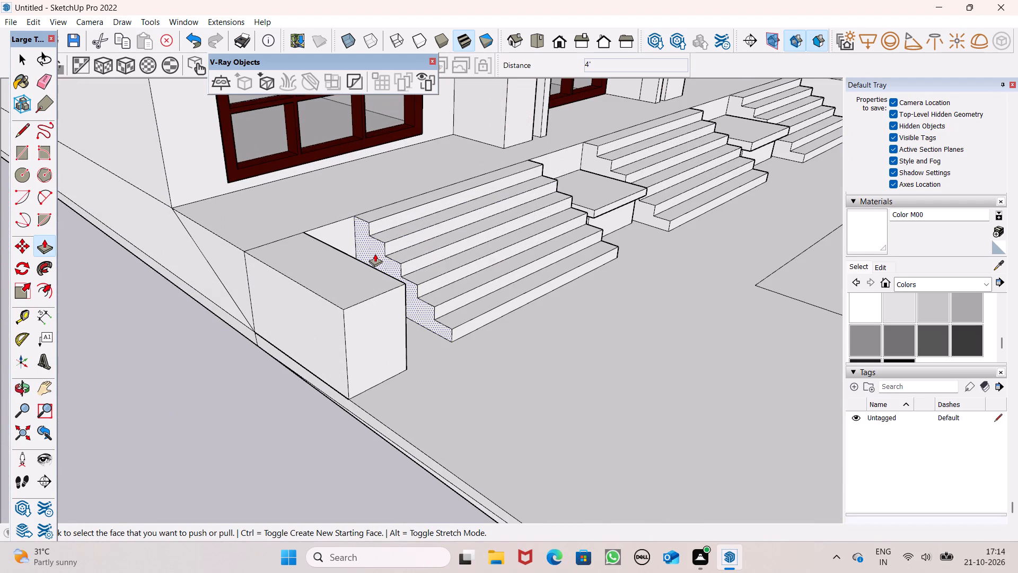
left_click_drag(375, 252, 359, 264)
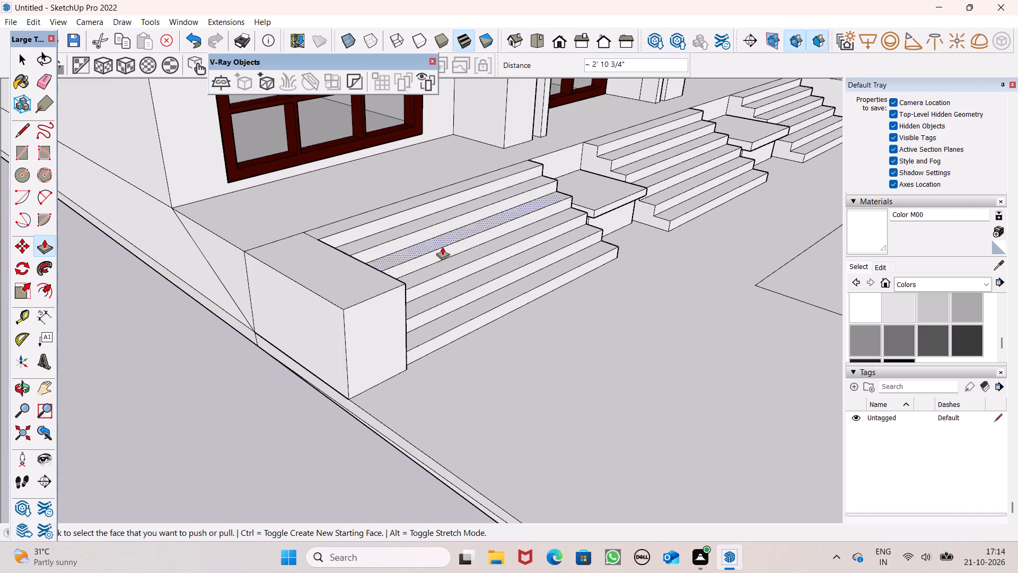
Push/Pull the right staircase's outer side face outward by 1' 1 3/4" and another 5 3/4" to meet the right corner block.
middle_click_drag(431, 277, 361, 299)
scroll(442, 224, "down", 10)
middle_click_drag(435, 253, 322, 286)
scroll(434, 256, "up", 1)
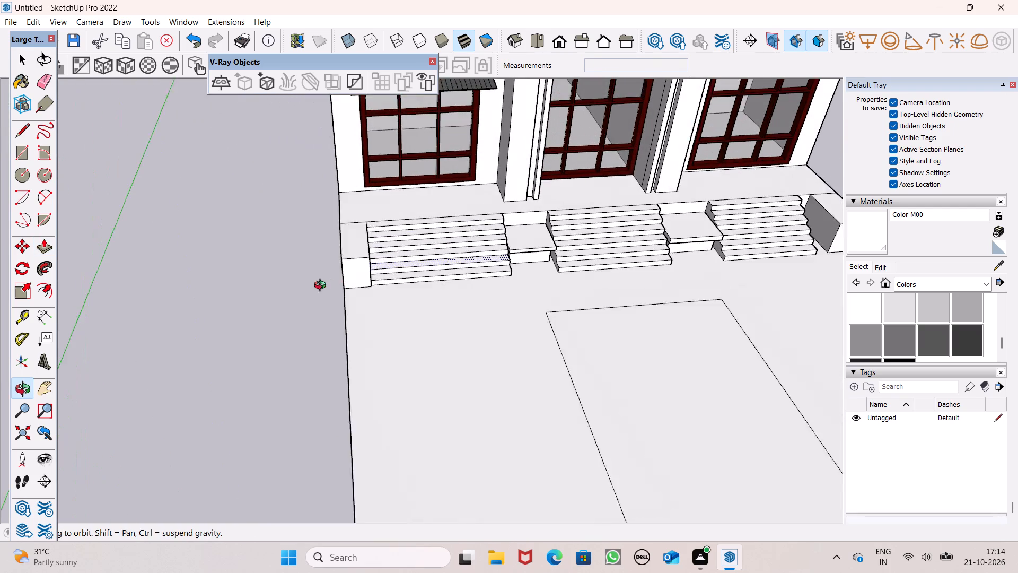
middle_click_drag(322, 286, 318, 284)
scroll(385, 247, "up", 6)
scroll(389, 241, "down", 3)
middle_click_drag(407, 260, 203, 236)
scroll(371, 209, "down", 4)
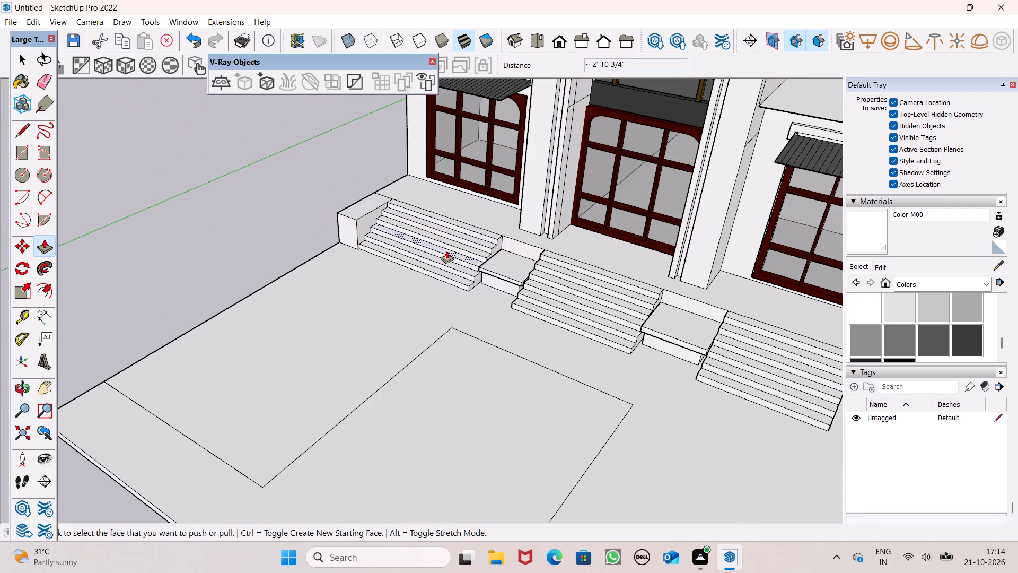
scroll(446, 250, "up", 7)
scroll(435, 235, "down", 5)
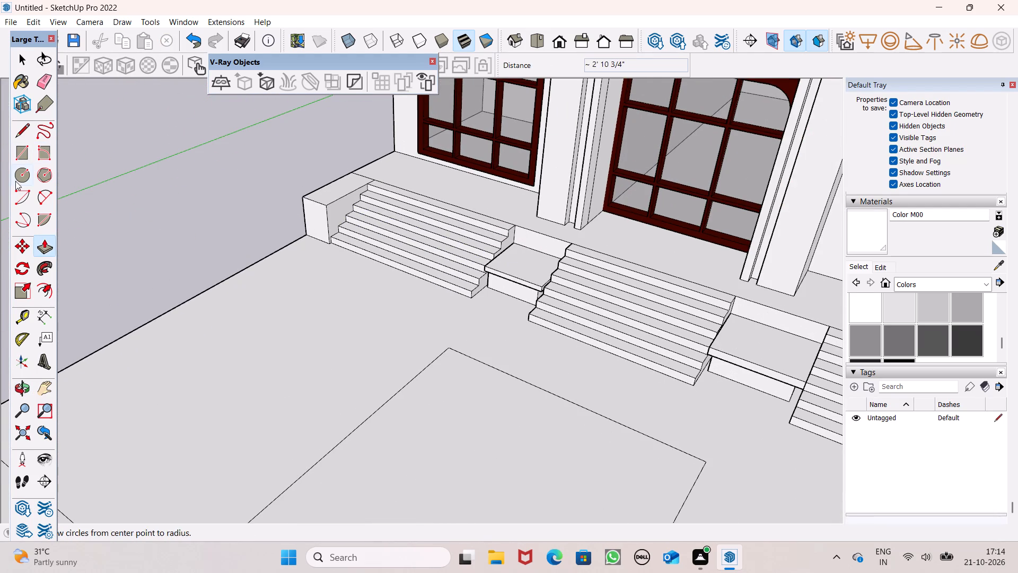
left_click(40, 242)
scroll(289, 103, "down", 5)
middle_click_drag(531, 205, 514, 201)
scroll(531, 211, "up", 1)
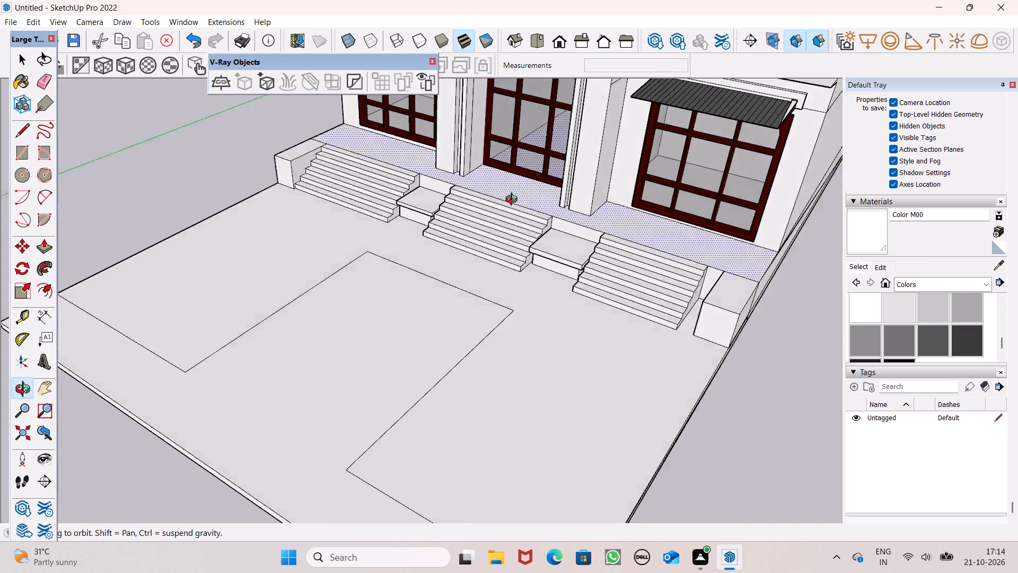
middle_click_drag(514, 201, 399, 176)
middle_click_drag(608, 318, 637, 324)
scroll(684, 337, "up", 5)
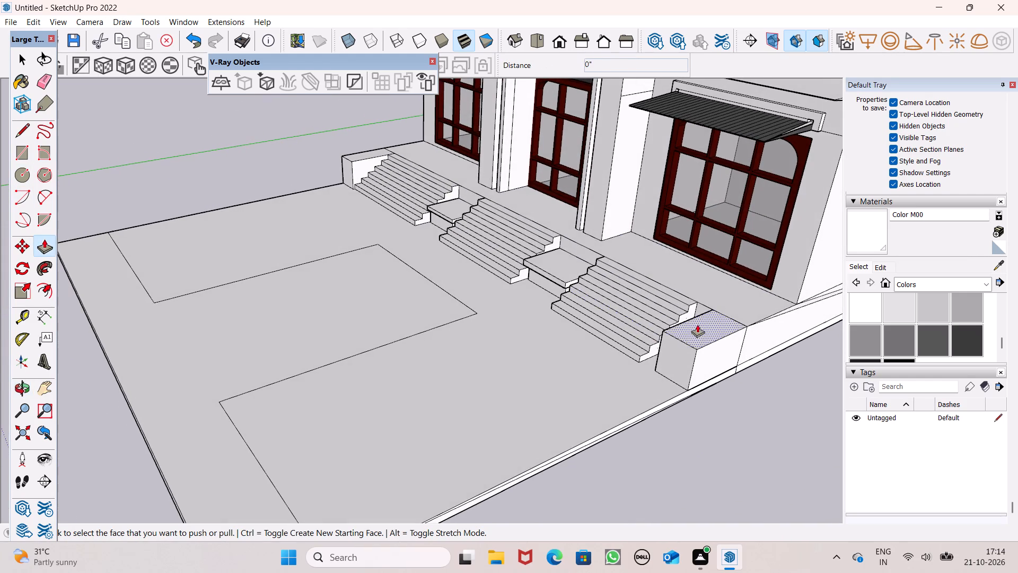
scroll(697, 324, "up", 9)
left_click_drag(677, 314, 696, 338)
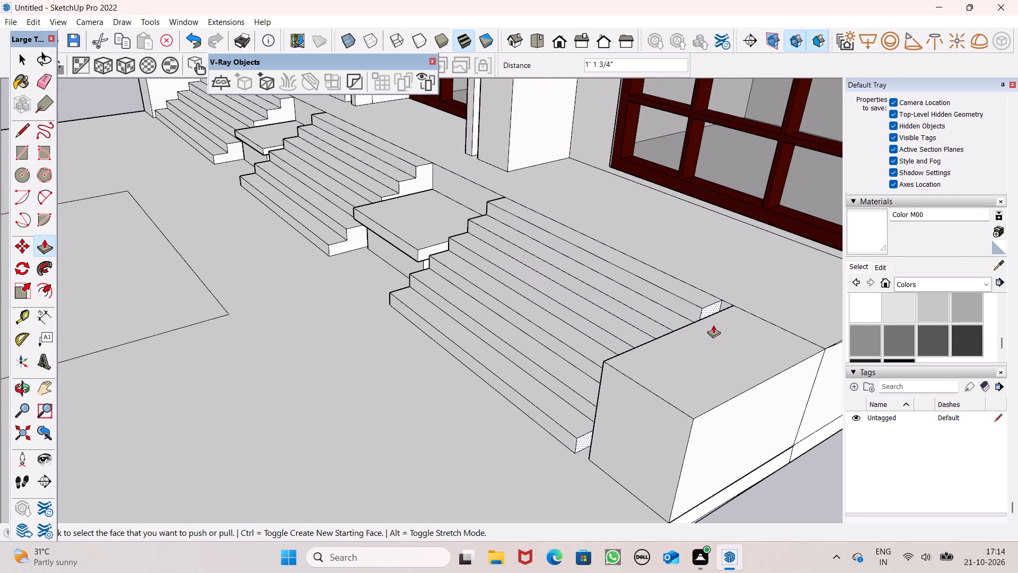
left_click_drag(709, 310, 723, 321)
Examine the whole facade, stairs, corner blocks and forecourt from the front, from above and at an angle.
scroll(671, 306, "down", 3)
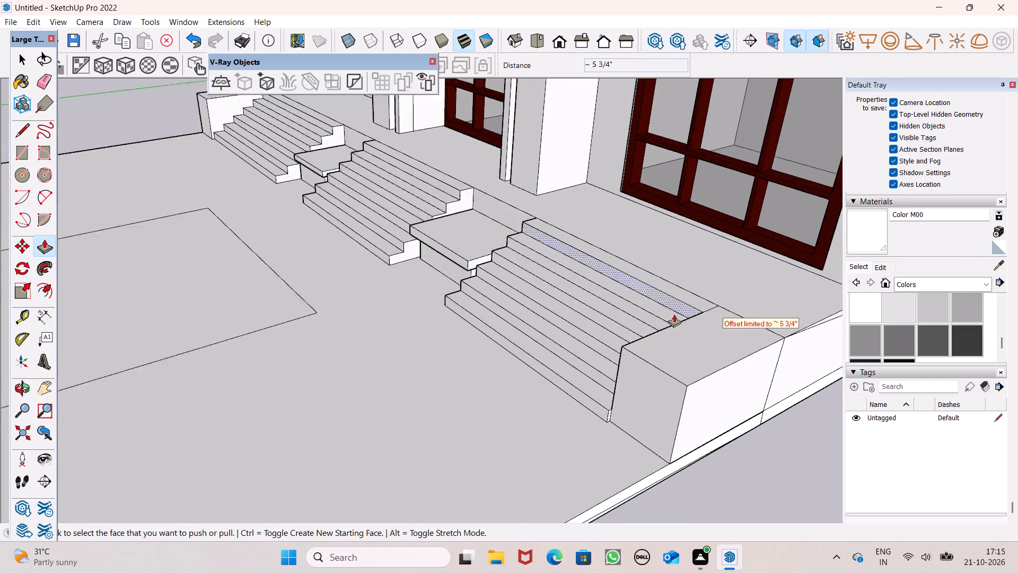
scroll(674, 314, "down", 3)
middle_click_drag(657, 338, 840, 319)
scroll(779, 286, "up", 1)
scroll(779, 286, "down", 12)
middle_click_drag(725, 317, 792, 324)
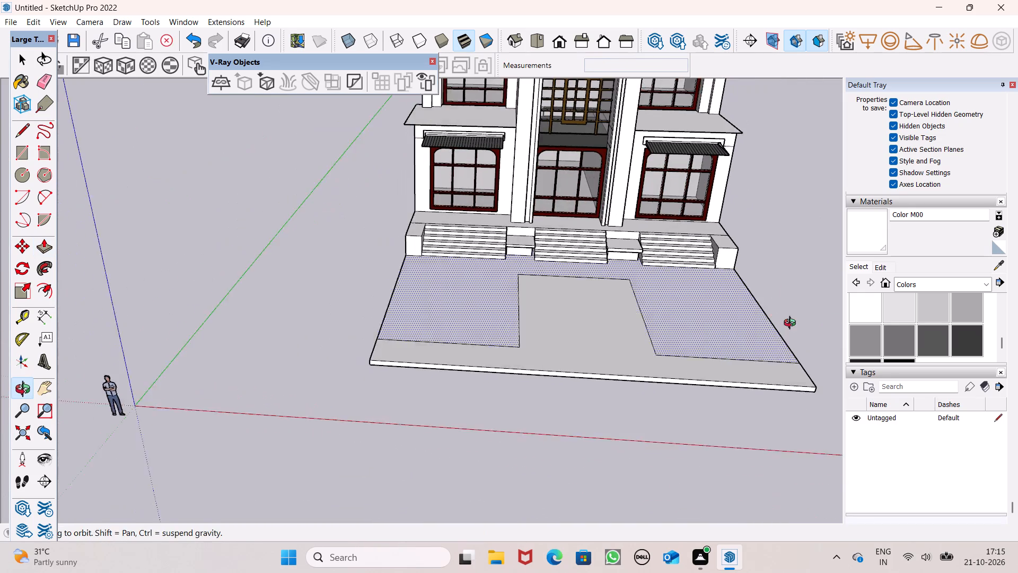
middle_click_drag(792, 324, 793, 324)
scroll(792, 324, "up", 1)
scroll(543, 336, "down", 6)
key("space")
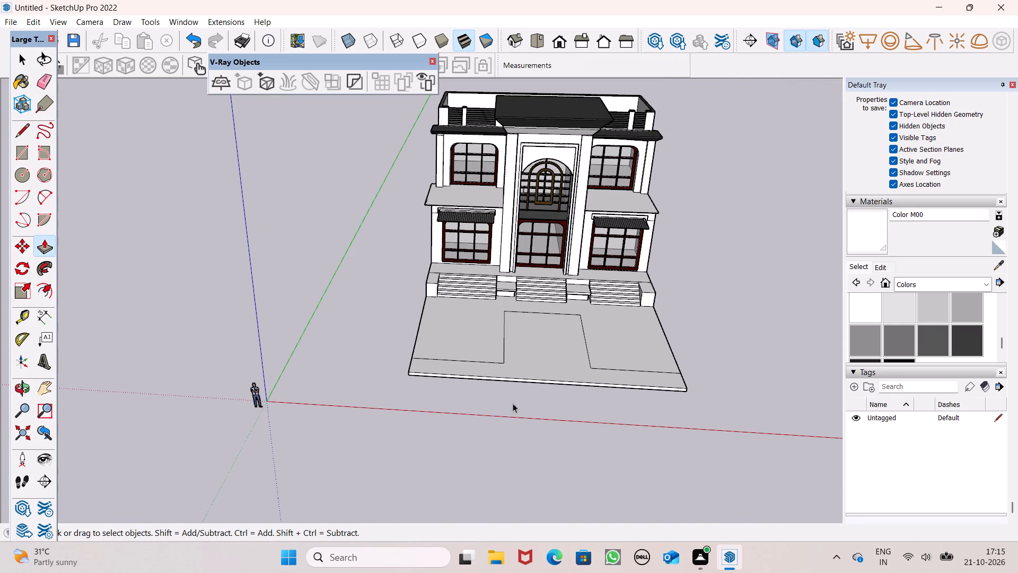
scroll(516, 397, "down", 2)
middle_click_drag(537, 393, 545, 450)
scroll(572, 392, "up", 5)
scroll(575, 351, "down", 3)
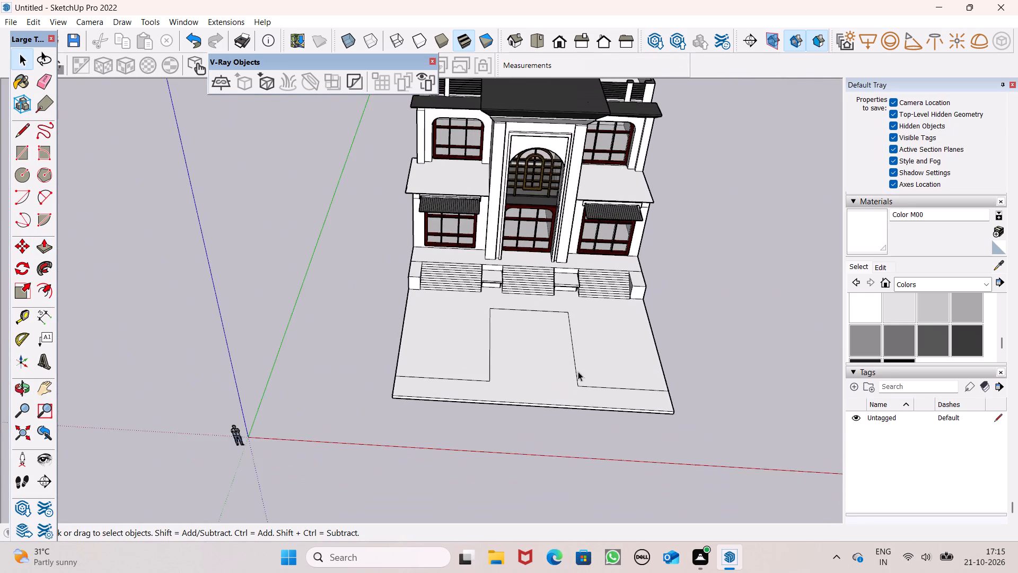
middle_click_drag(575, 380, 573, 465)
scroll(573, 410, "up", 7)
scroll(555, 342, "down", 6)
middle_click_drag(554, 342, 556, 402)
scroll(588, 261, "down", 5)
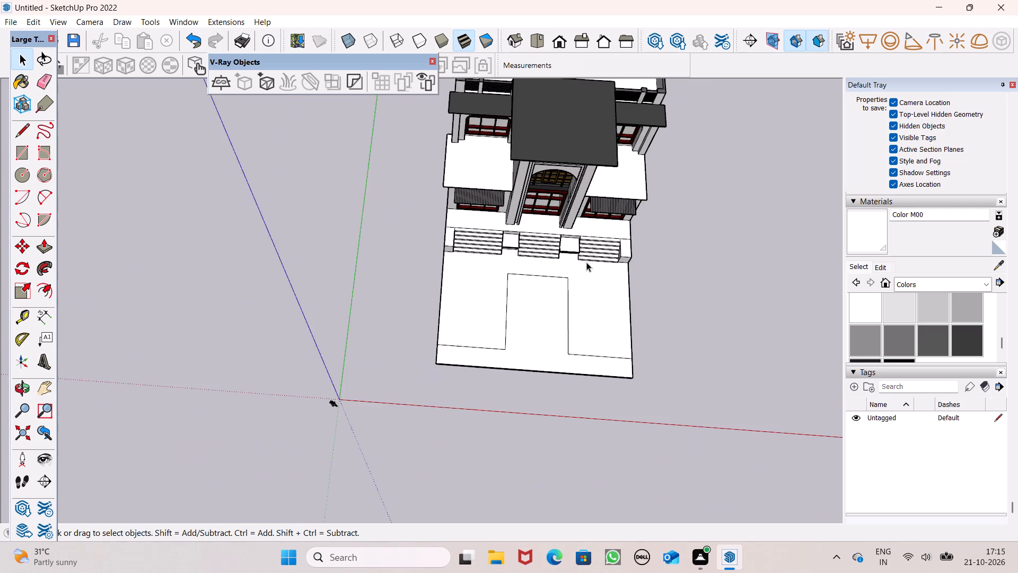
middle_click_drag(578, 251, 593, 48)
scroll(681, 223, "up", 6)
middle_click_drag(663, 218, 647, 132)
middle_click_drag(561, 233, 532, 256)
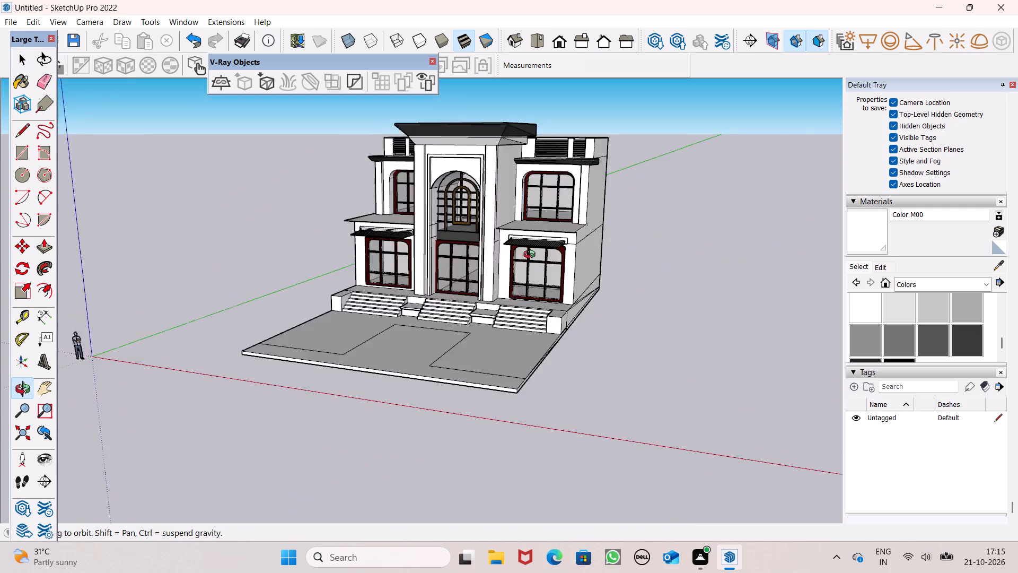
Erase the horizontal floor-level and parapet-level edges across the right side wall.
middle_click_drag(532, 256, 193, 289)
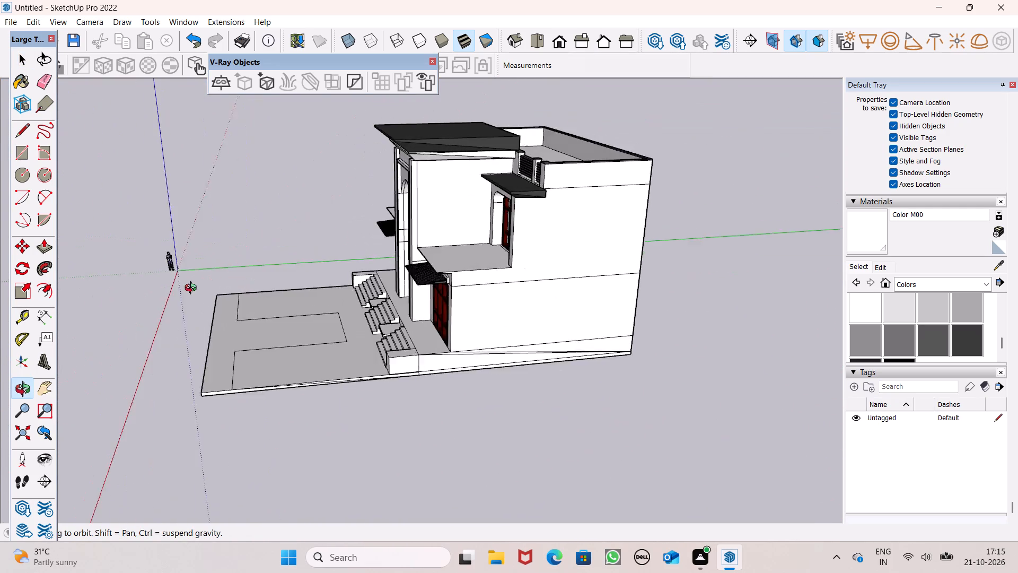
middle_click_drag(193, 289, 58, 268)
scroll(59, 266, "up", 1)
left_click_drag(49, 86, 51, 84)
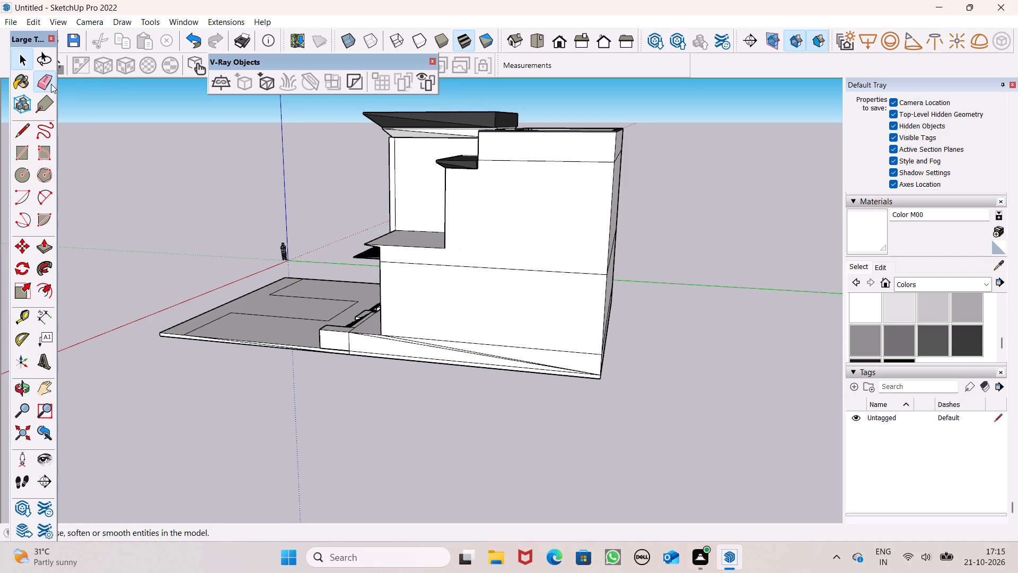
left_click_drag(51, 84, 53, 81)
left_click_drag(531, 231, 530, 262)
left_click(530, 262)
left_click_drag(532, 255, 532, 261)
left_click_drag(537, 235, 548, 280)
left_click_drag(548, 153, 549, 153)
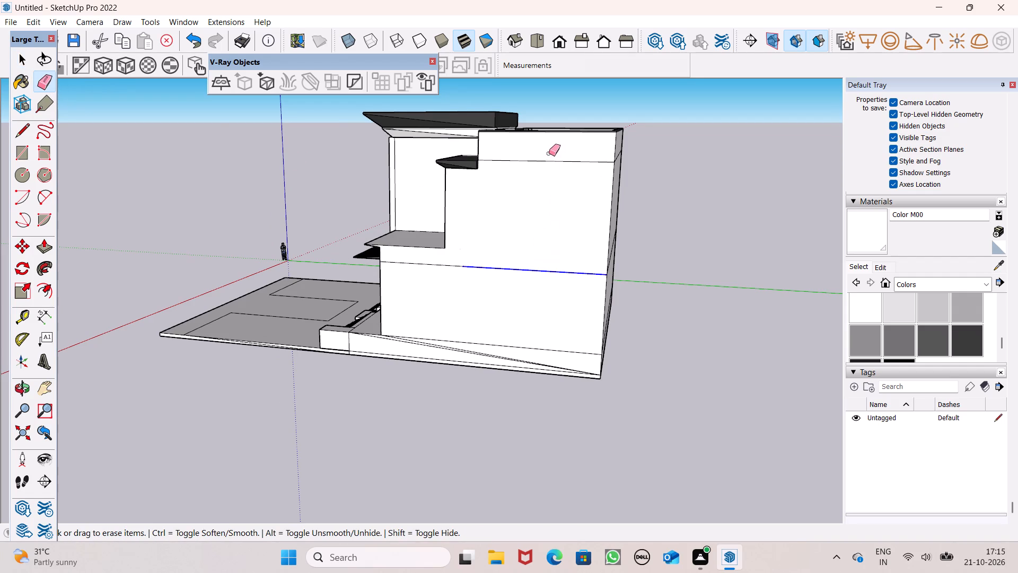
left_click_drag(549, 153, 550, 175)
left_click_drag(440, 261, 440, 272)
middle_click_drag(563, 270, 523, 280)
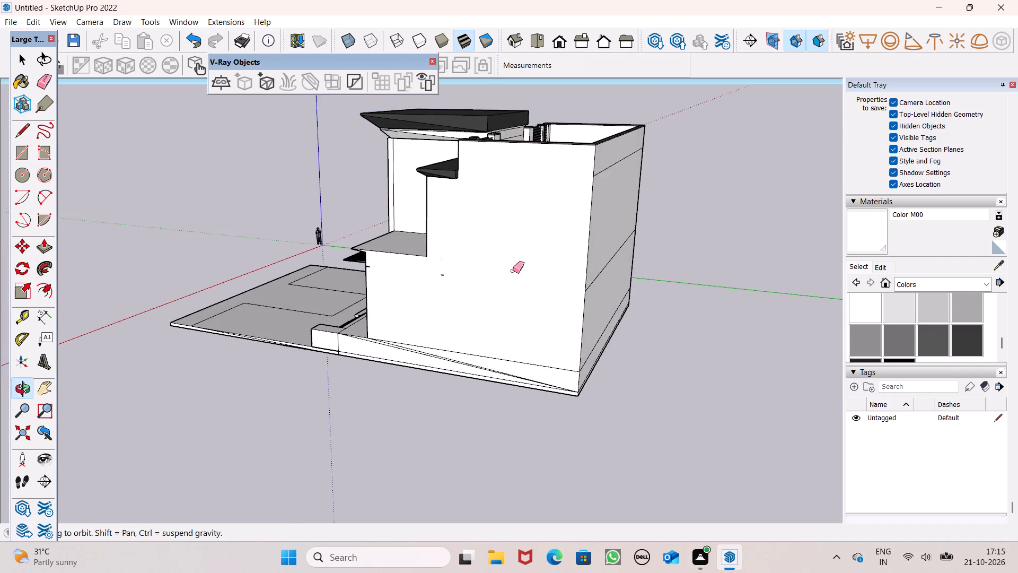
Erase the short leftover edge piece at the front end of the right side wall, below the terrace slab.
scroll(378, 293, "up", 7)
scroll(381, 247, "up", 7)
left_click_drag(380, 172, 379, 175)
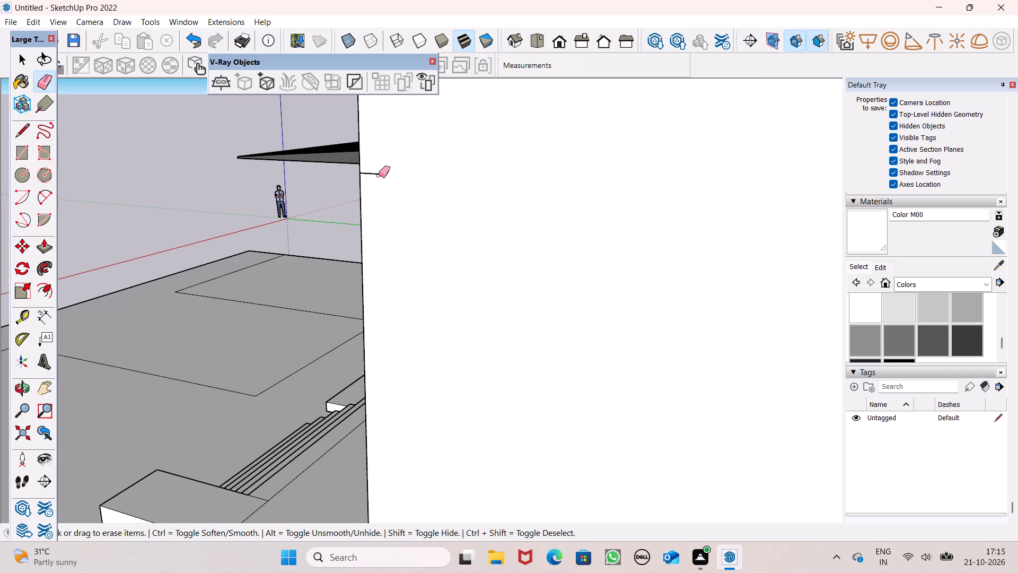
left_click_drag(379, 175, 376, 197)
scroll(373, 205, "down", 6)
scroll(466, 243, "down", 6)
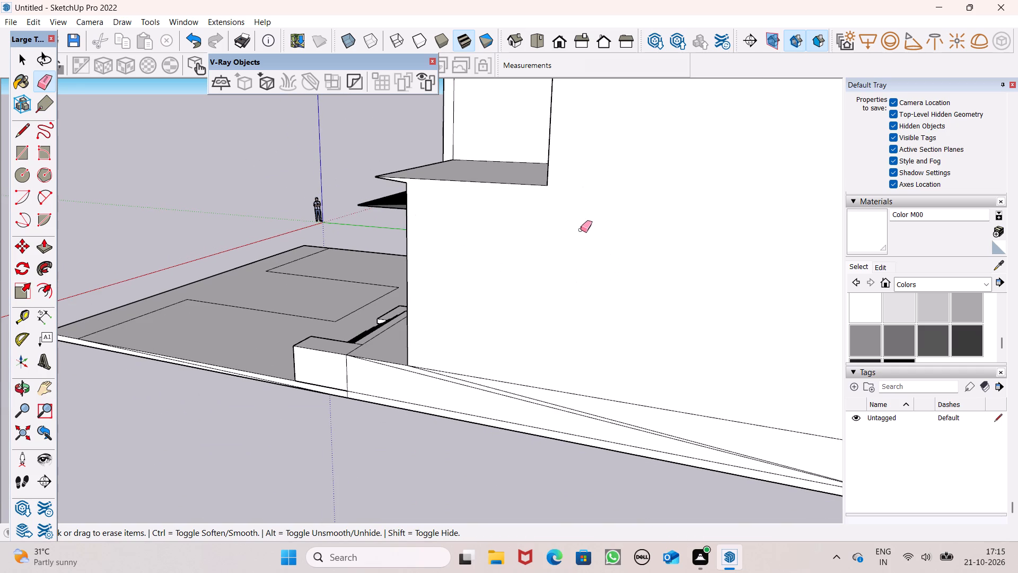
left_click_drag(582, 228, 583, 234)
scroll(561, 211, "down", 9)
Erase the parapet-level, floor-level and plinth-level horizontal edges across the back wall.
middle_click_drag(545, 197, 374, 218)
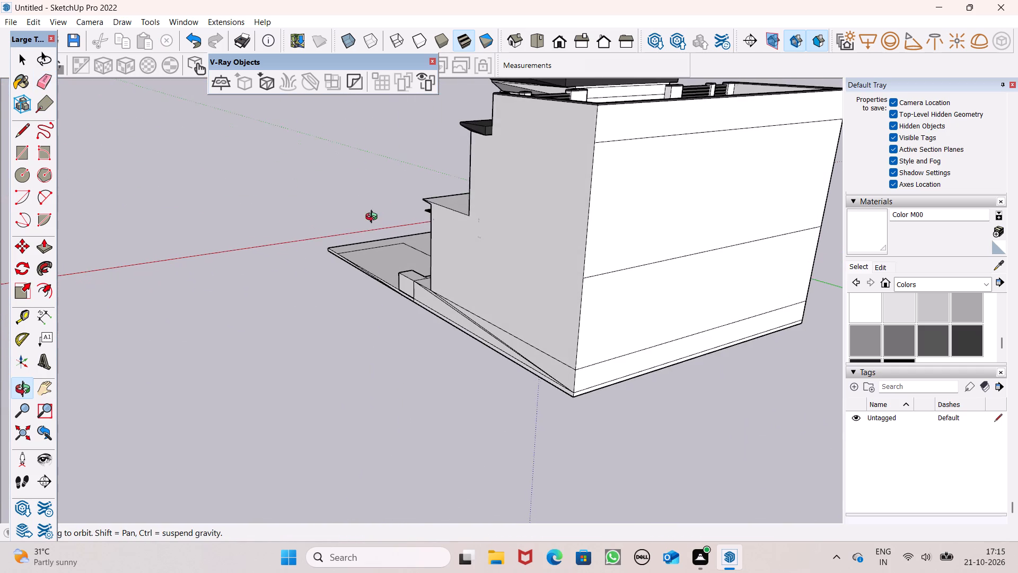
middle_click_drag(374, 218, 373, 216)
left_click_drag(759, 120, 750, 135)
left_click_drag(741, 220, 734, 242)
scroll(692, 185, "down", 6)
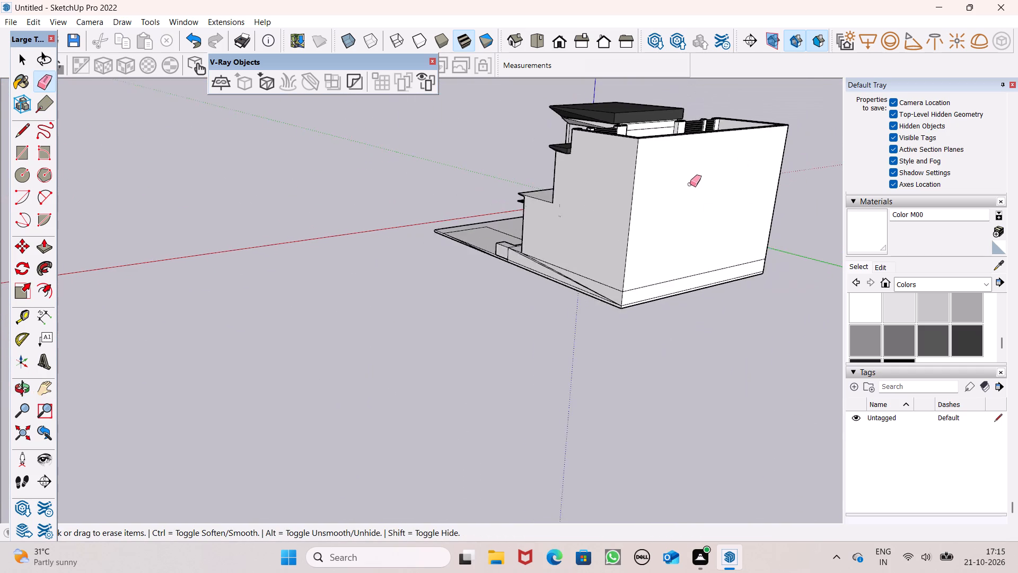
middle_click_drag(705, 219, 601, 197)
scroll(622, 245, "up", 8)
left_click_drag(611, 321, 603, 347)
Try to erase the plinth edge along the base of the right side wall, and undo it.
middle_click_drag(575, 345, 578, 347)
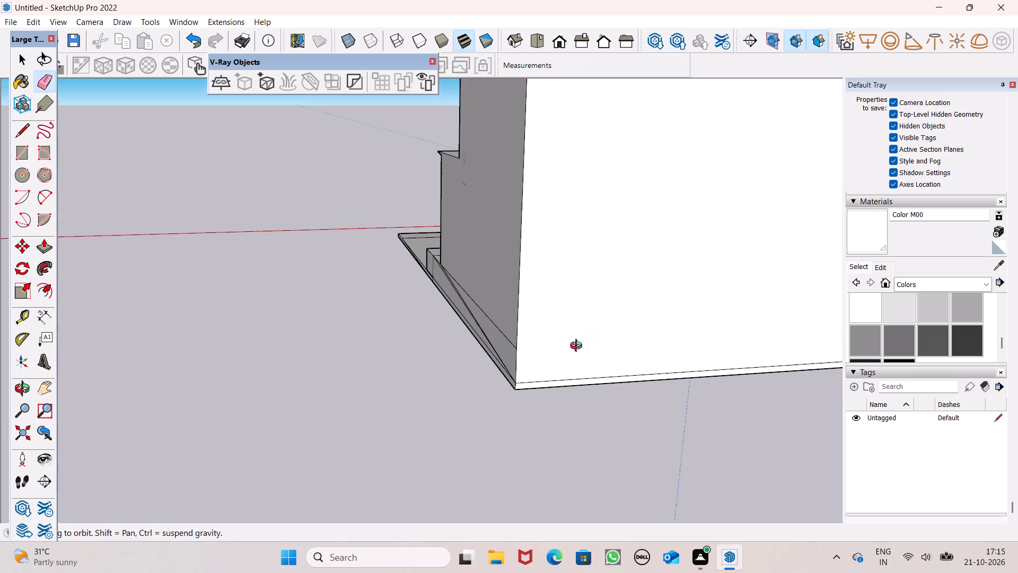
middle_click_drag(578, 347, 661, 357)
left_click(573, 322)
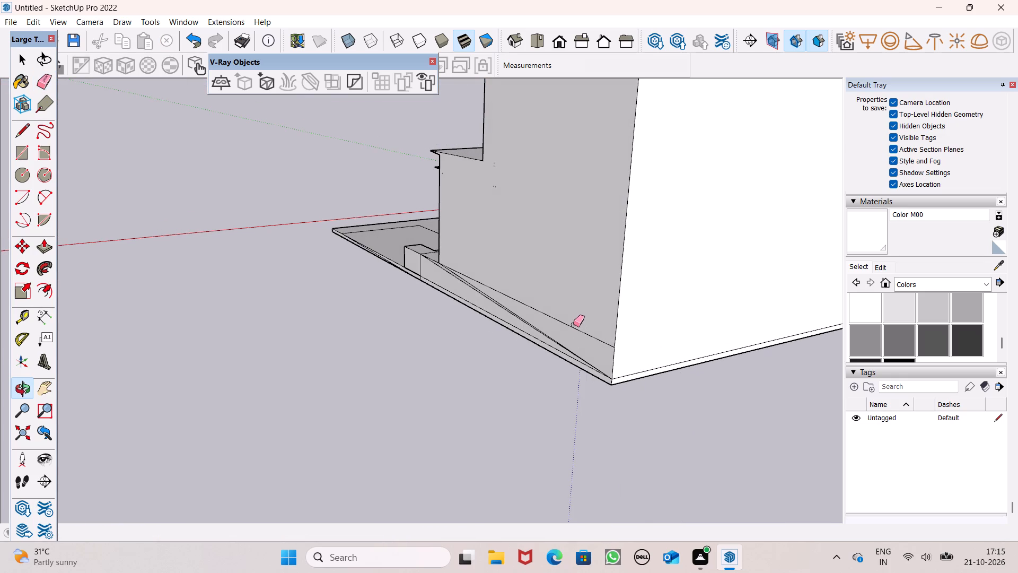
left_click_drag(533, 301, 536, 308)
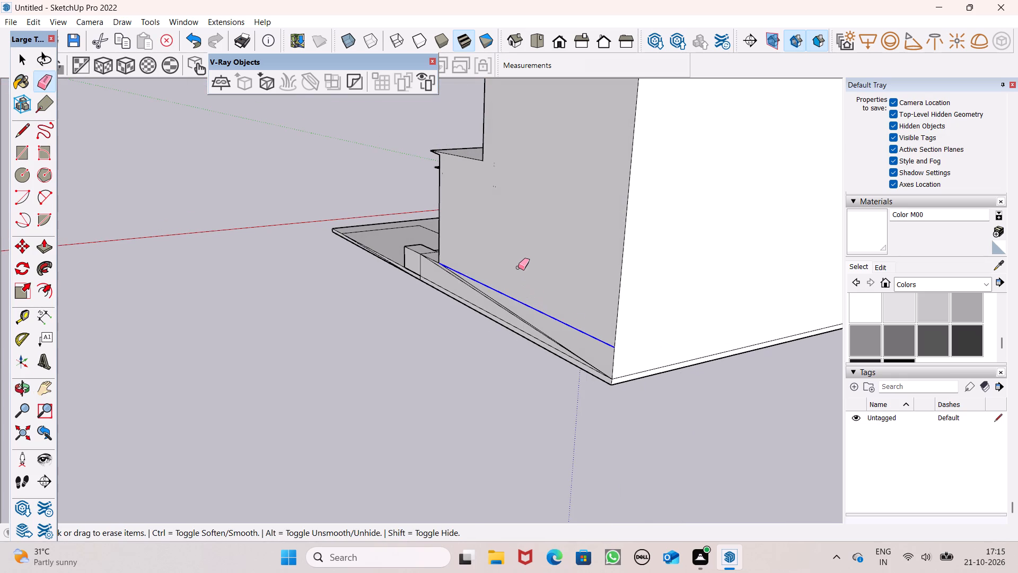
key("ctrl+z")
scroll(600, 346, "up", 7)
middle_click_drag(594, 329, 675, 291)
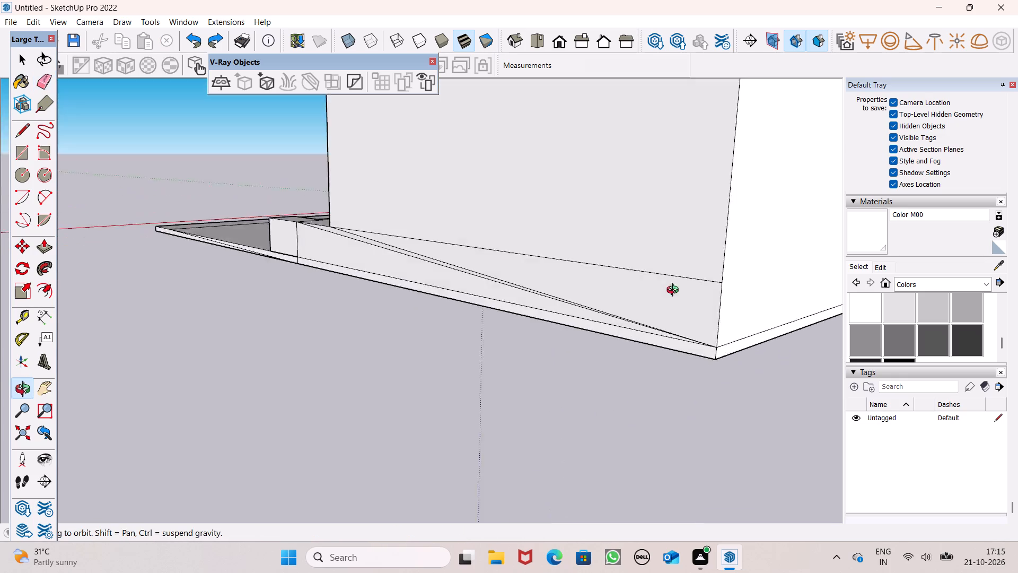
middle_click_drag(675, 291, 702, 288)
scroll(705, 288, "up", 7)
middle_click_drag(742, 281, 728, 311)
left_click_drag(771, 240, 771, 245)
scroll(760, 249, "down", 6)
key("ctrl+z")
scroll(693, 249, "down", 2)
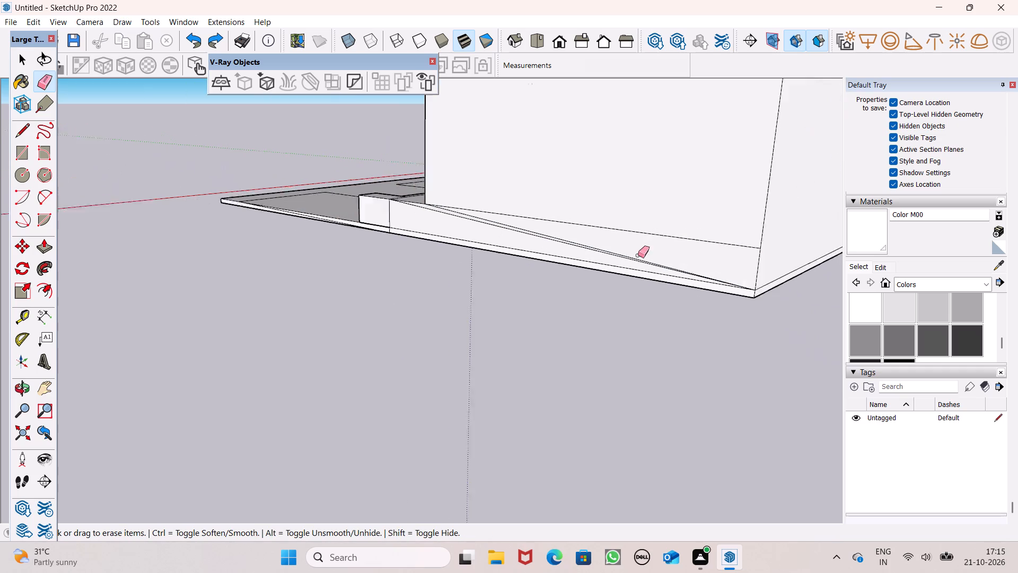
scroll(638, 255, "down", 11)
Erase the parapet-level and floor-level horizontal edges and the short vertical edges on the left side wall.
middle_click_drag(624, 270, 298, 294)
scroll(298, 294, "up", 1)
scroll(316, 270, "down", 4)
middle_click_drag(577, 265, 565, 270)
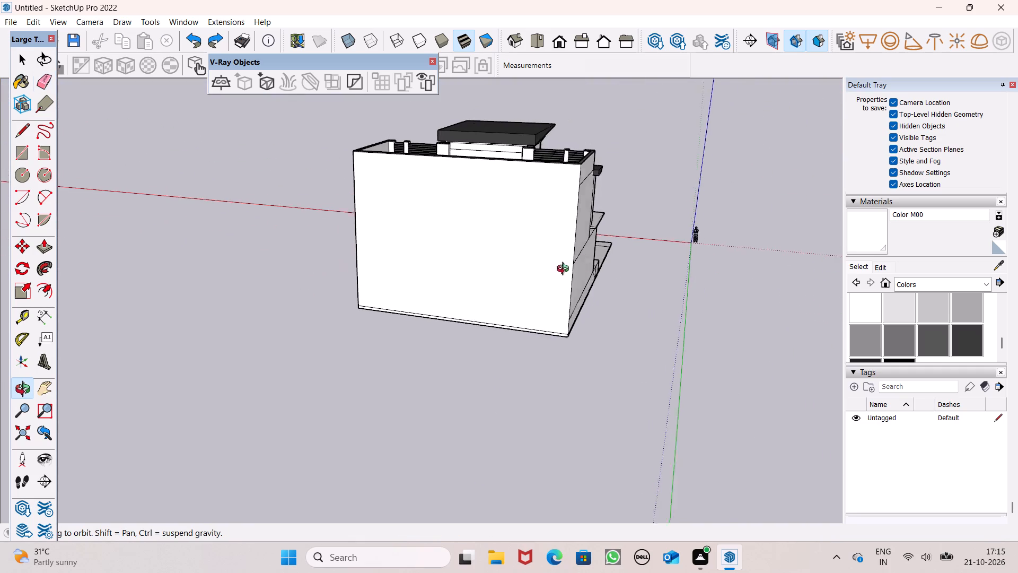
middle_click_drag(565, 270, 166, 177)
scroll(327, 158, "down", 1)
middle_click_drag(395, 189, 420, 214)
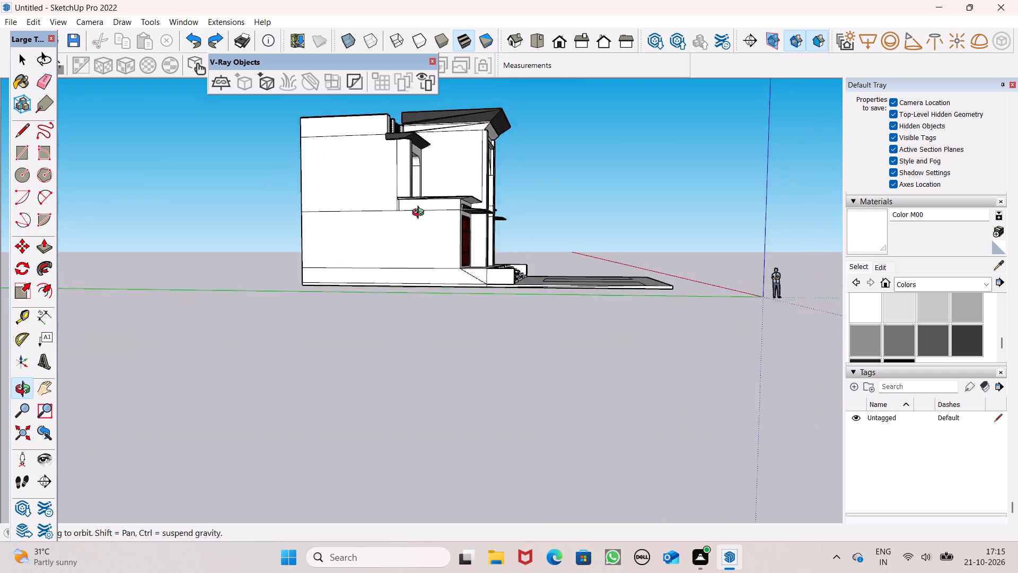
middle_click_drag(420, 214, 475, 237)
scroll(425, 176, "up", 7)
left_click_drag(367, 133, 368, 150)
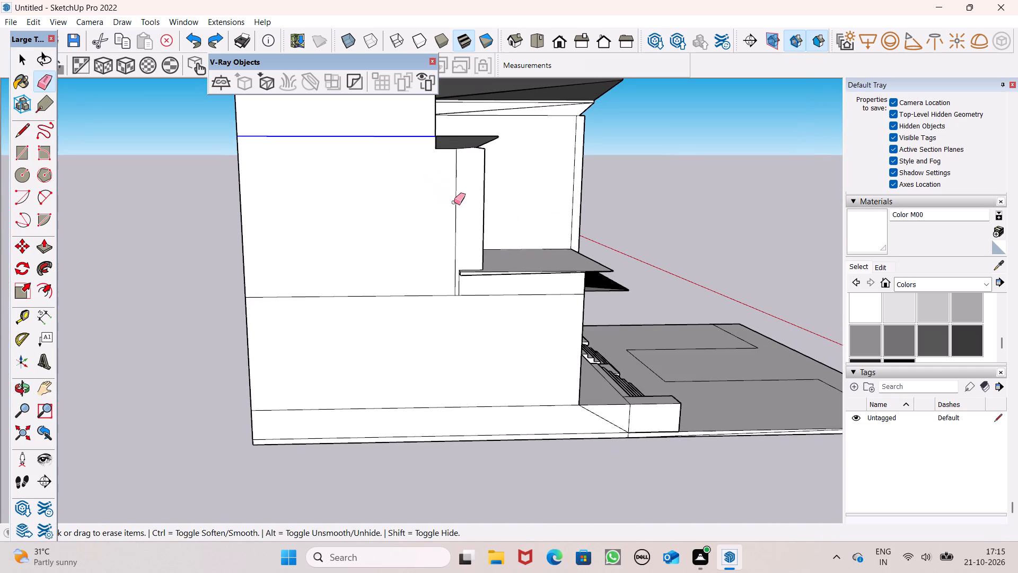
left_click_drag(457, 209, 449, 219)
scroll(435, 283, "up", 4)
left_click_drag(432, 291, 431, 311)
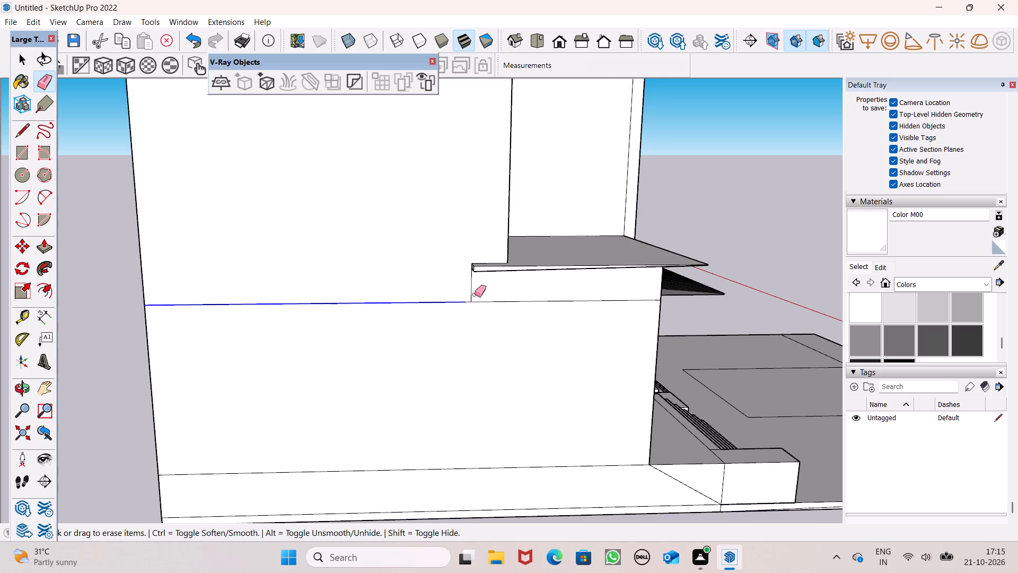
left_click_drag(472, 293, 485, 299)
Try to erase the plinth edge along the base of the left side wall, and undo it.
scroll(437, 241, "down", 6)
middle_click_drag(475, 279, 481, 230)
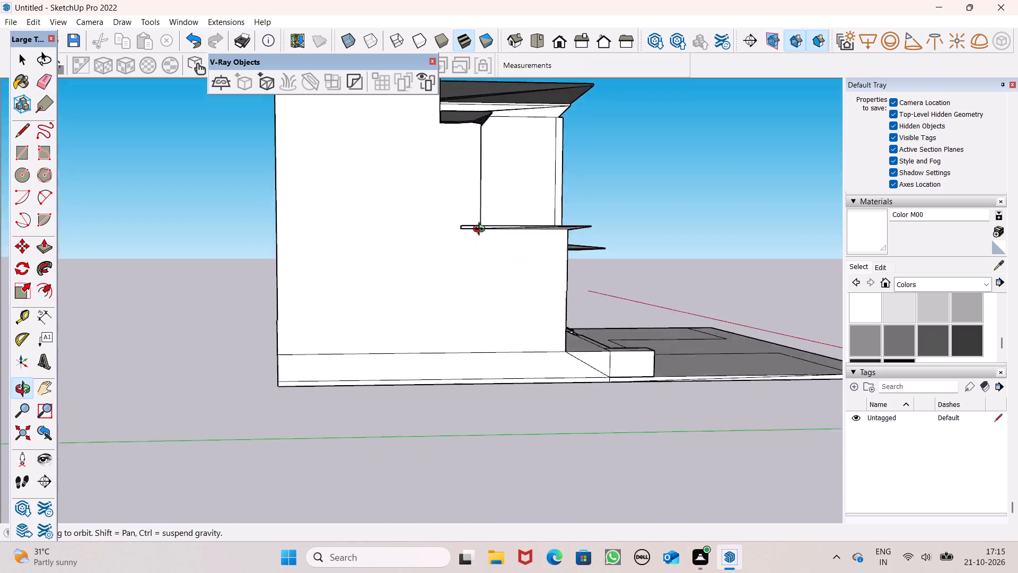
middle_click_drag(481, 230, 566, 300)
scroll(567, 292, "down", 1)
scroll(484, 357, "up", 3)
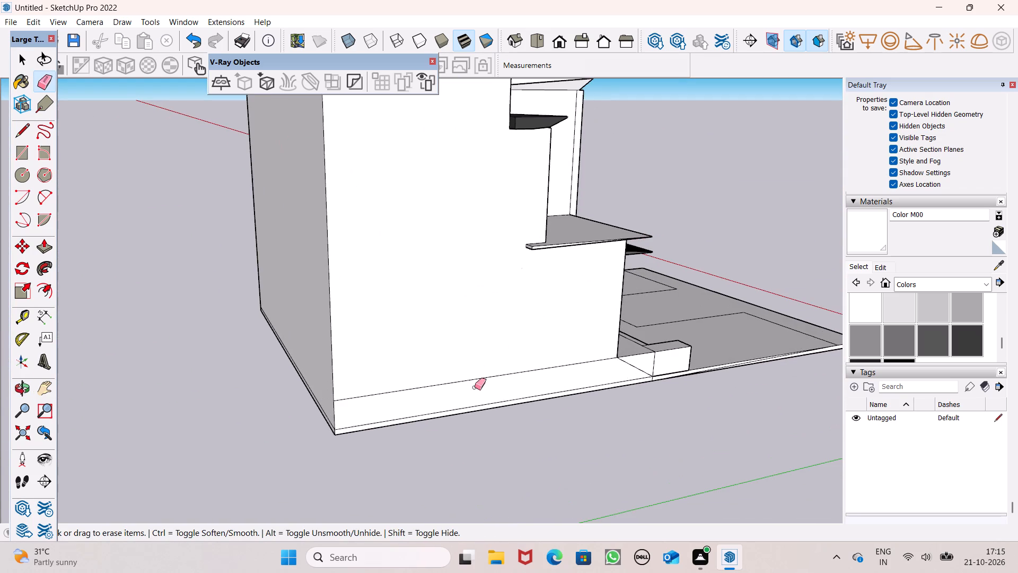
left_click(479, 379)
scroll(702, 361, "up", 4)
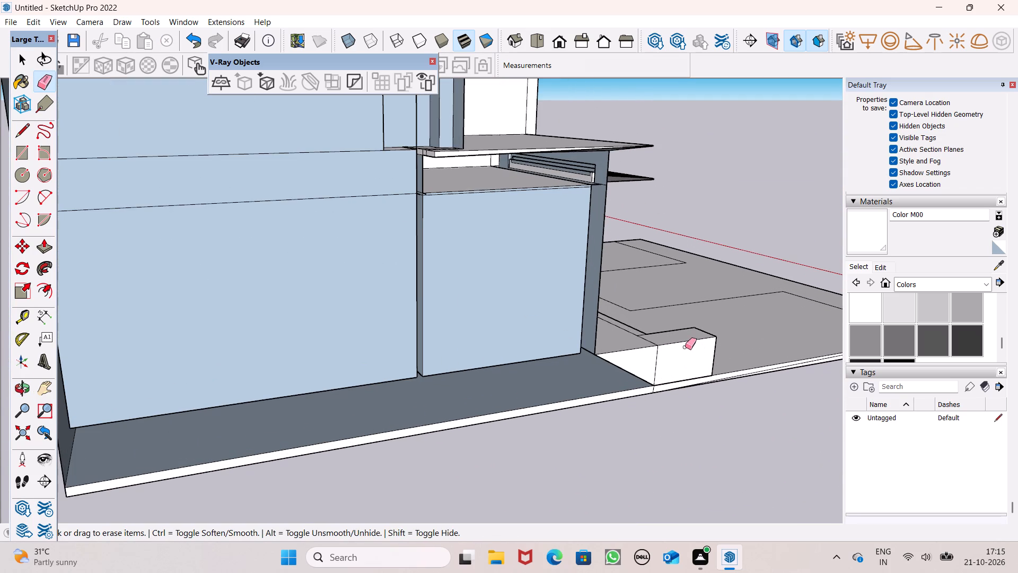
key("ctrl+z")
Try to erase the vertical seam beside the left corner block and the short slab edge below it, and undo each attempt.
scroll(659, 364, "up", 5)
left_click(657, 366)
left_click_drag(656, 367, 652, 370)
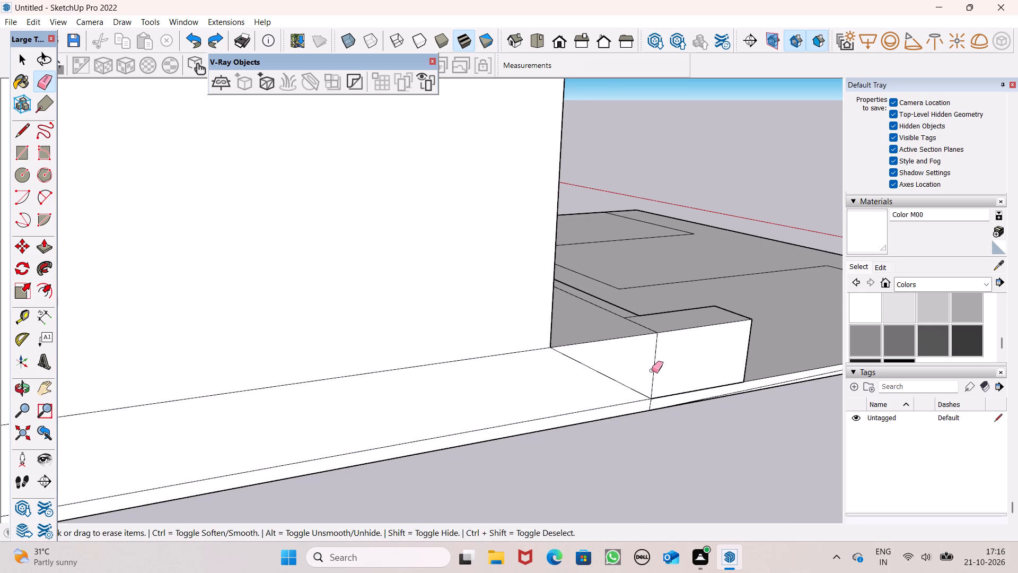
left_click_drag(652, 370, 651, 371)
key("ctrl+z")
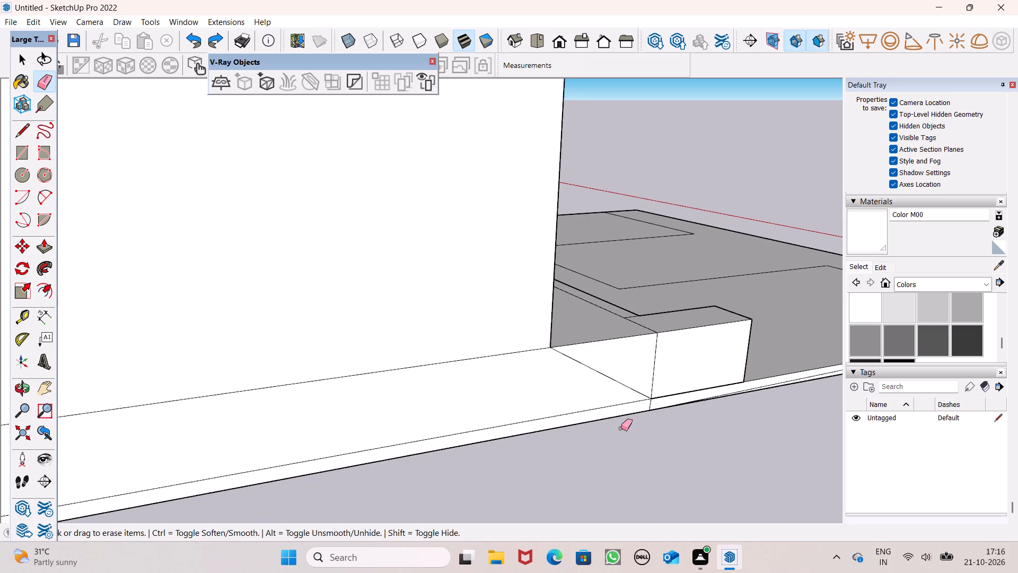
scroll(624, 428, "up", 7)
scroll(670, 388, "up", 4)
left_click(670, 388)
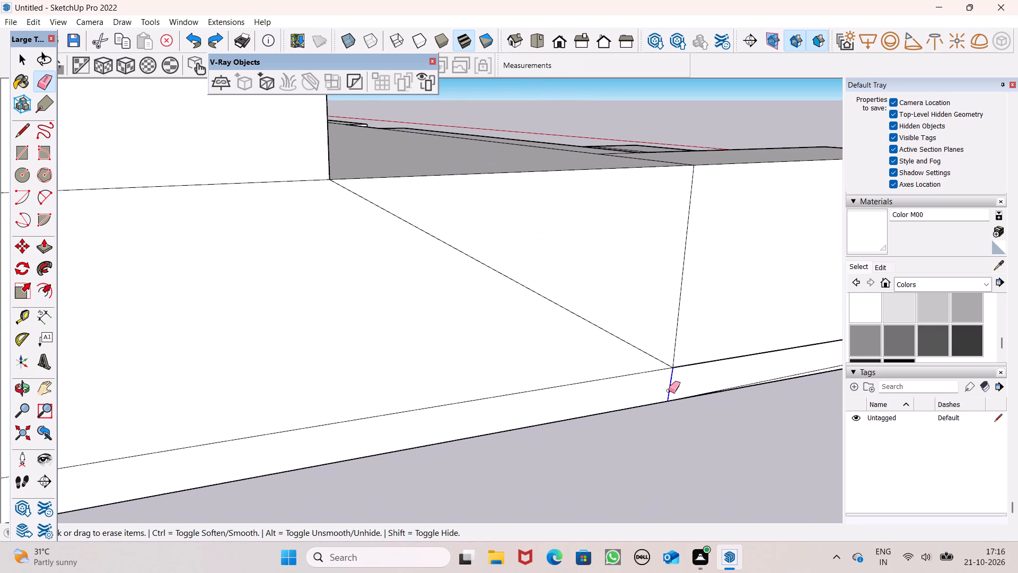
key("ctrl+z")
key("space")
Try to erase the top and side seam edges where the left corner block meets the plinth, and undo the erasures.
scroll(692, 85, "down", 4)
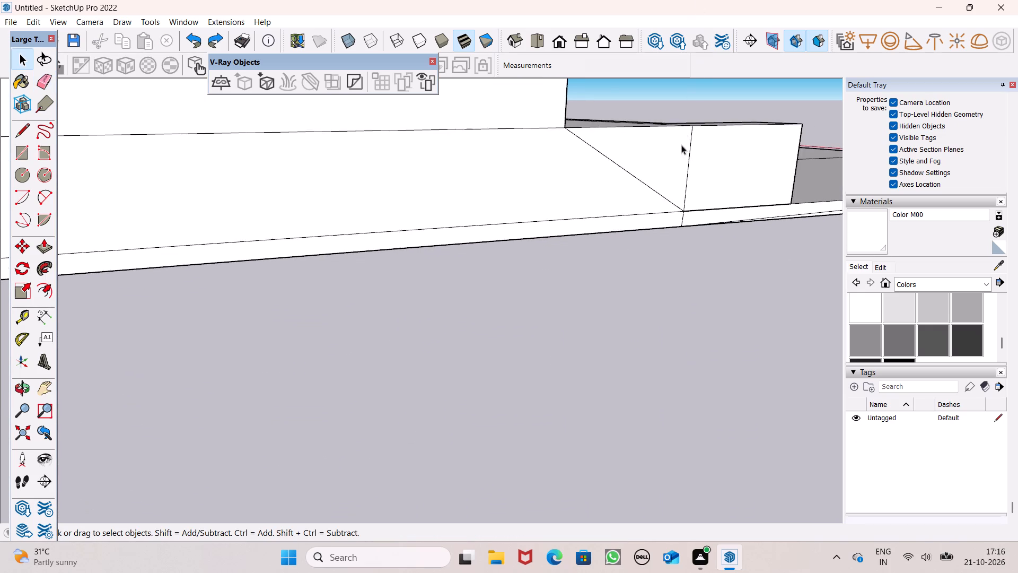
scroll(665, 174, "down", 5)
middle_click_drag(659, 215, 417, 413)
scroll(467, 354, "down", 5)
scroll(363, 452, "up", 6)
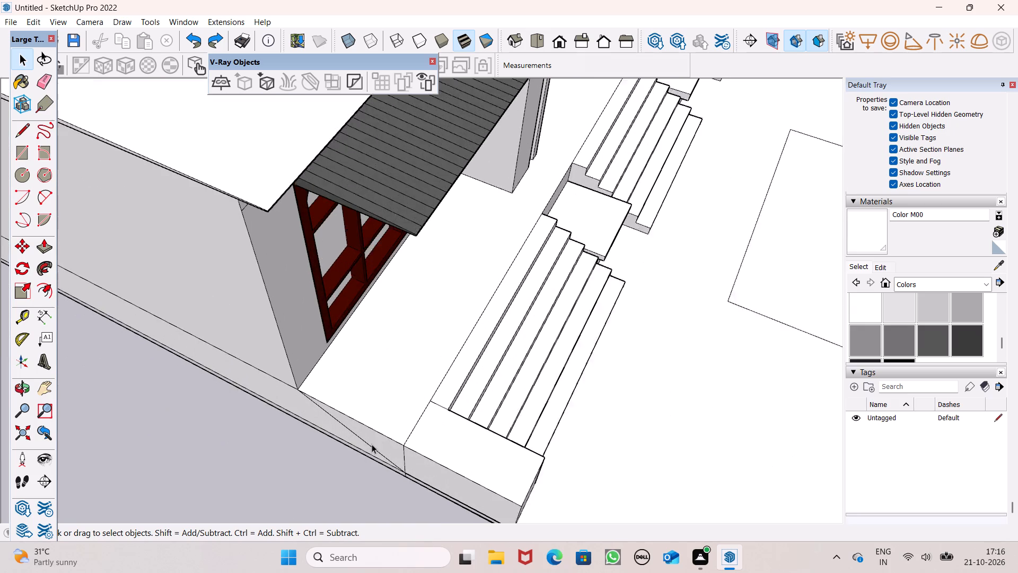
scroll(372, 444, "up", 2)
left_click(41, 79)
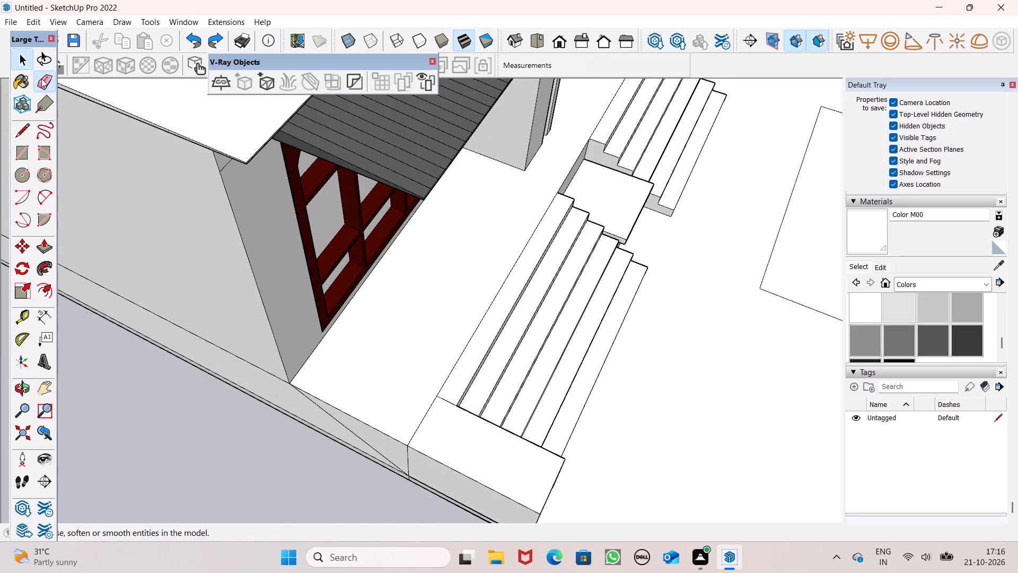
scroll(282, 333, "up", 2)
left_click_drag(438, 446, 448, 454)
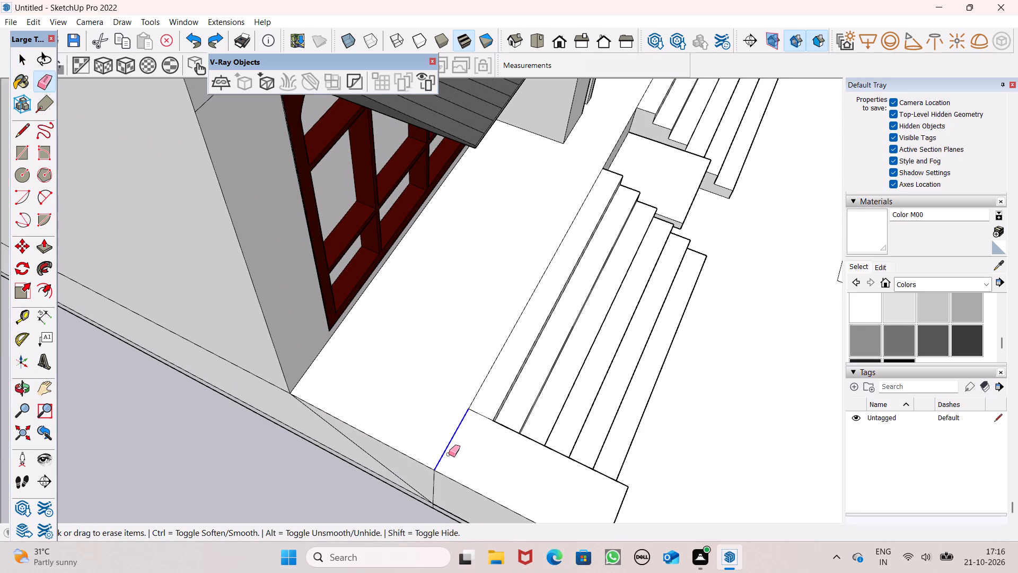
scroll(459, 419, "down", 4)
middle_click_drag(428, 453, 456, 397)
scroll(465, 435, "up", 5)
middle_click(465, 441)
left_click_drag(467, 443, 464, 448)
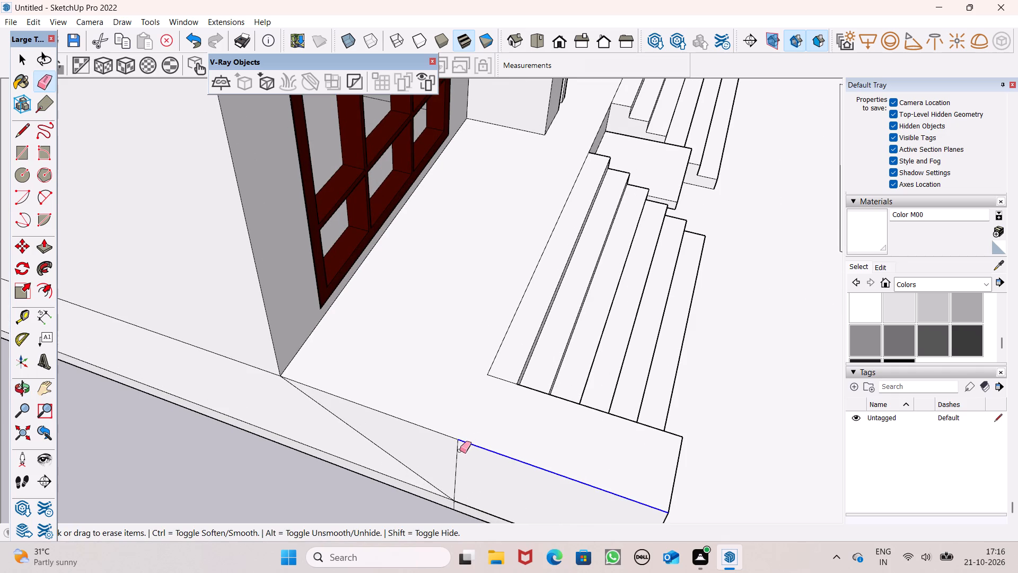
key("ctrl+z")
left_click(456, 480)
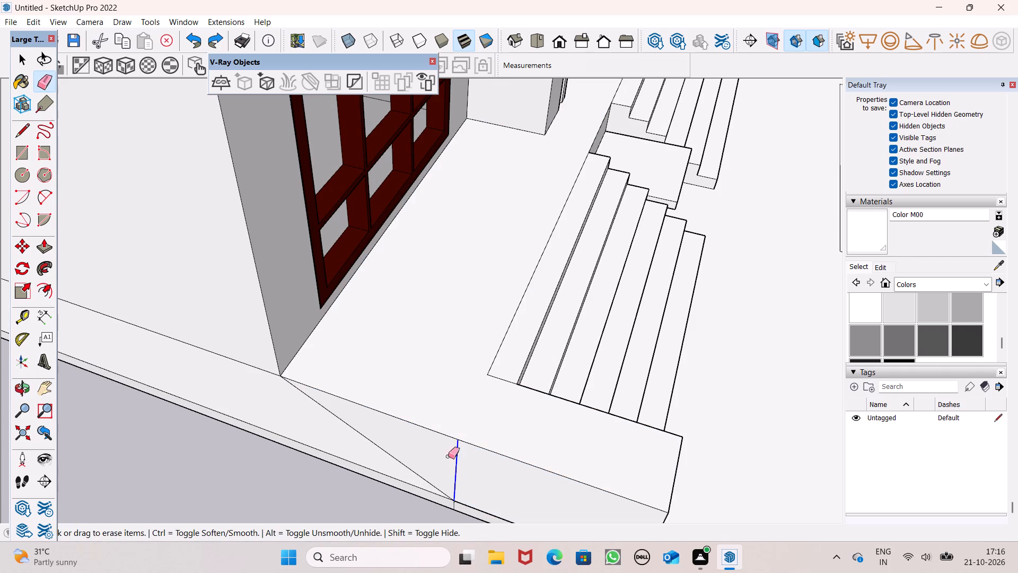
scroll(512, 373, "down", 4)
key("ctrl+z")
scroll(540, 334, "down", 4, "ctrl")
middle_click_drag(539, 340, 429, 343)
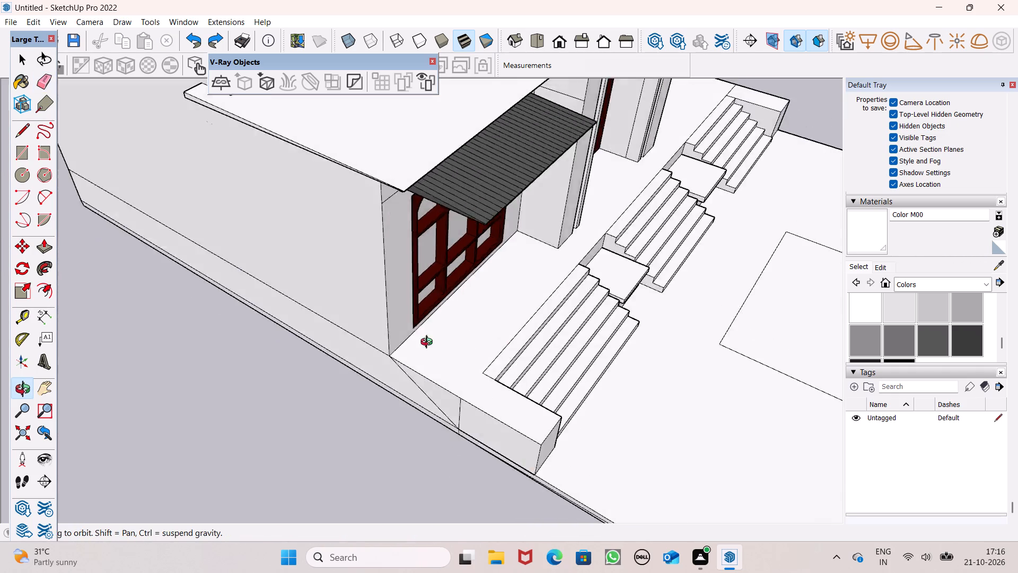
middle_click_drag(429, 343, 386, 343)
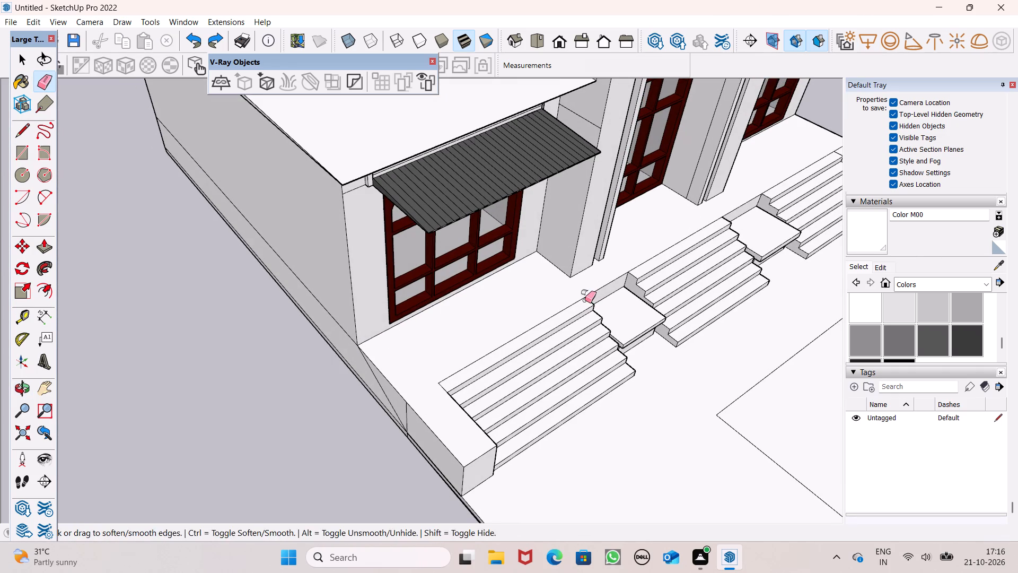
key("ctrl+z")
Examine the whole facade, entrance stairs and forecourt from above, at an angle and from the front.
scroll(492, 314, "down", 4)
key("space")
key("space")
scroll(510, 309, "down", 3)
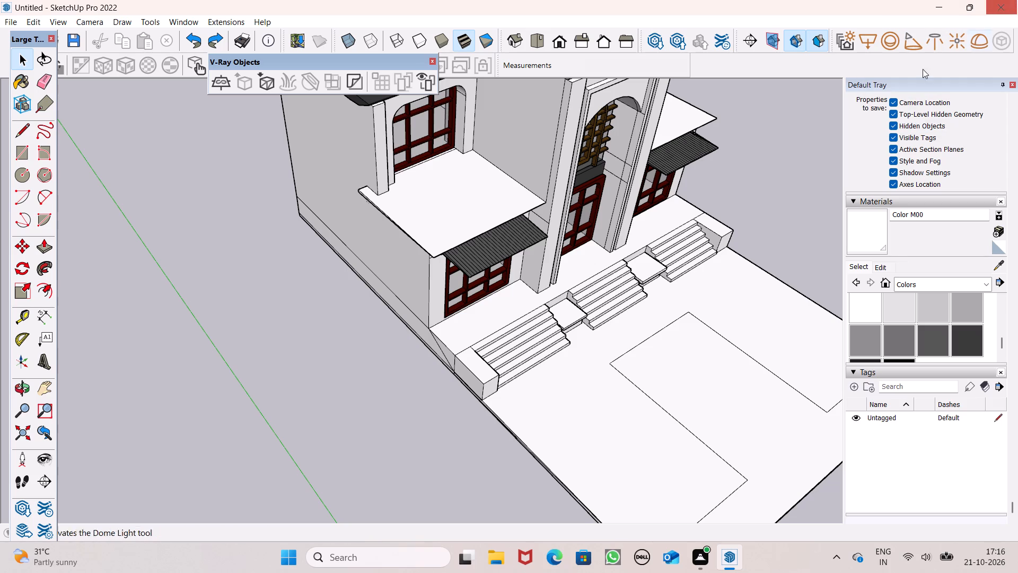
scroll(516, 143, "down", 4)
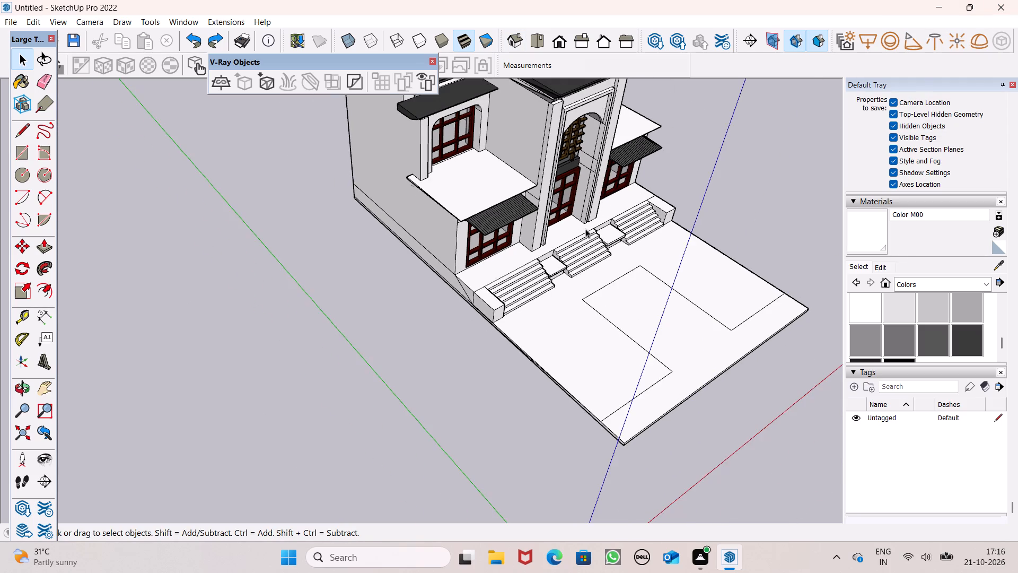
scroll(586, 229, "down", 2)
middle_click_drag(650, 300, 442, 284)
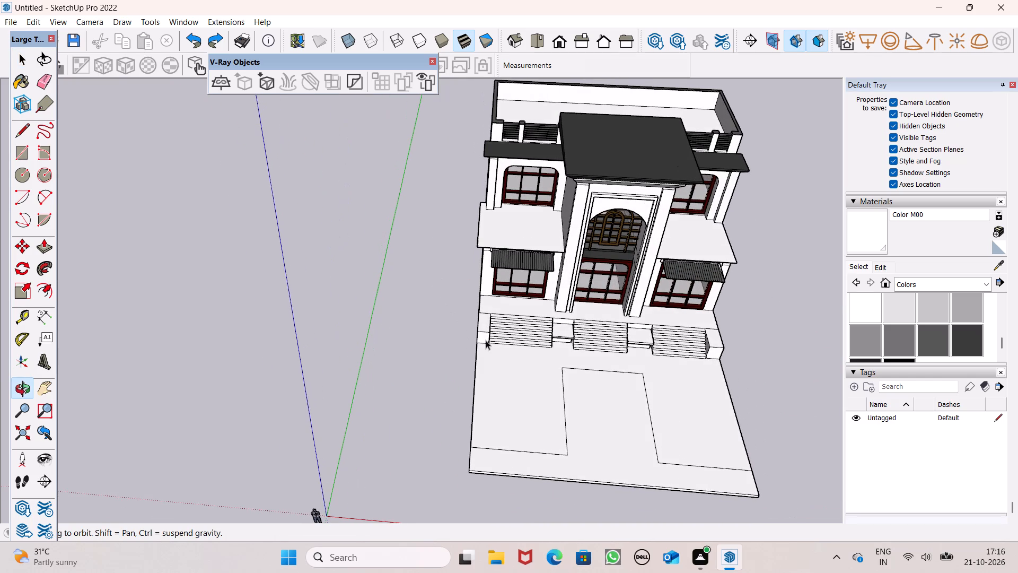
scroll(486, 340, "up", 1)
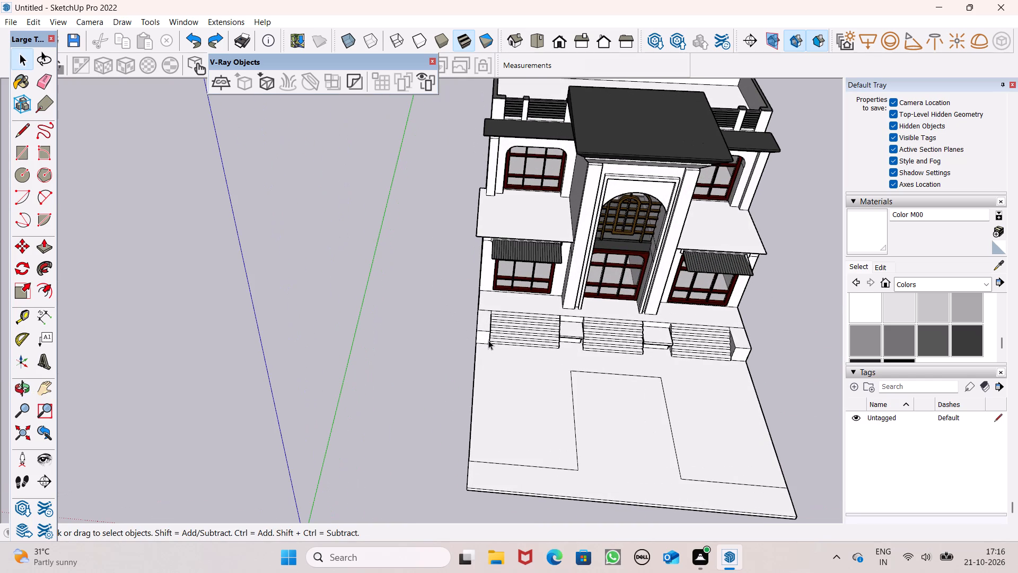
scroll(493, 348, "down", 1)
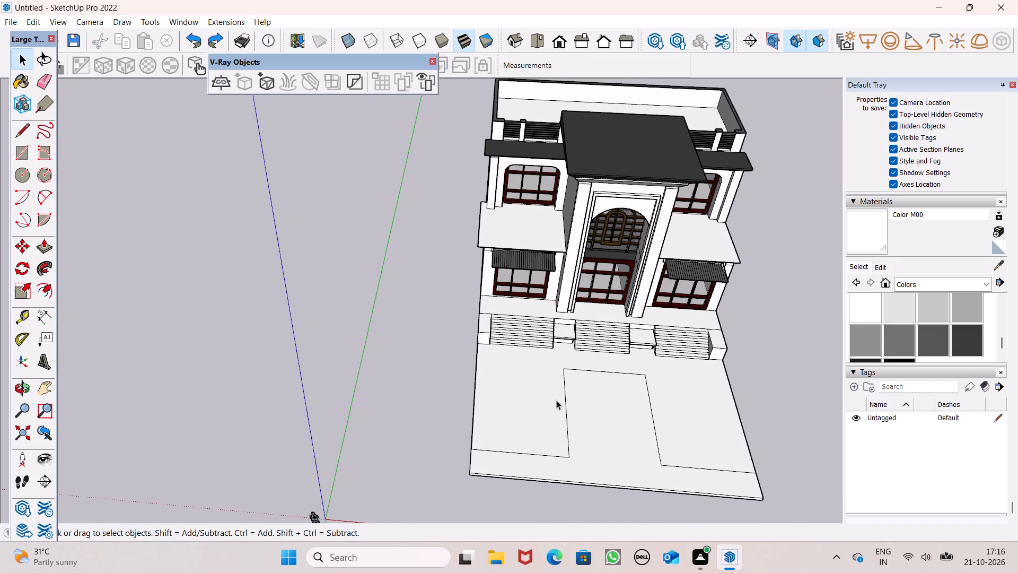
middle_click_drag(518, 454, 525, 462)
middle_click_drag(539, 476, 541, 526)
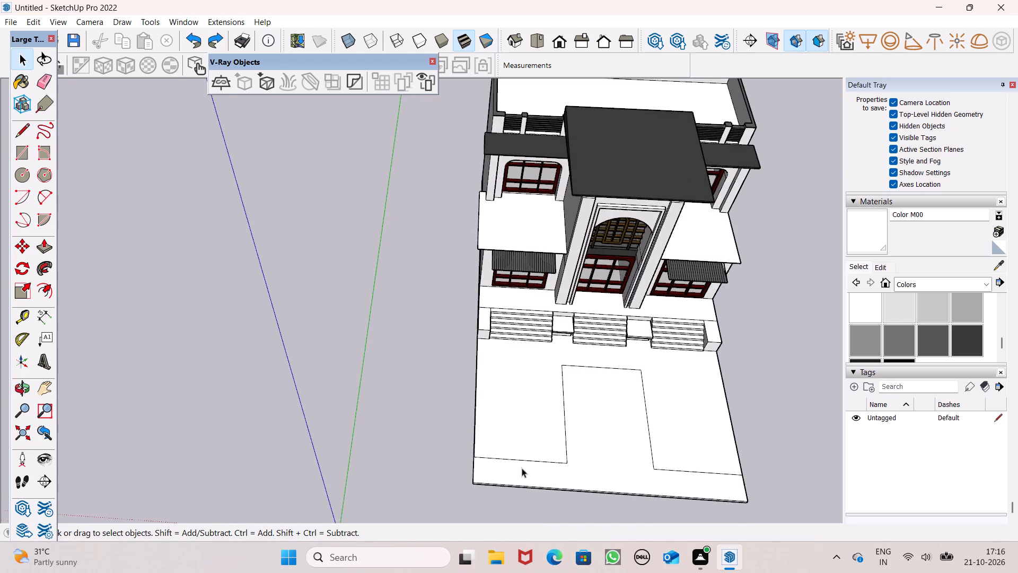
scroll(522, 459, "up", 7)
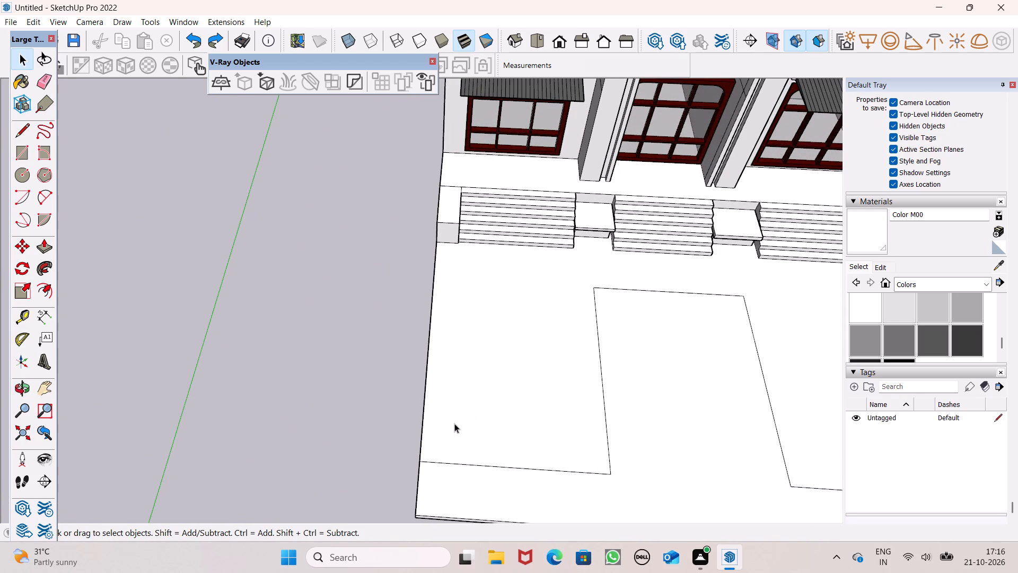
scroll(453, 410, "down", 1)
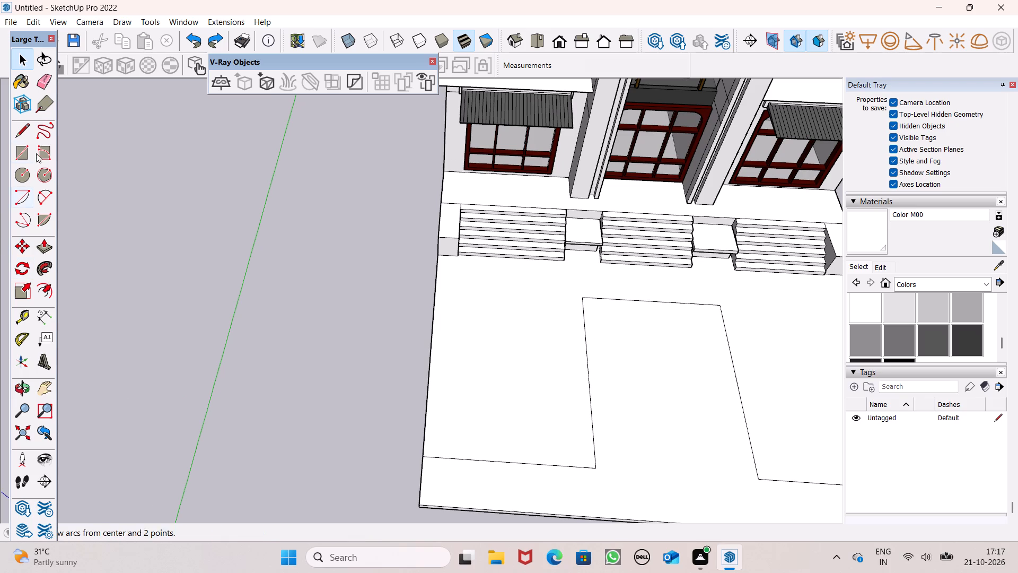
Draw a rectangle about 3' 7" by 4' 4" on the open ground beside the forecourt.
left_click_drag(15, 150, 24, 153)
scroll(460, 181, "down", 4)
scroll(554, 194, "down", 5)
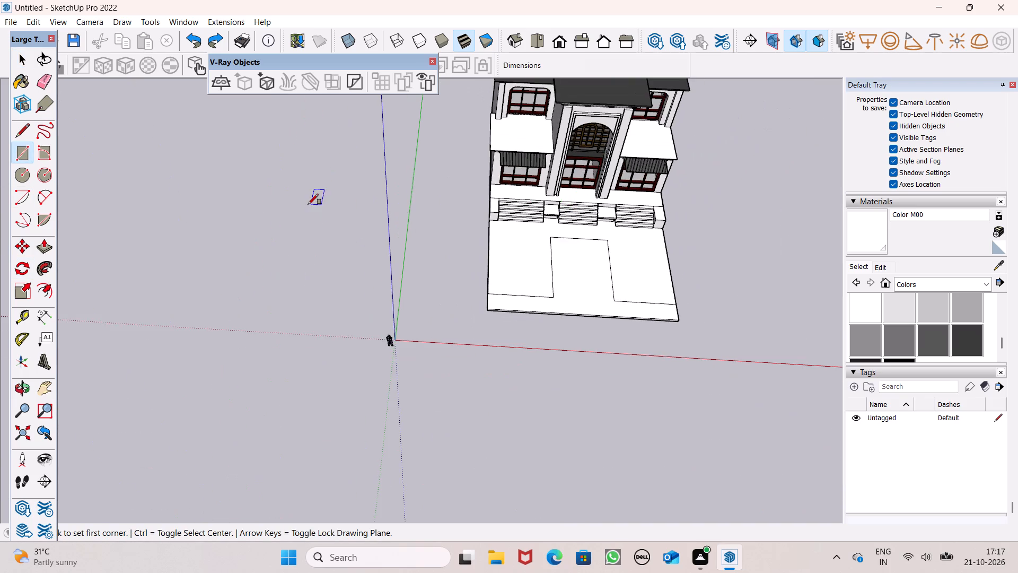
scroll(306, 204, "down", 2)
scroll(422, 242, "up", 11)
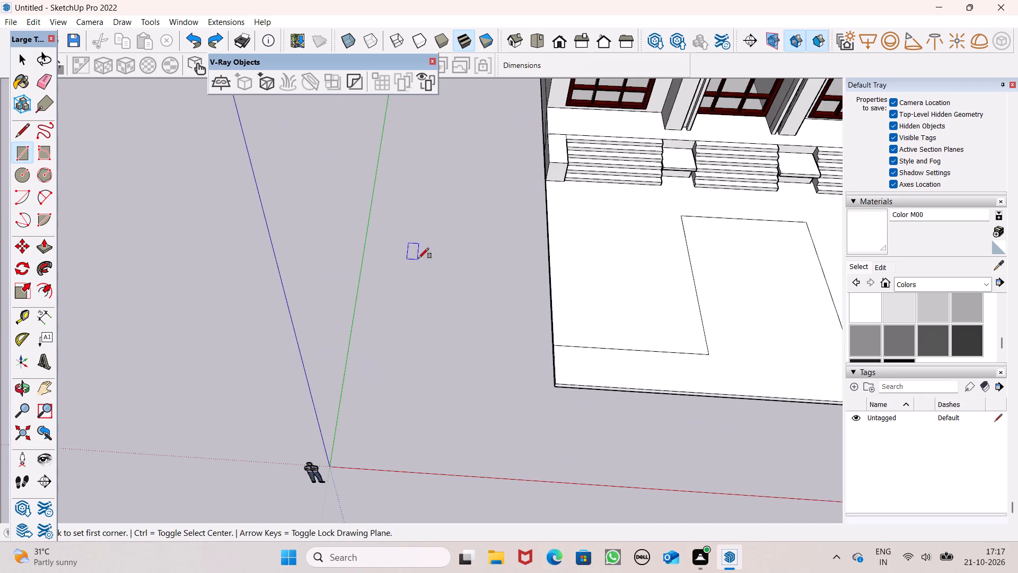
middle_click_drag(492, 282, 493, 252)
scroll(455, 239, "up", 4)
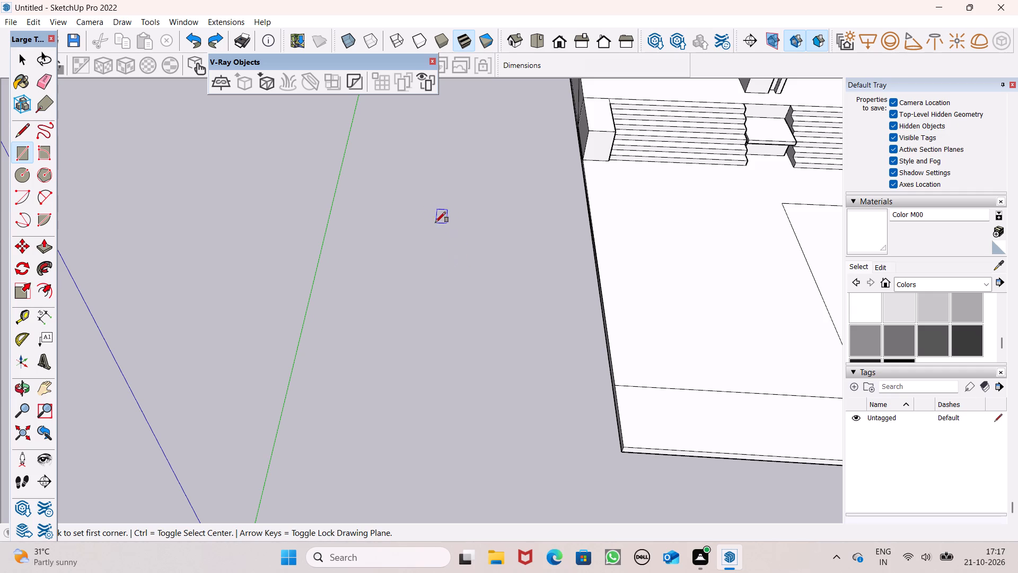
left_click(424, 226)
scroll(453, 261, "up", 5)
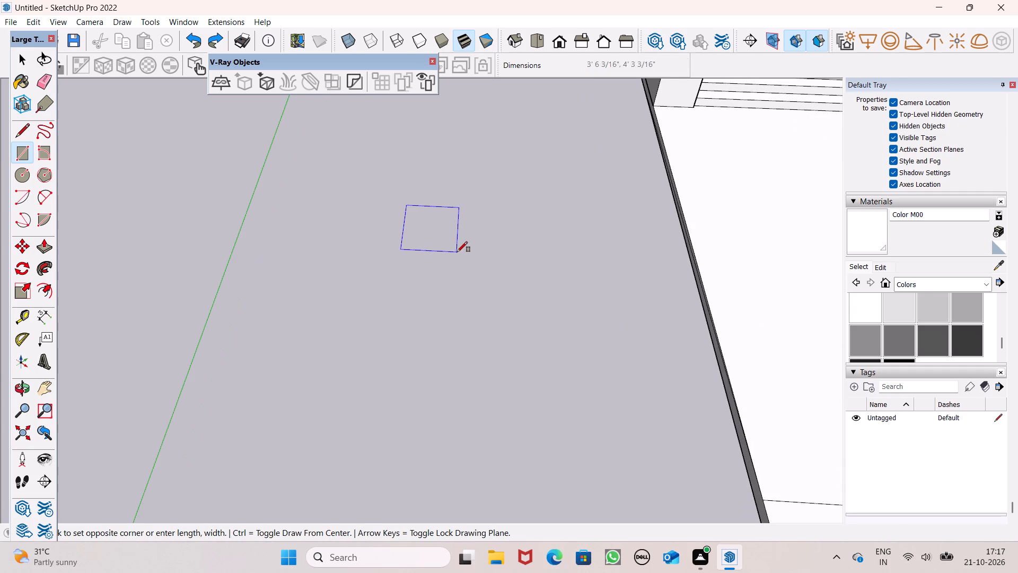
left_click(459, 253)
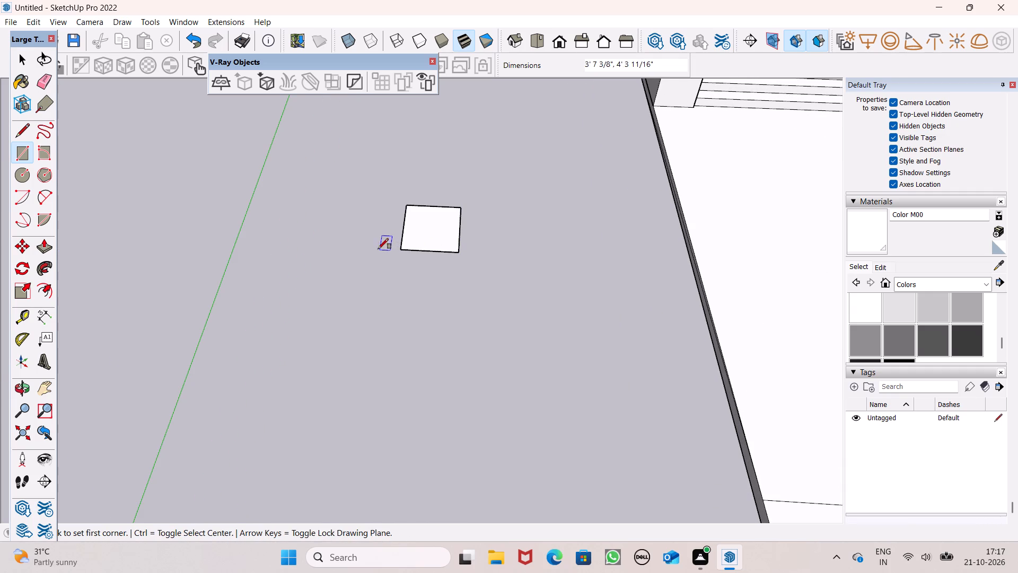
key("space")
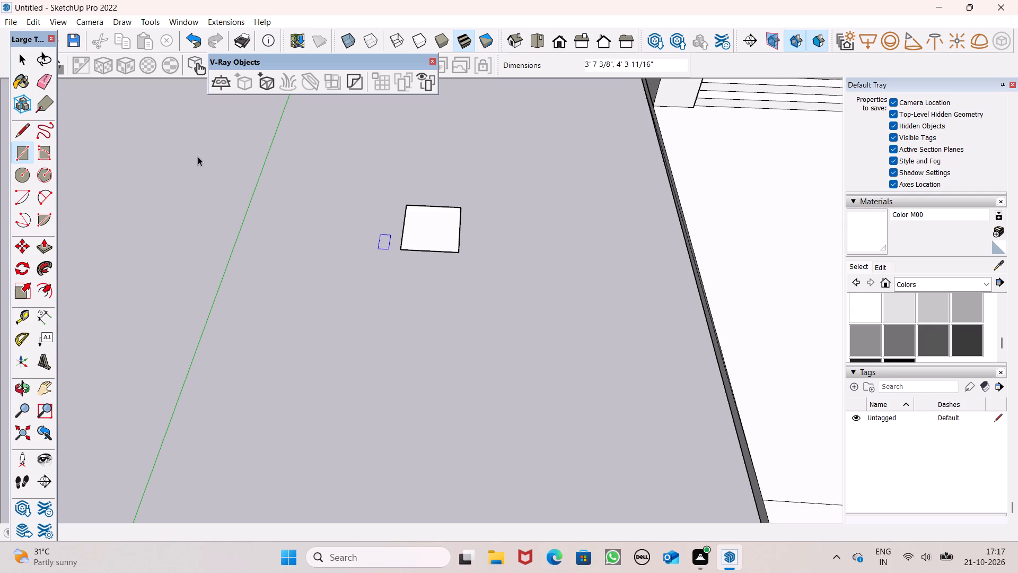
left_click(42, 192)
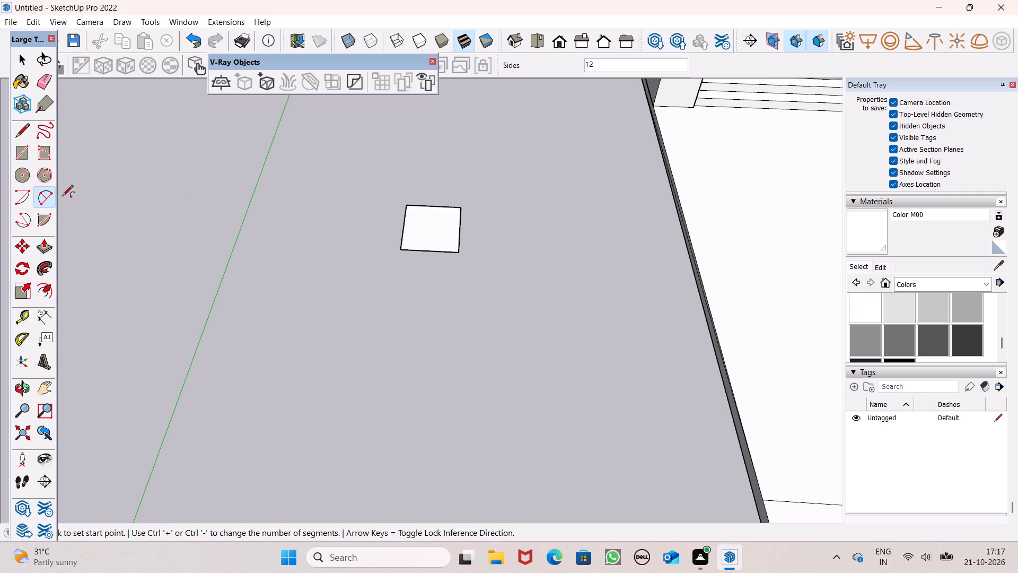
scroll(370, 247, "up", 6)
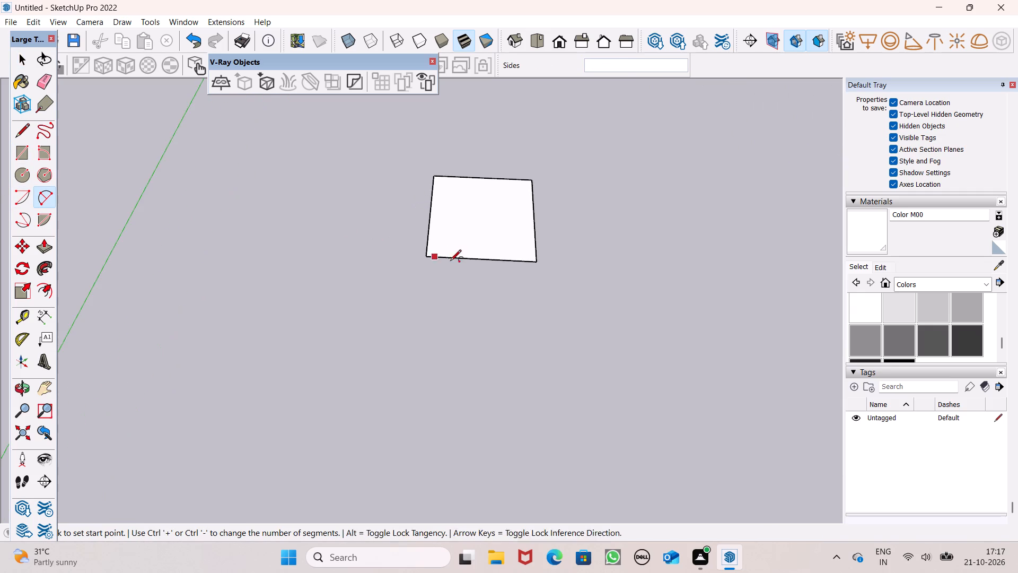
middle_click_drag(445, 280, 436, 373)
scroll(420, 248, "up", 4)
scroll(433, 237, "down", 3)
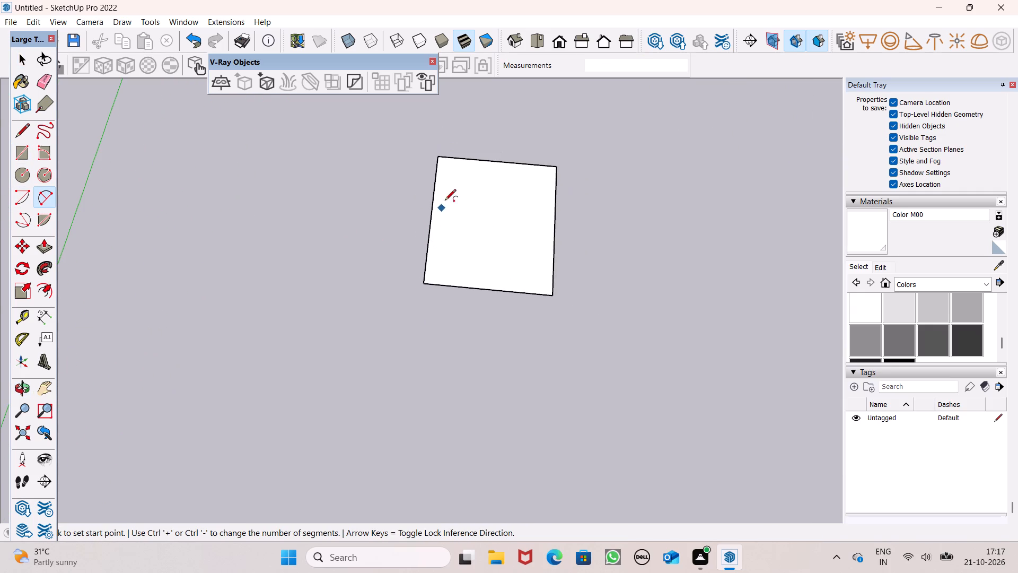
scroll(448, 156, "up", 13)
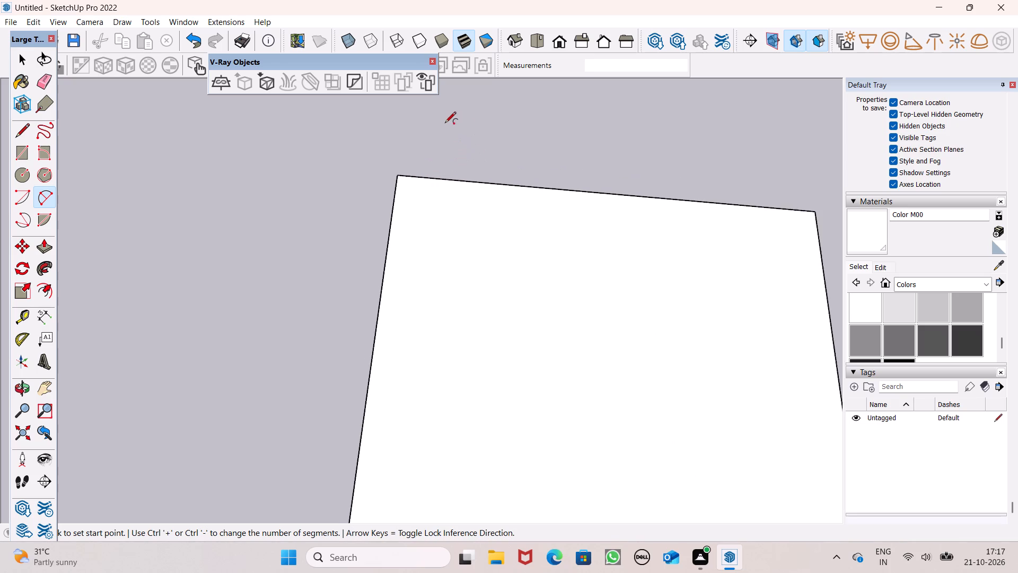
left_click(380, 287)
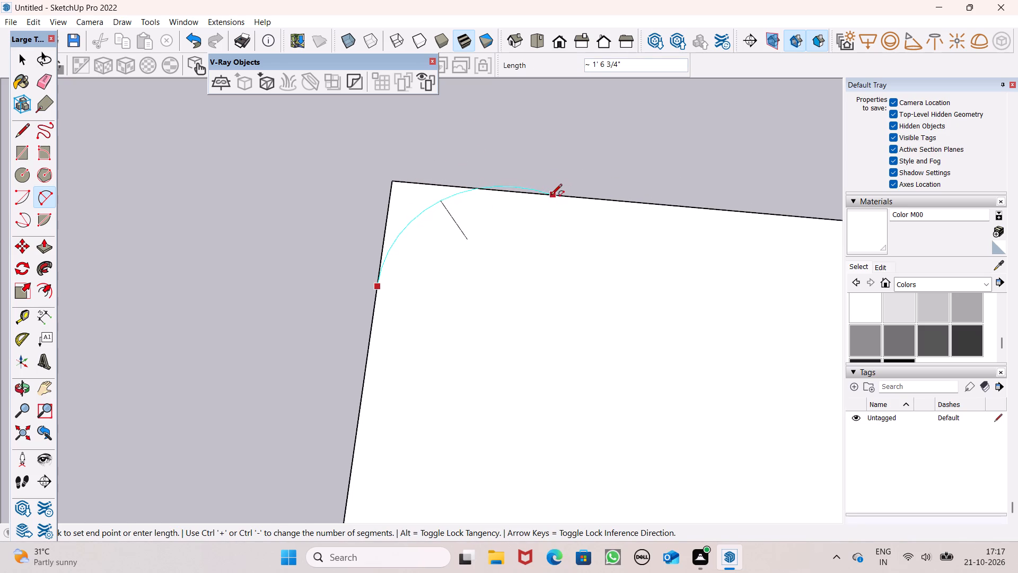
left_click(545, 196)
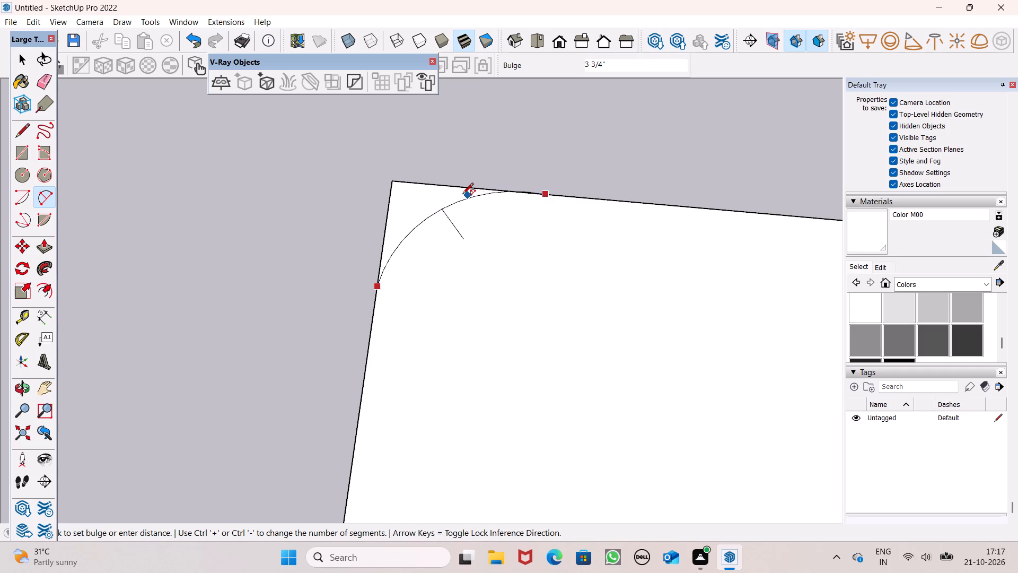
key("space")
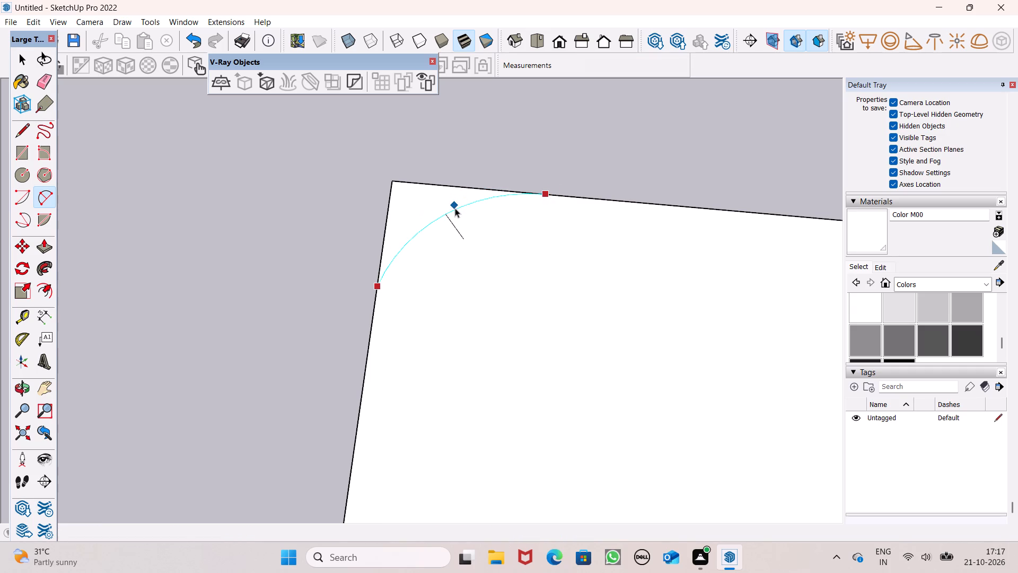
Round the rectangle's rear left corner with a 2 Point Arc about 1' 10" long and bulging about 4".
left_click(39, 198)
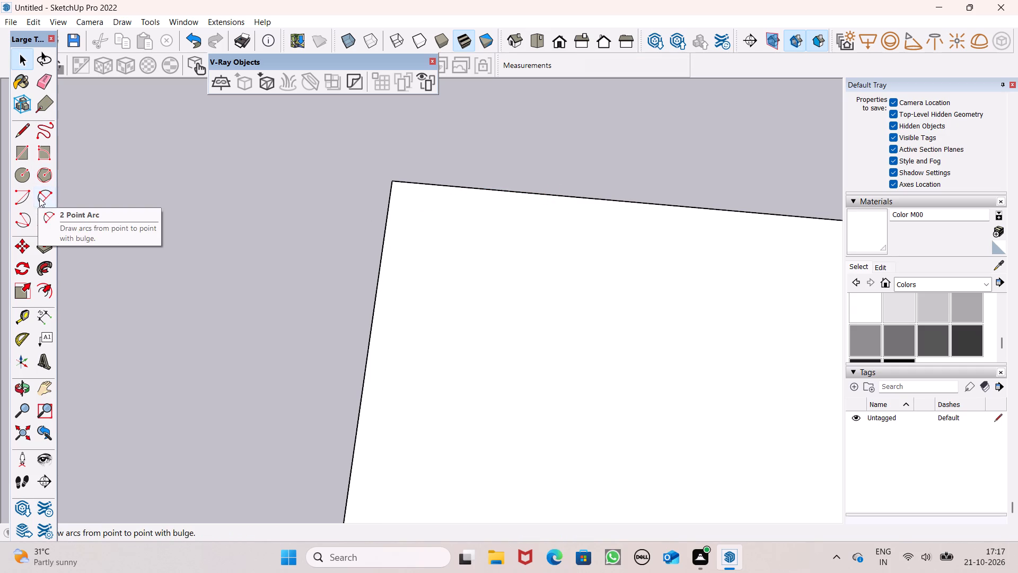
left_click_drag(373, 324, 391, 314)
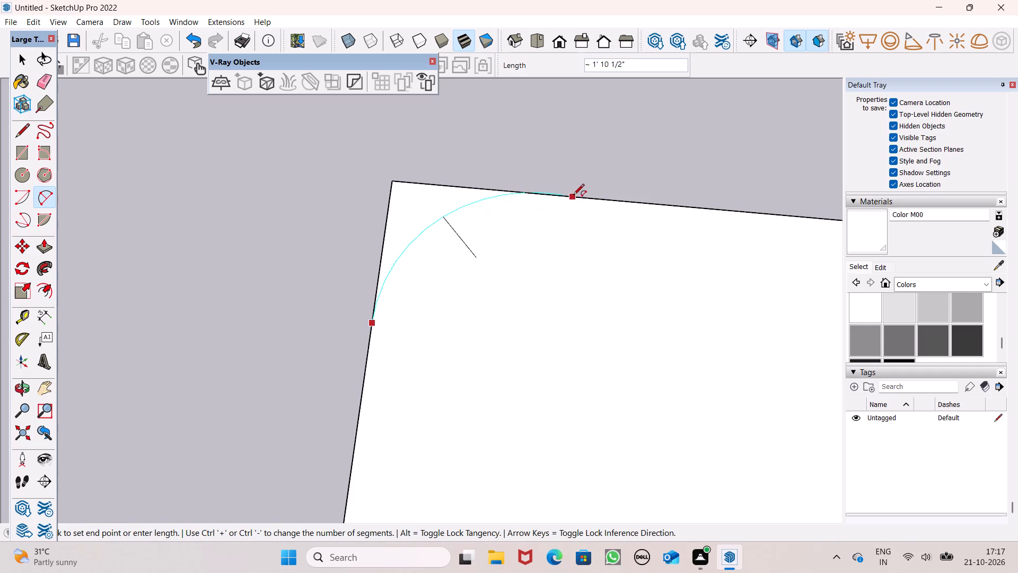
left_click(567, 199)
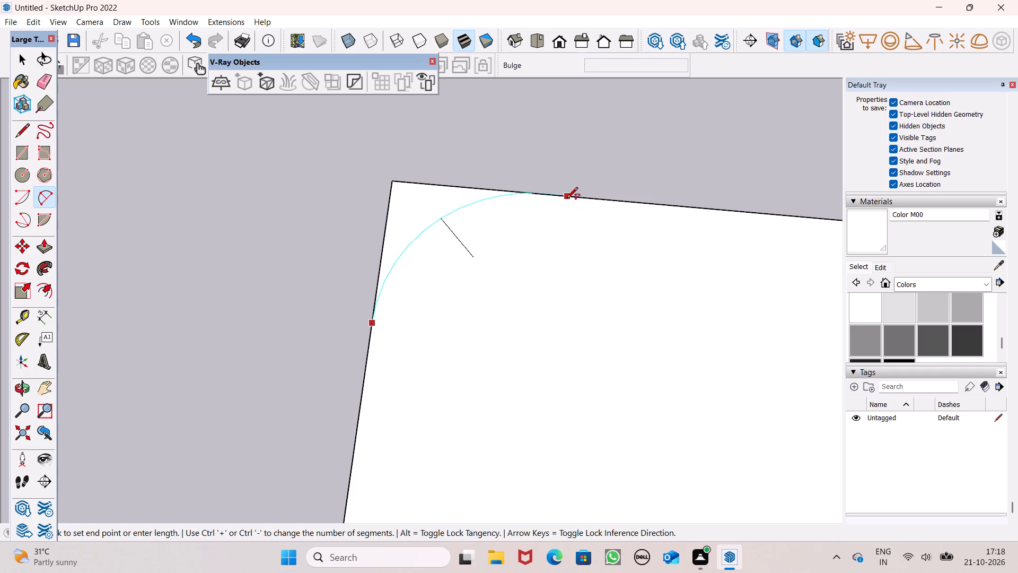
left_click(459, 217)
scroll(339, 189, "down", 6)
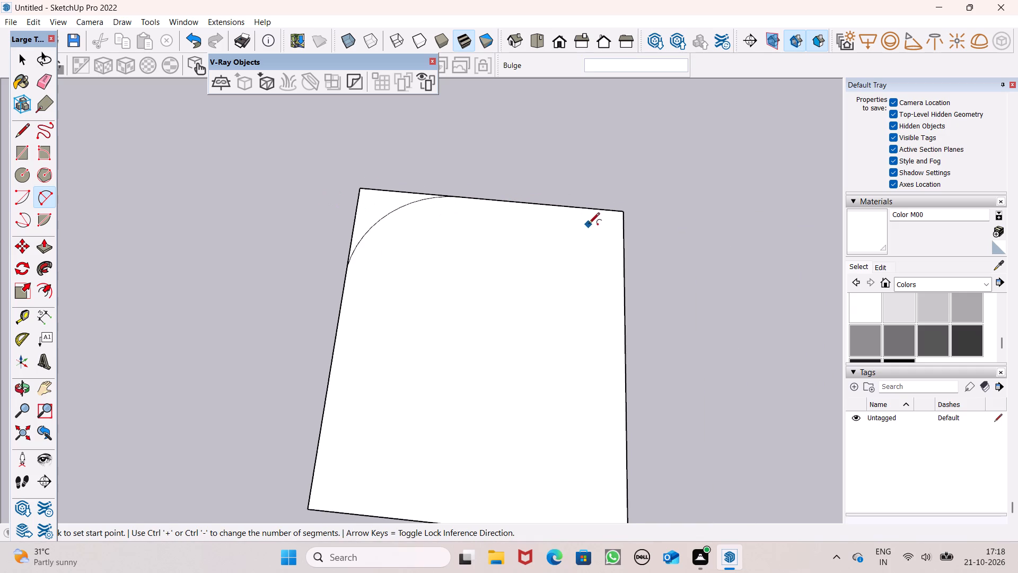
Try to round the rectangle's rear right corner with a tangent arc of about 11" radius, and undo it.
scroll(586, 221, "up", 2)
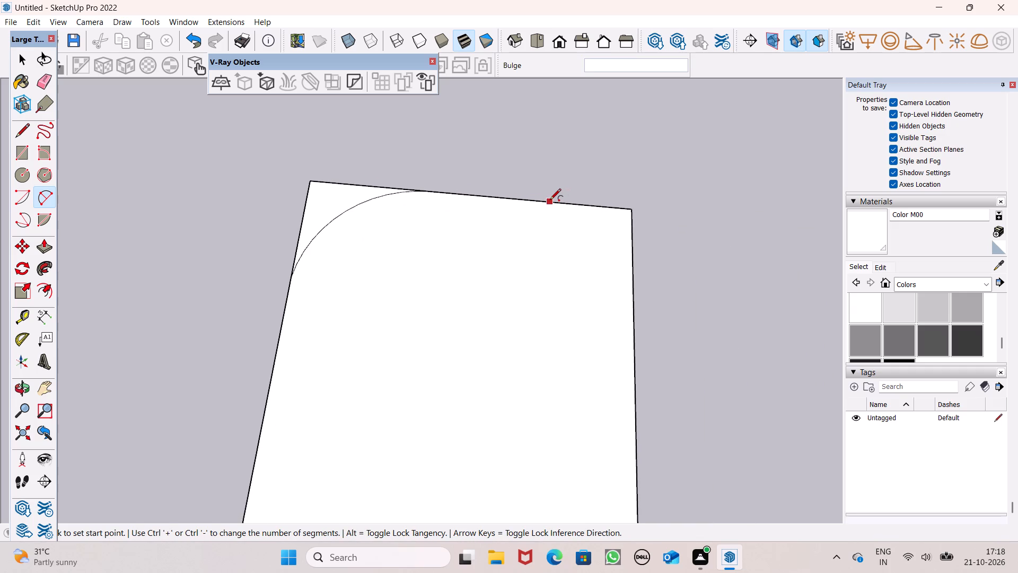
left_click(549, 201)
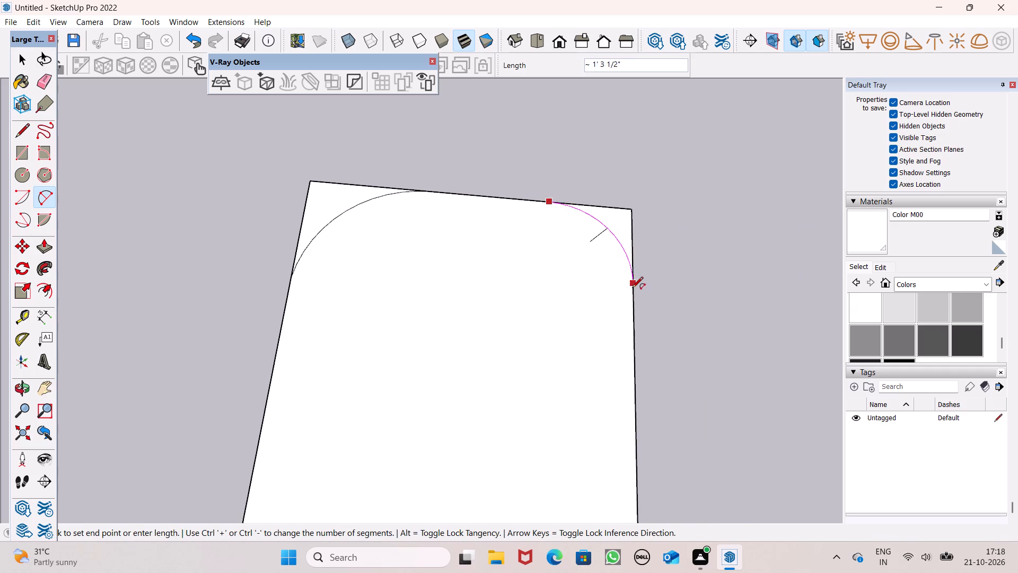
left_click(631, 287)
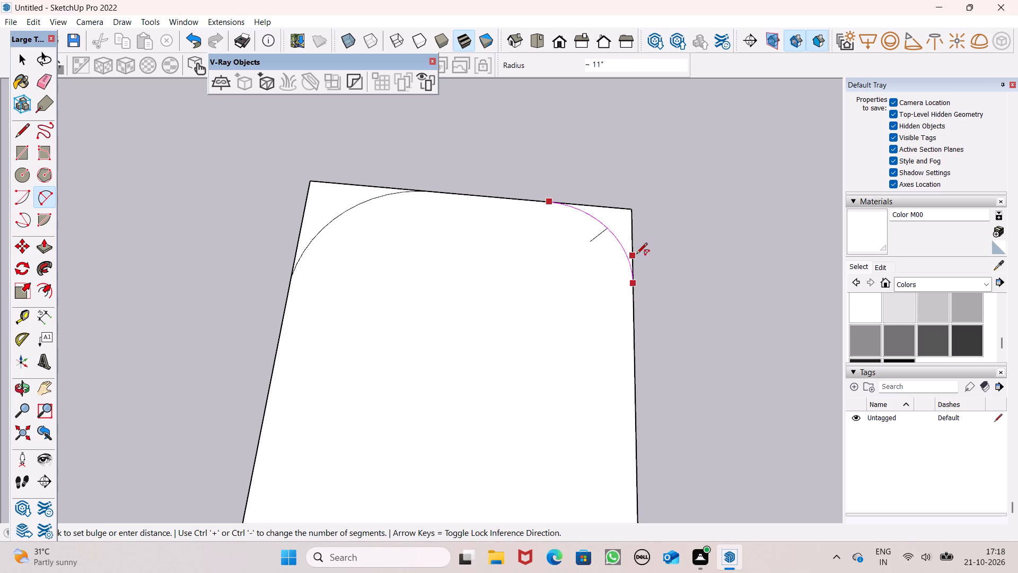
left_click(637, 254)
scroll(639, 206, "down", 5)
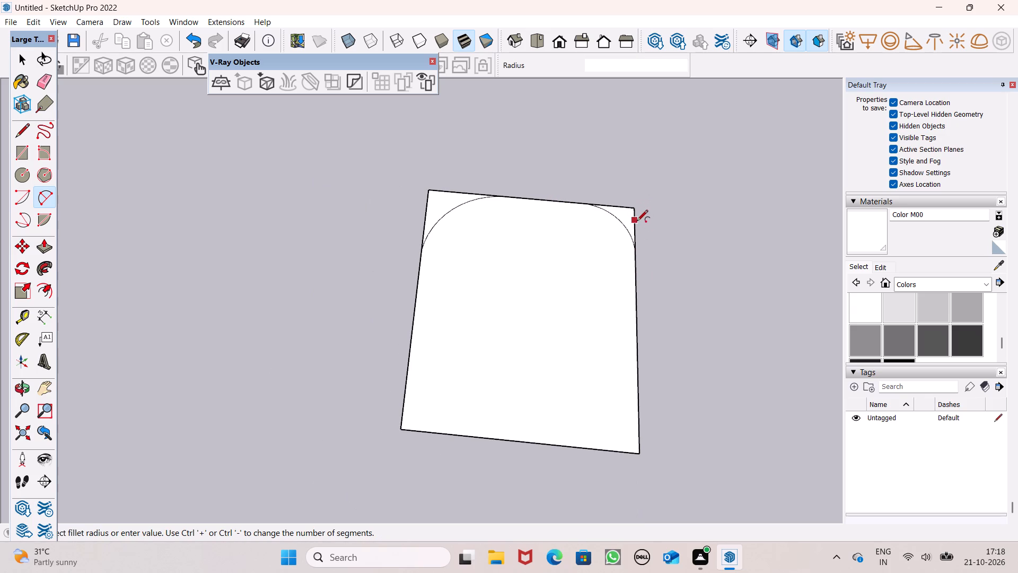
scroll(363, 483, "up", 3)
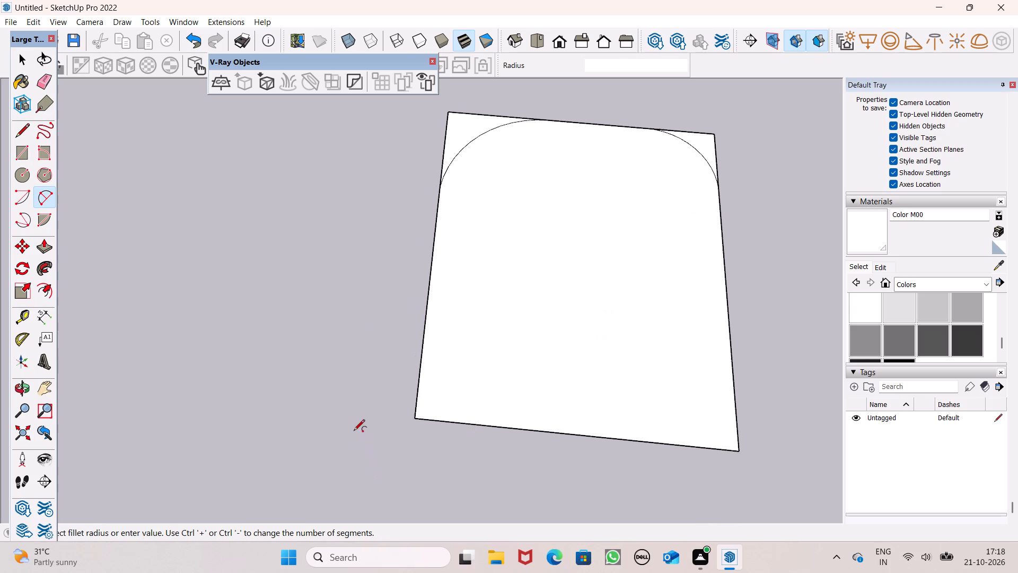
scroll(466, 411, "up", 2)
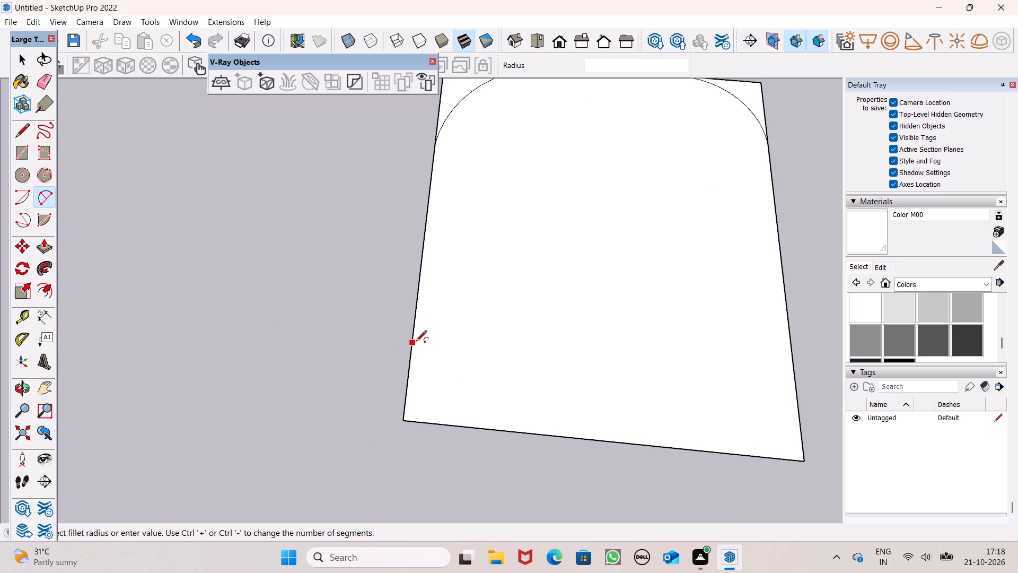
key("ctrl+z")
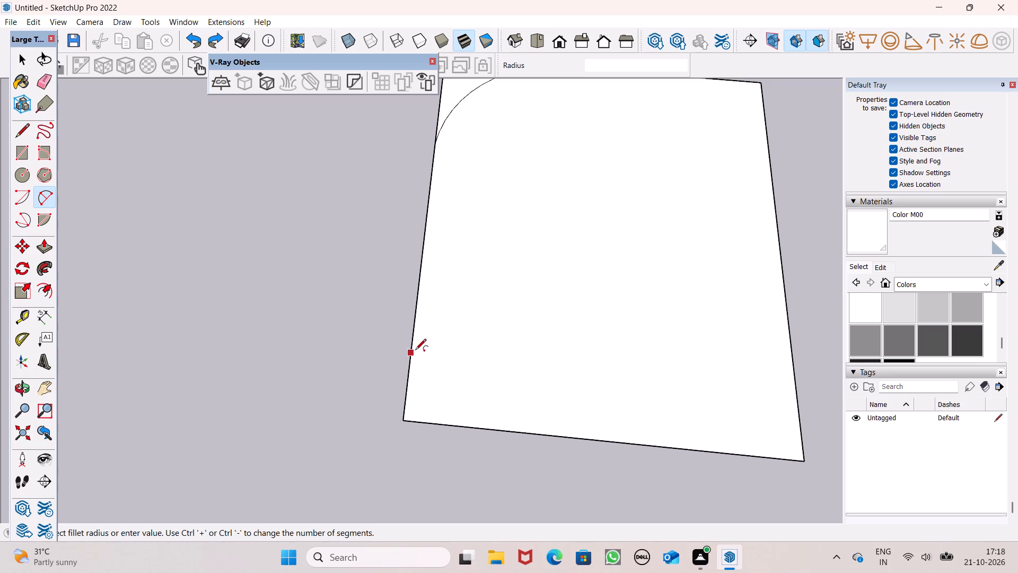
Round the rectangle's front left corner with a tangent arc of about 11" radius.
left_click(413, 329)
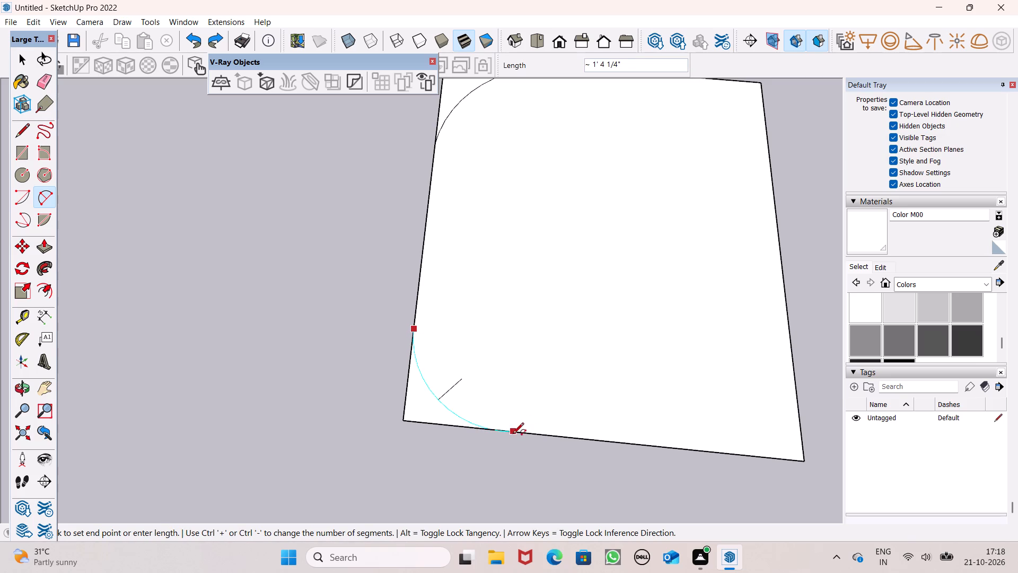
left_click(507, 432)
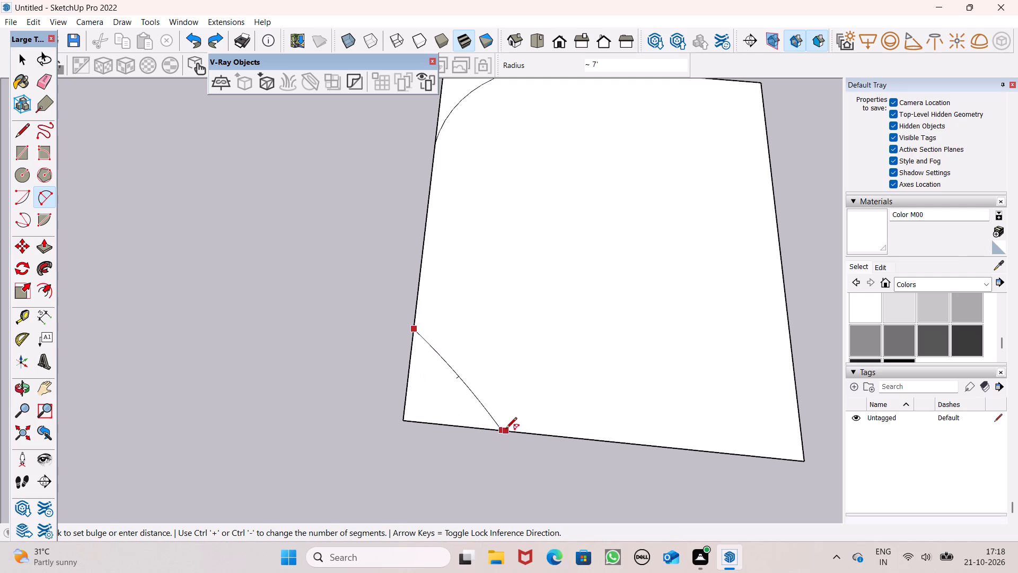
left_click(469, 435)
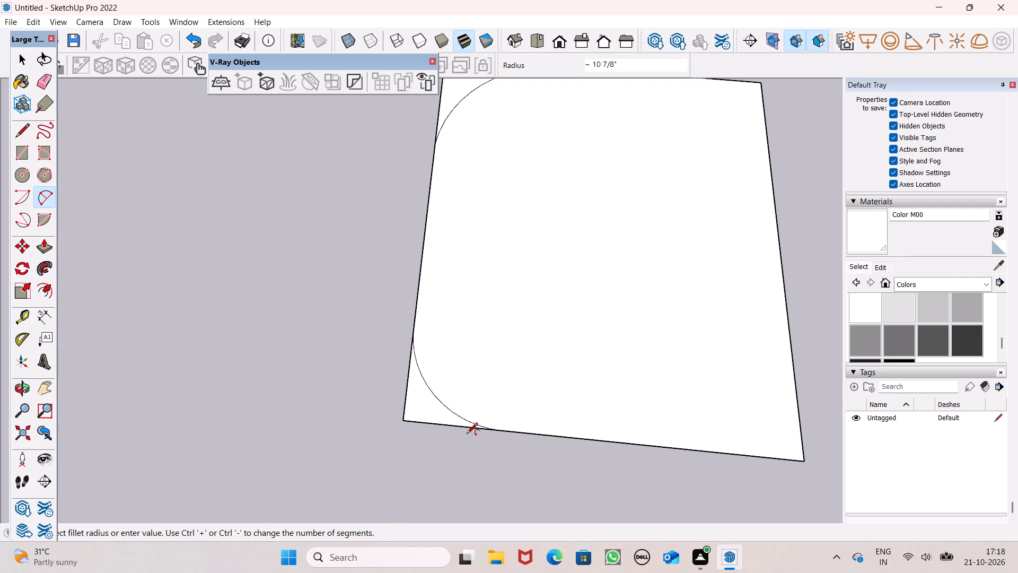
Round the rectangle's front right corner with a 2 Point Arc about 1' 3" long and bulging about 3".
scroll(394, 419, "down", 3)
scroll(685, 468, "up", 2)
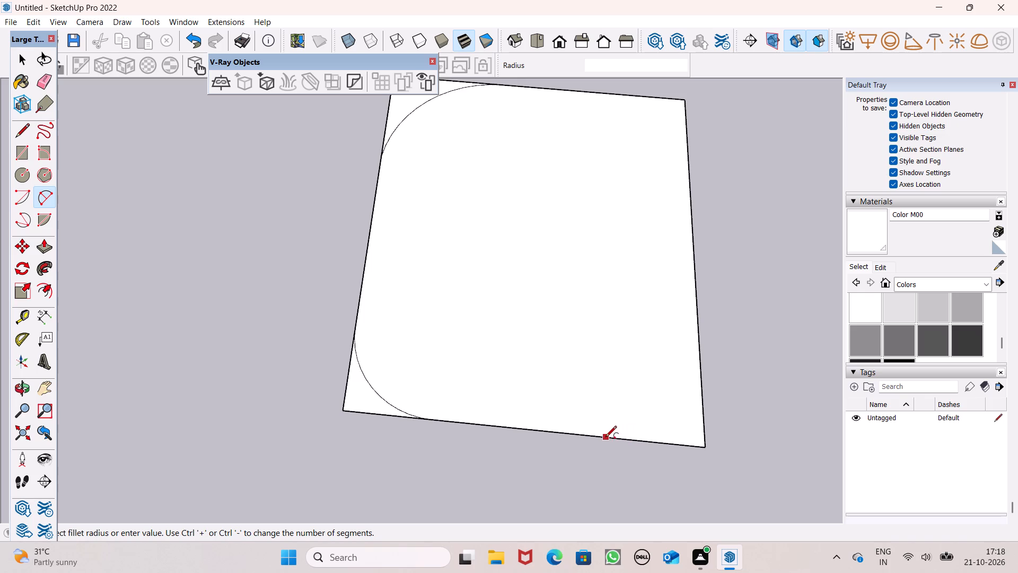
left_click(607, 436)
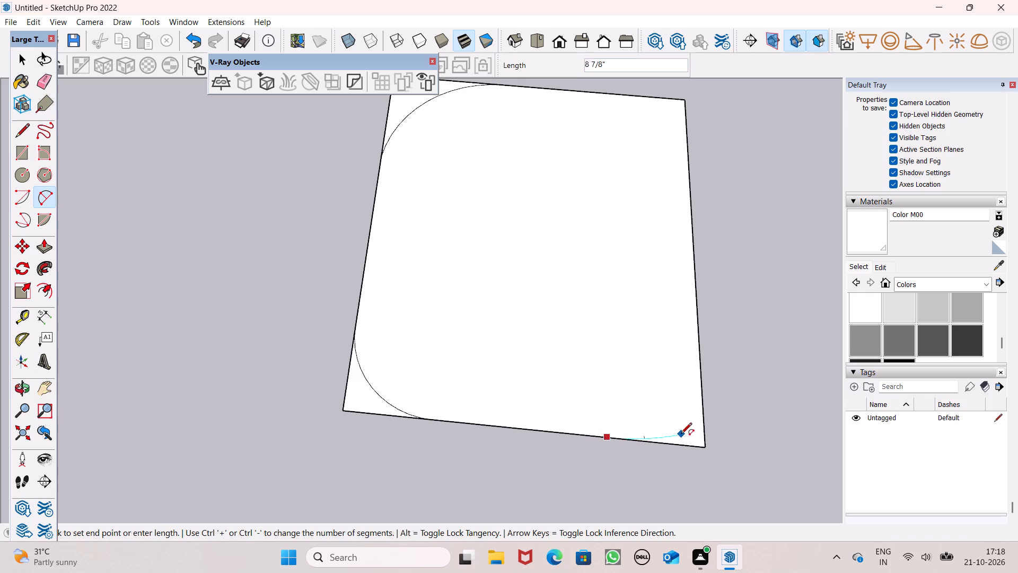
left_click(700, 374)
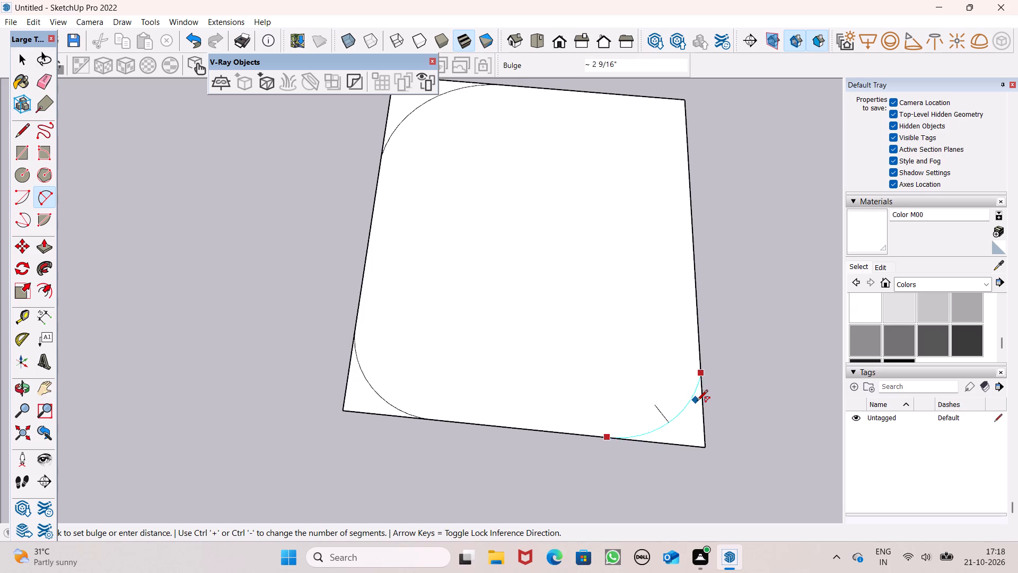
scroll(699, 413, "up", 6)
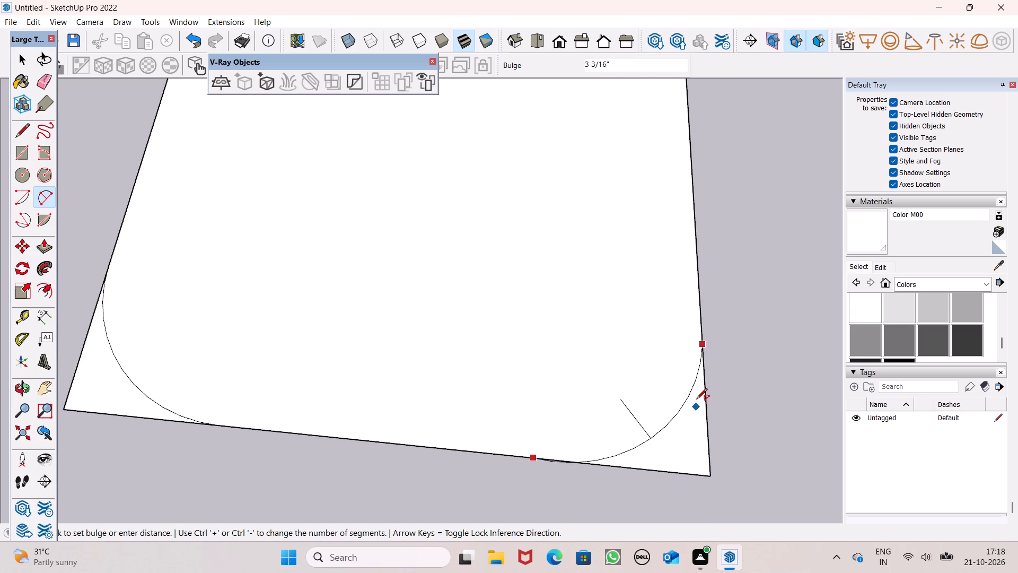
left_click(696, 392)
Round the rectangle's remaining rear right corner with a 2 Point Arc bulging about 3 5/16".
scroll(618, 435, "down", 5)
scroll(721, 385, "down", 6)
scroll(739, 222, "down", 5)
middle_click_drag(761, 348, 516, 306)
scroll(516, 306, "up", 1)
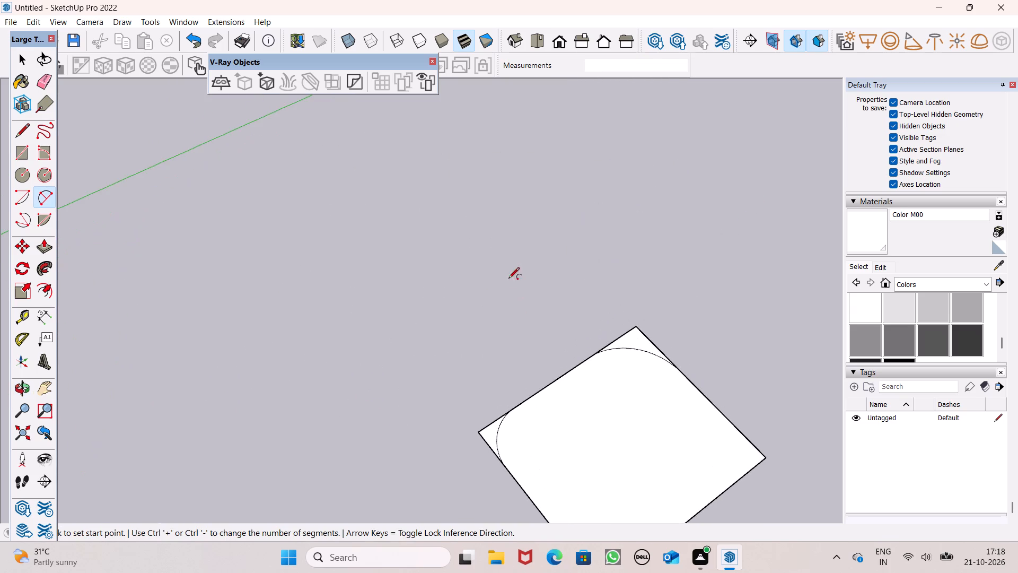
scroll(514, 269, "down", 6)
middle_click_drag(601, 384, 419, 325)
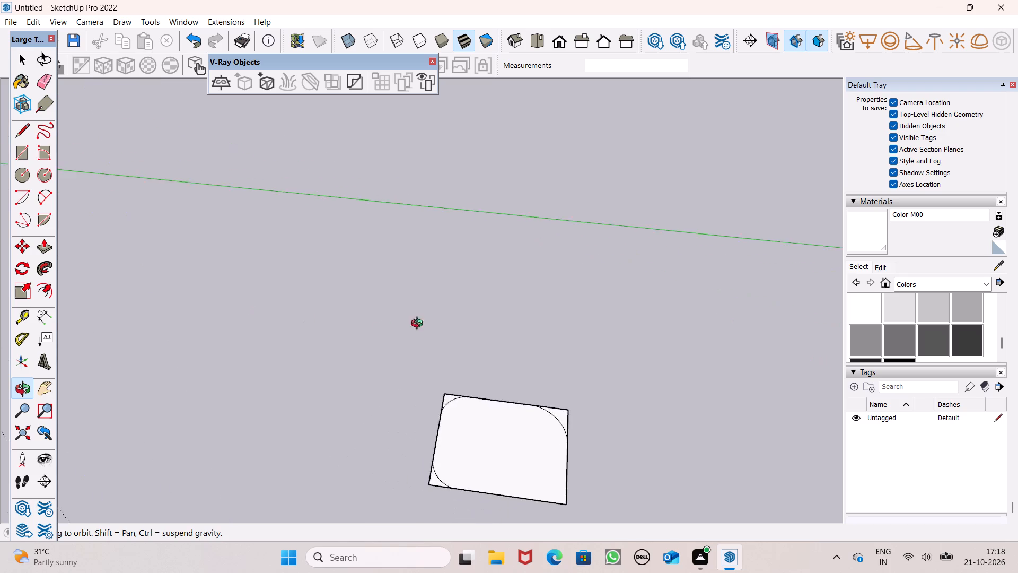
middle_click_drag(419, 325, 571, 441)
scroll(589, 421, "up", 6)
middle_click_drag(624, 427, 634, 442)
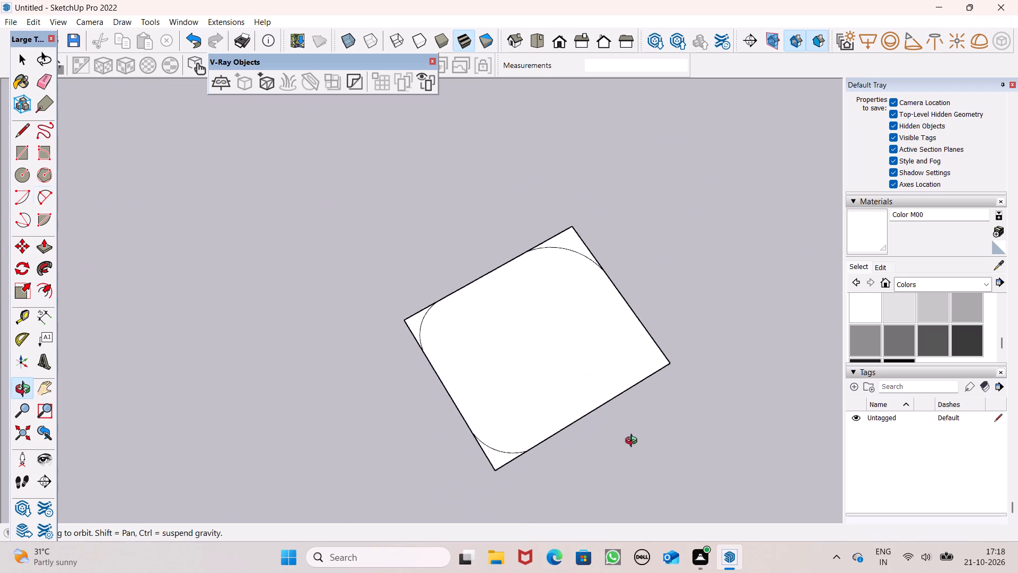
middle_click_drag(634, 442, 794, 364)
scroll(760, 402, "up", 1)
scroll(609, 375, "up", 1)
middle_click_drag(609, 375, 771, 338)
scroll(657, 254, "up", 7)
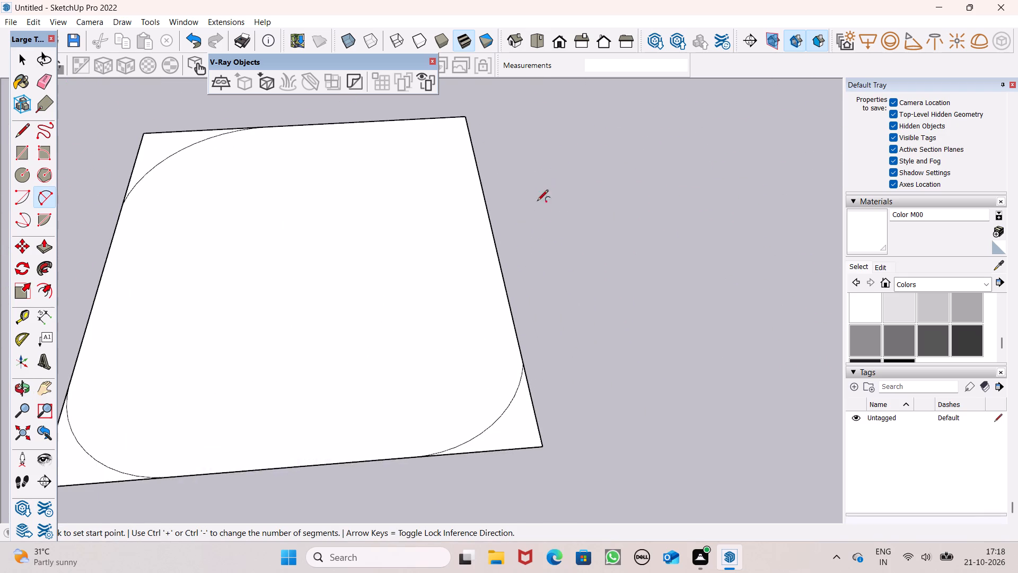
middle_click_drag(537, 255, 558, 331)
scroll(550, 307, "down", 7)
scroll(474, 198, "up", 6)
scroll(440, 154, "up", 1)
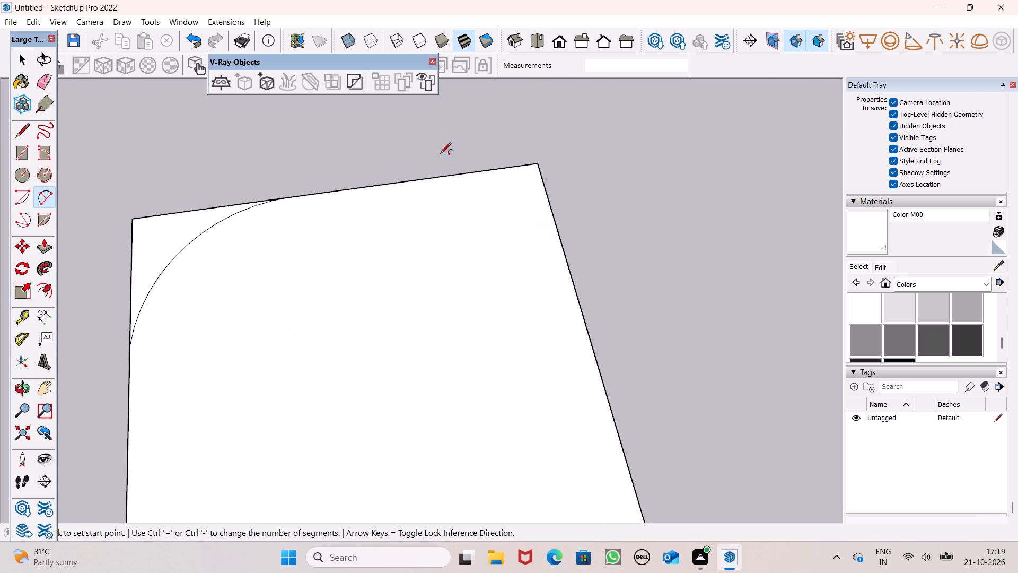
scroll(440, 154, "up", 1)
left_click_drag(410, 183, 415, 183)
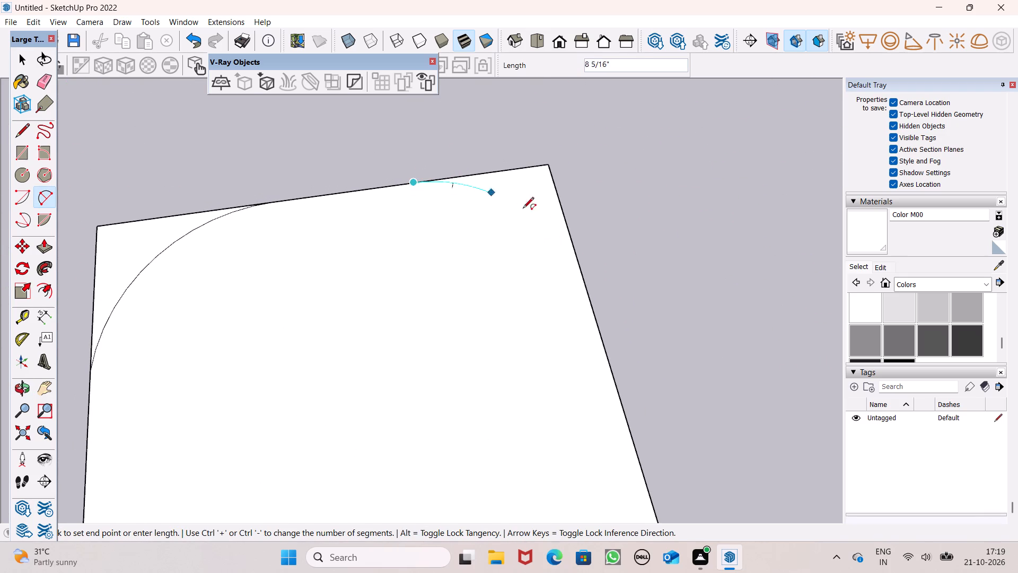
left_click(578, 268)
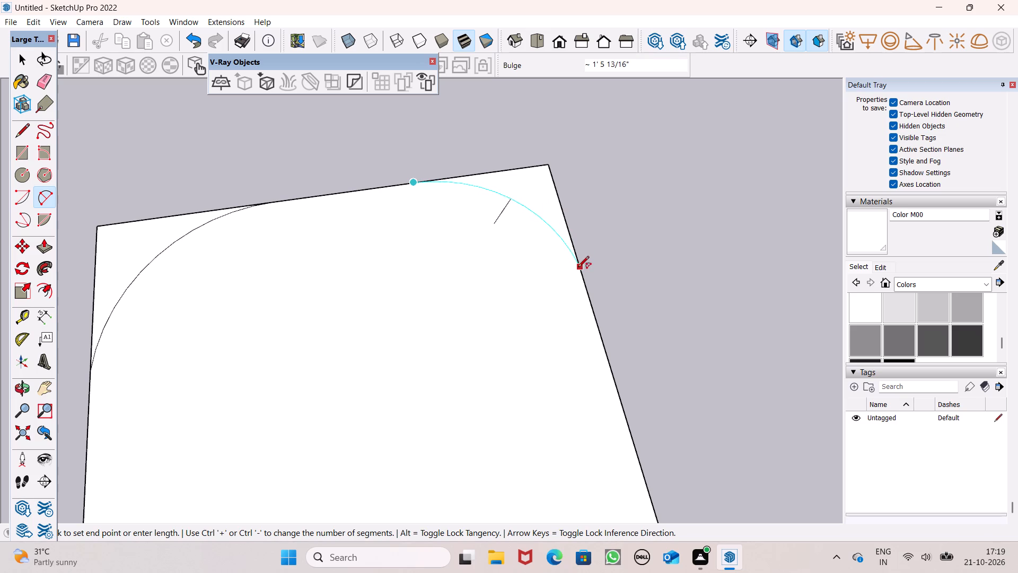
left_click(565, 223)
Erase the leftover straight edges outside the arcs at all four corners of the rectangle.
scroll(603, 199, "down", 6)
scroll(650, 215, "down", 4)
middle_click_drag(654, 236, 581, 275)
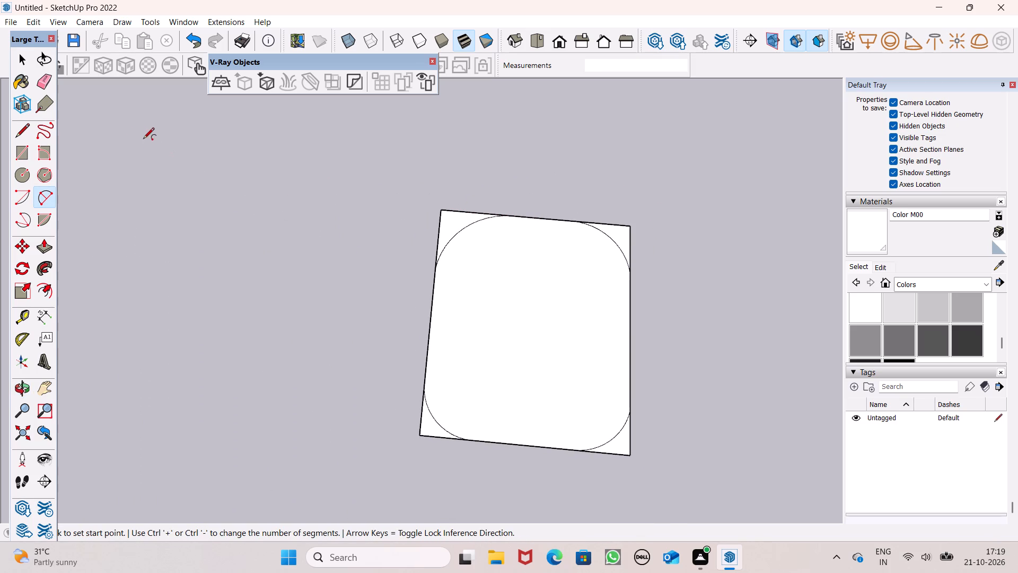
left_click(51, 82)
left_click_drag(449, 208, 448, 217)
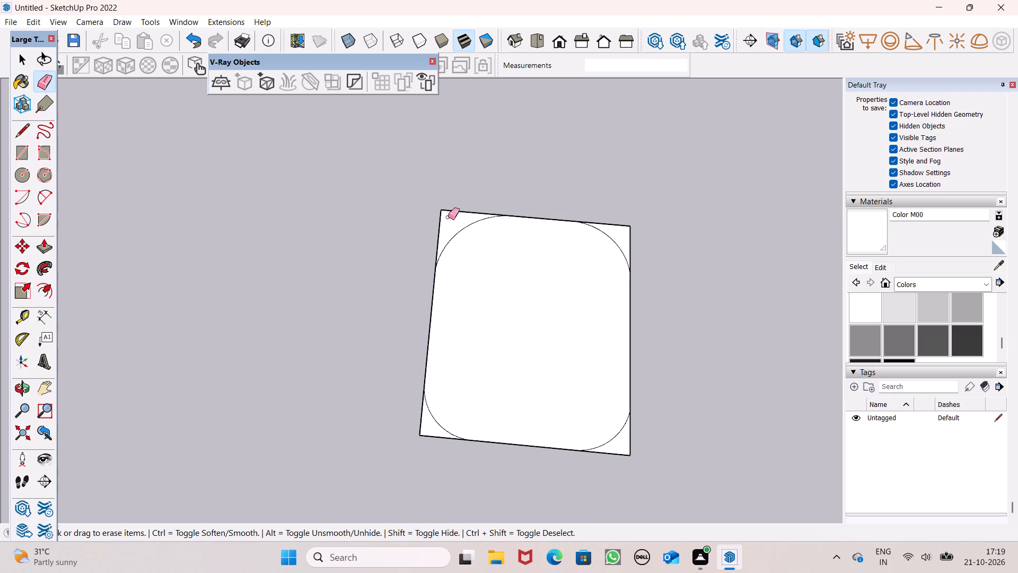
left_click_drag(448, 217, 426, 239)
left_click_drag(623, 226, 629, 242)
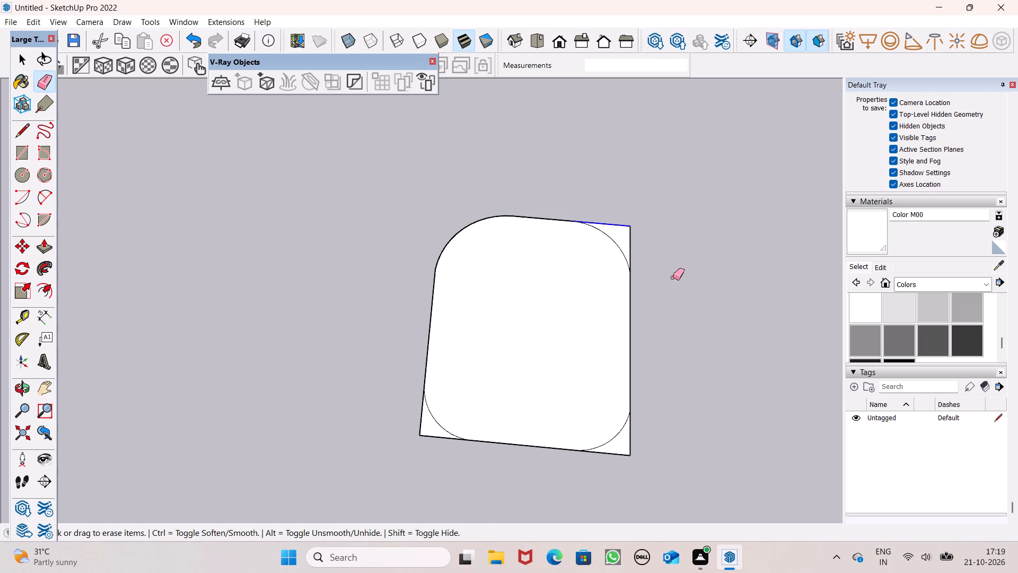
left_click_drag(634, 241, 627, 232)
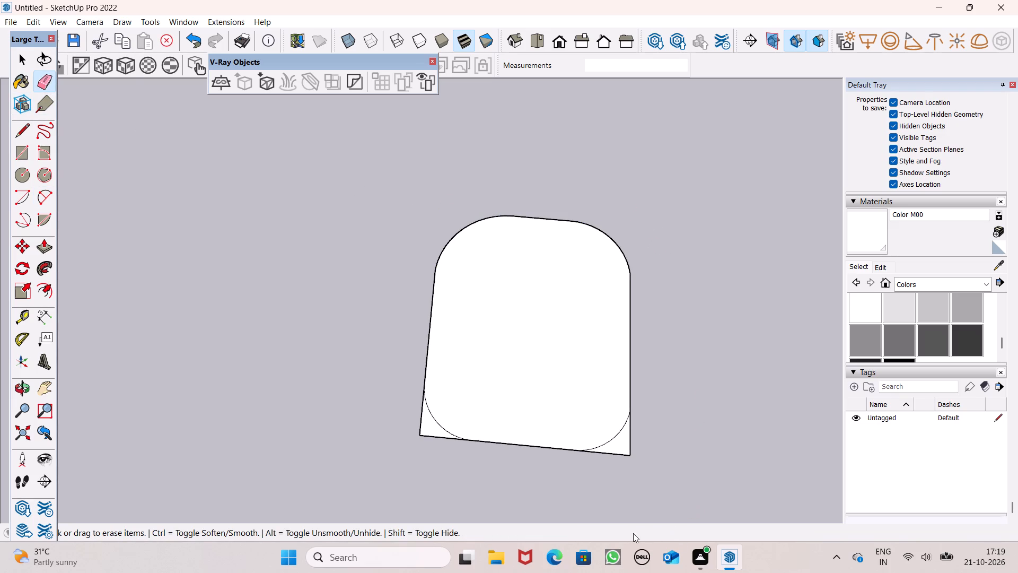
left_click_drag(631, 441, 603, 463)
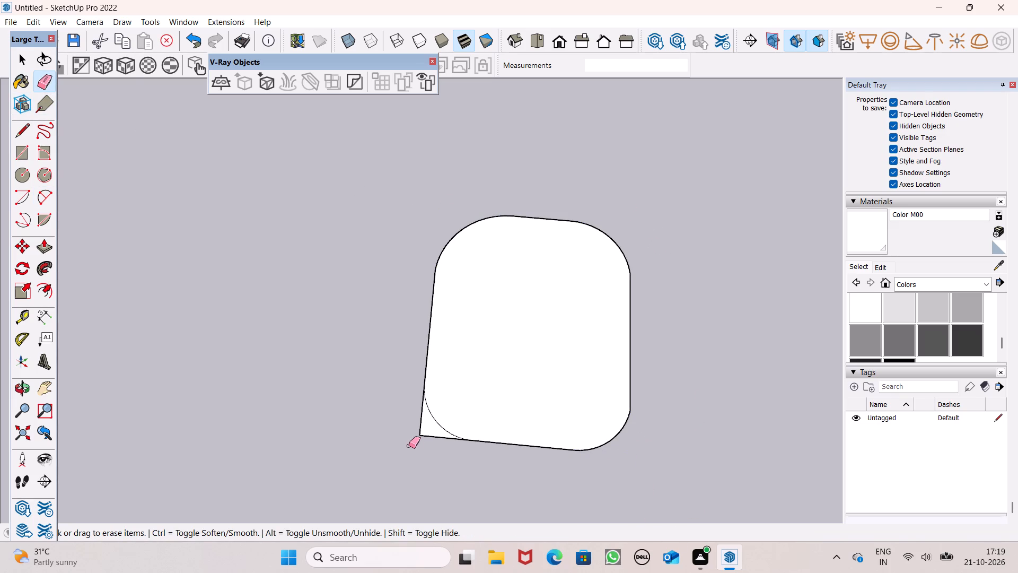
left_click_drag(417, 423, 430, 441)
key("space")
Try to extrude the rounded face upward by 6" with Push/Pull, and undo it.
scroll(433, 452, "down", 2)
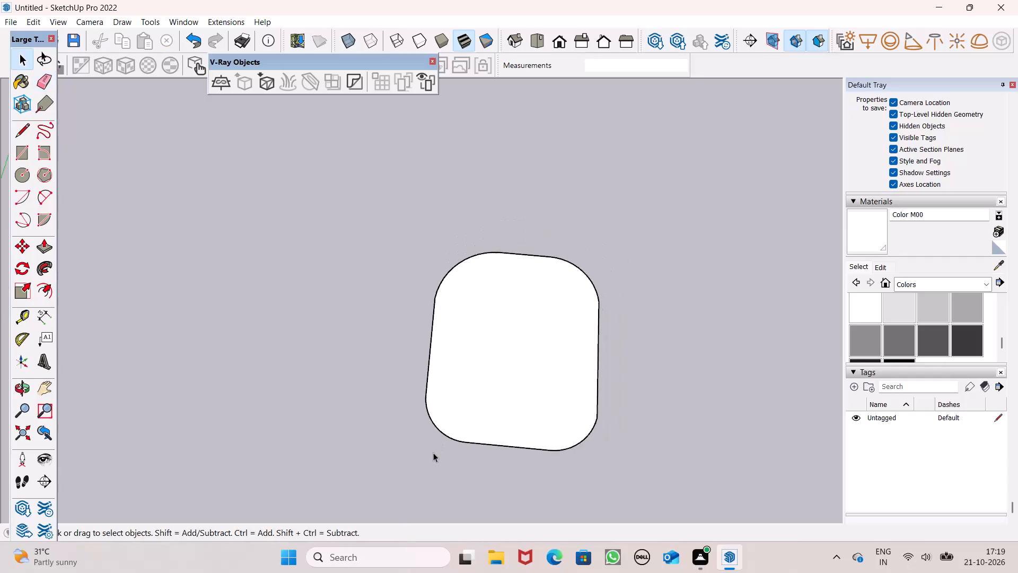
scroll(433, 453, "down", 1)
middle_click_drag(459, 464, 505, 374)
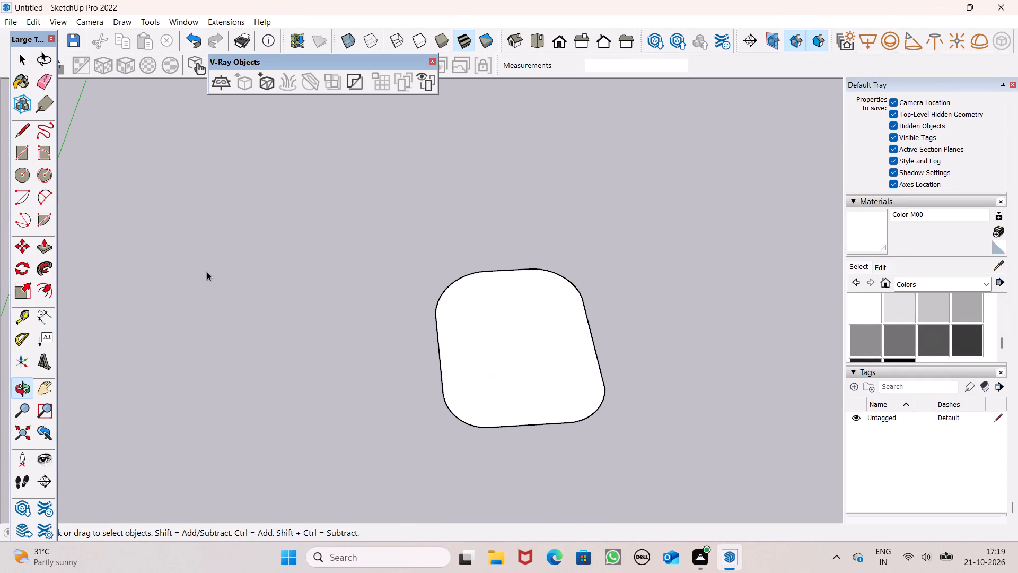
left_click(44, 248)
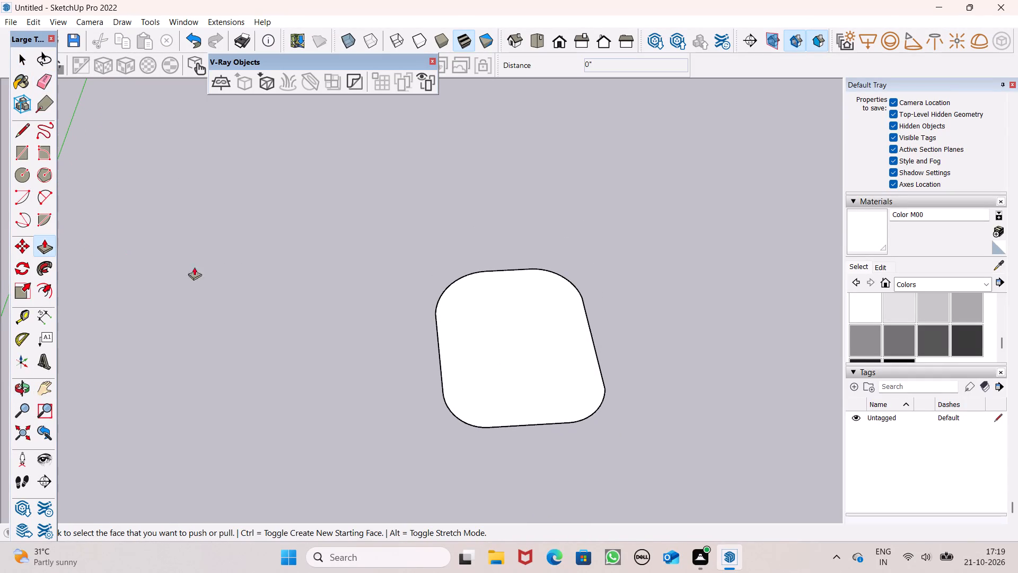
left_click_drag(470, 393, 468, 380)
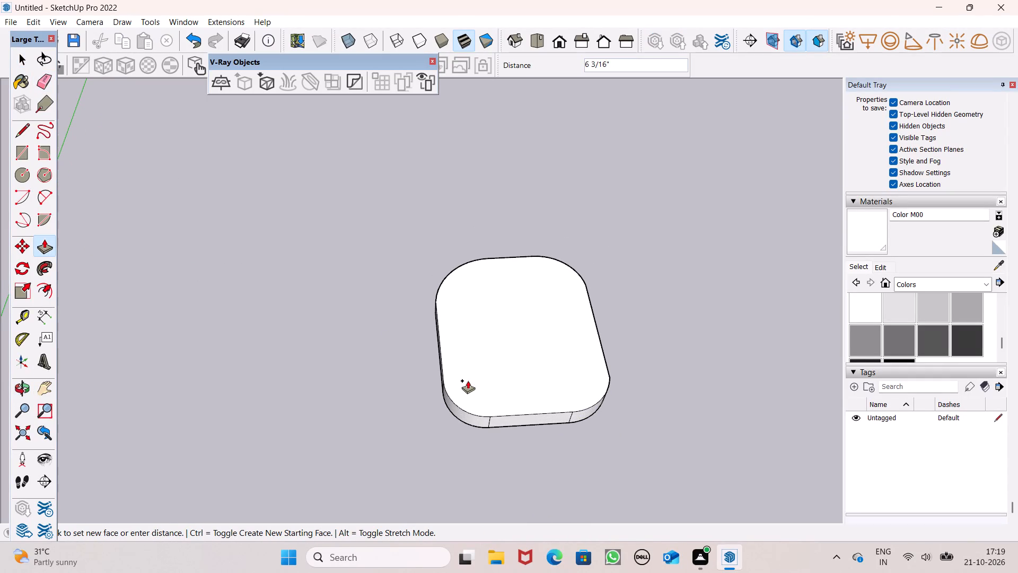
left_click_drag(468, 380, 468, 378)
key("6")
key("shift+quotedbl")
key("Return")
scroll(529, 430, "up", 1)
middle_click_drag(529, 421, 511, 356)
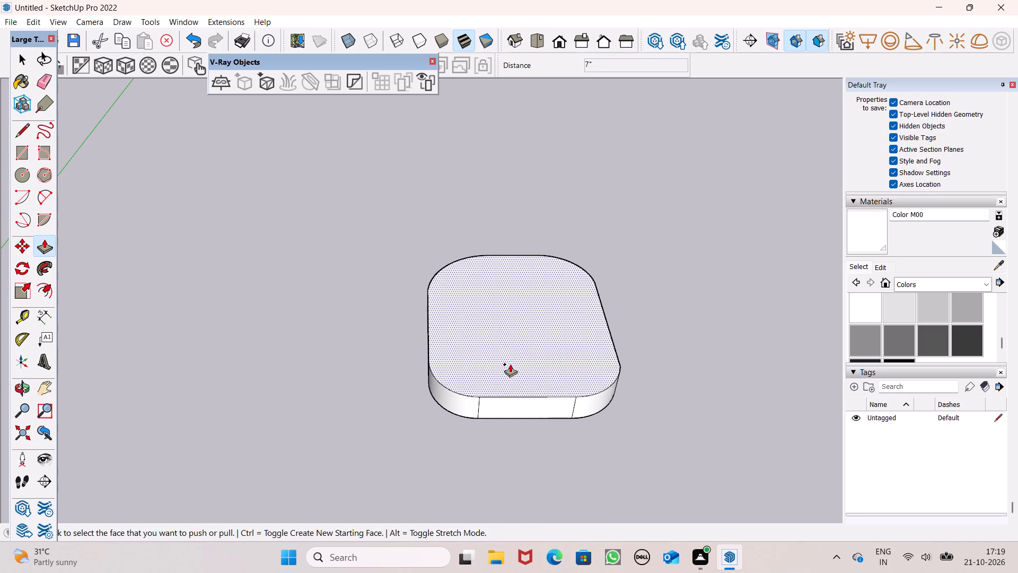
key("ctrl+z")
Extrude the rounded face upward by 6" with Push/Pull.
left_click_drag(511, 398, 515, 385)
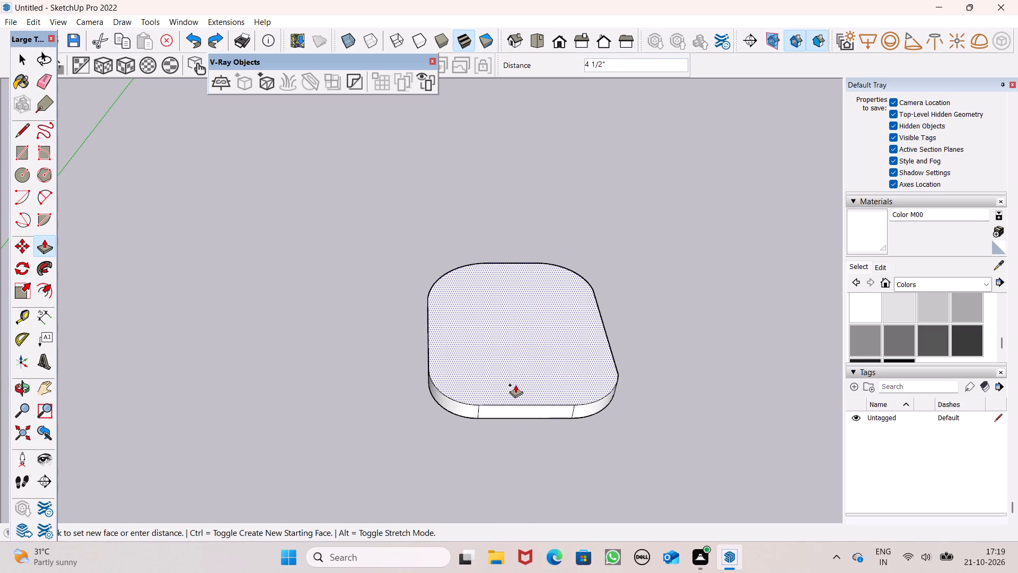
left_click_drag(515, 385, 516, 383)
key("6")
key("shift+quotedbl")
key("Return")
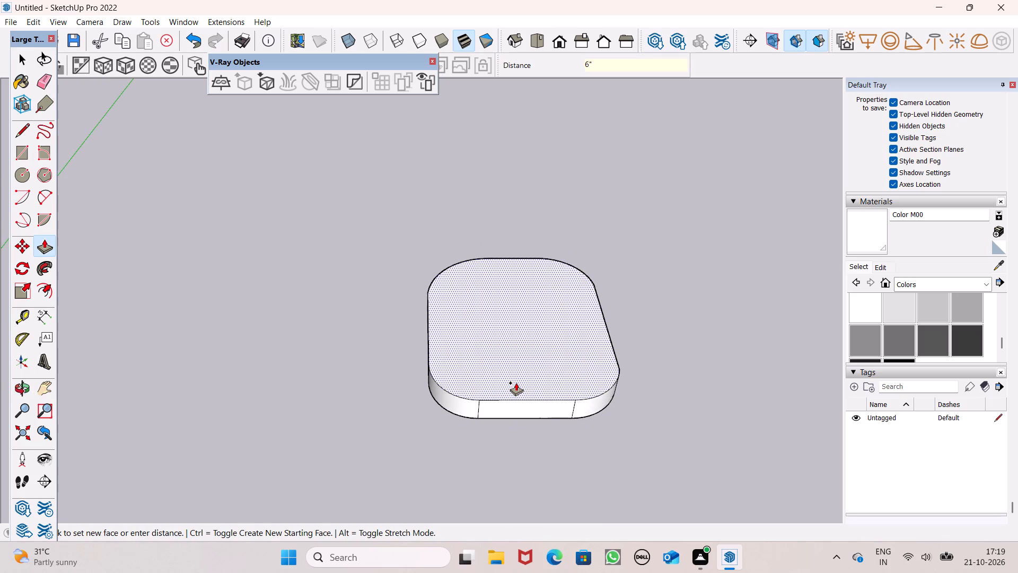
Draw a square about 5 3/16" by 5 3/16" near one rounded corner of the slab's underside.
middle_click_drag(538, 428, 530, 327)
scroll(530, 328, "down", 5)
middle_click_drag(557, 375, 523, 262)
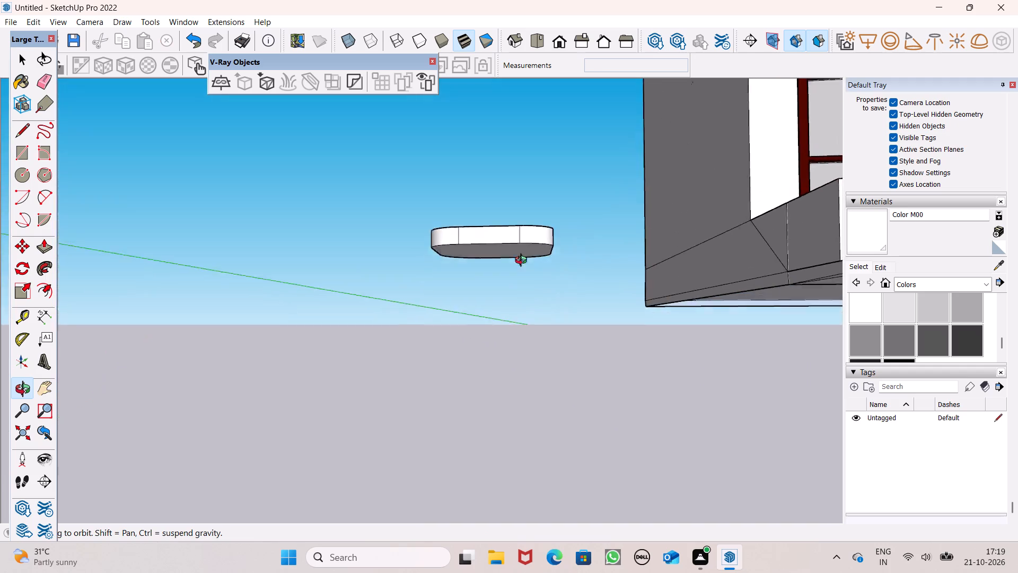
middle_click_drag(523, 262, 531, 186)
scroll(531, 185, "up", 1)
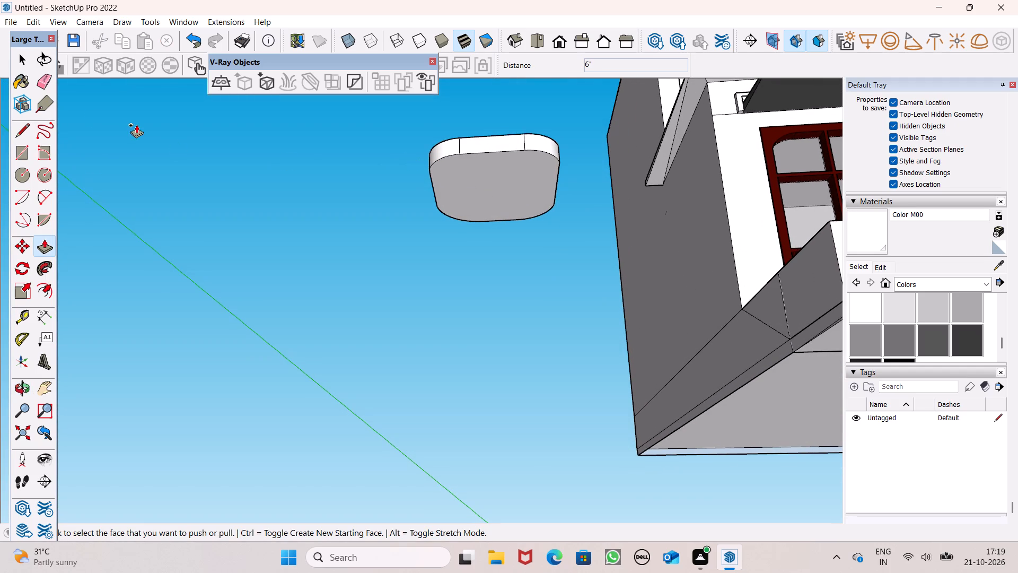
left_click(27, 149)
scroll(263, 138, "up", 2)
scroll(508, 185, "up", 3)
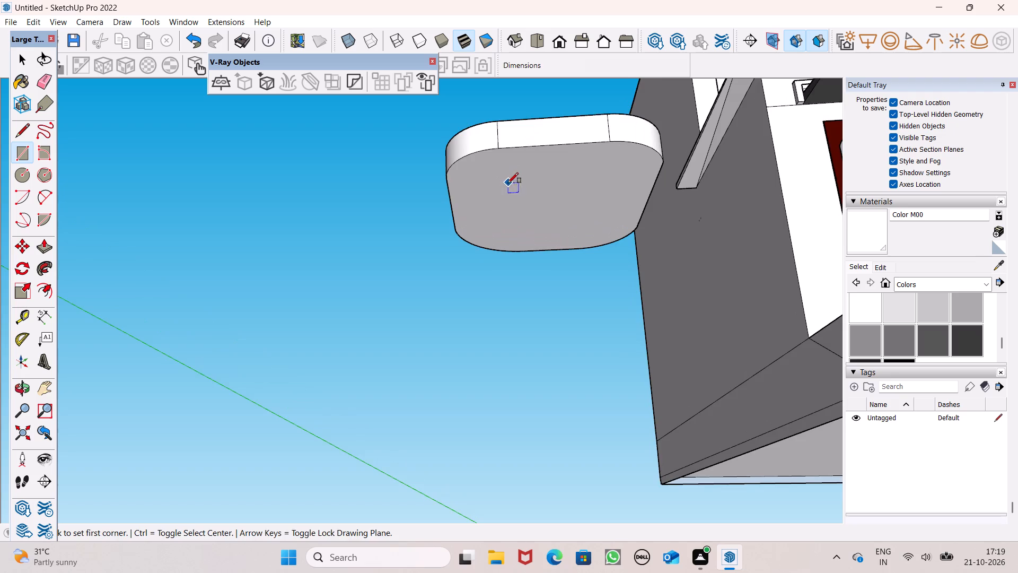
middle_click_drag(508, 183, 488, 127)
scroll(488, 127, "up", 3)
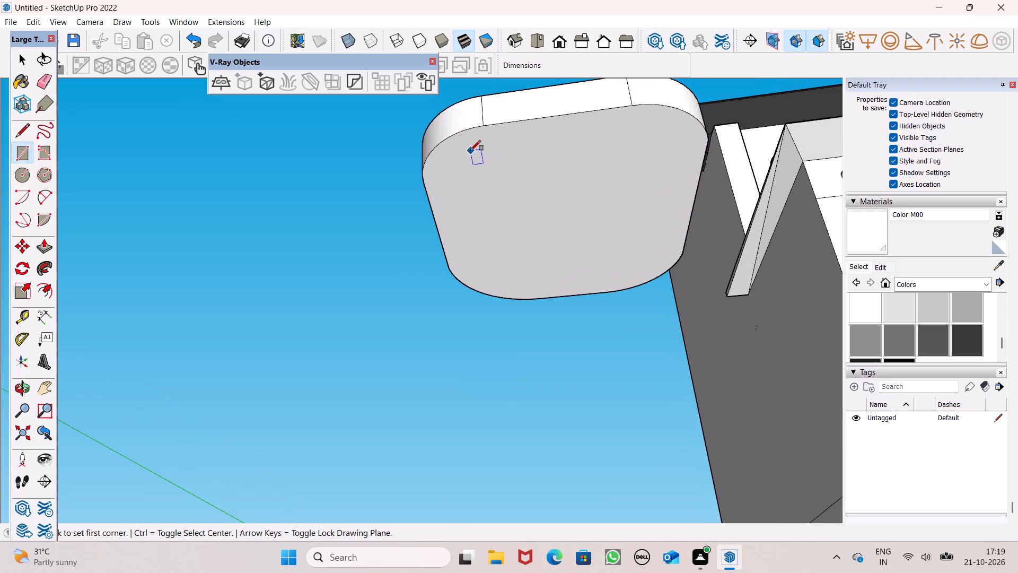
middle_click_drag(512, 169, 513, 116)
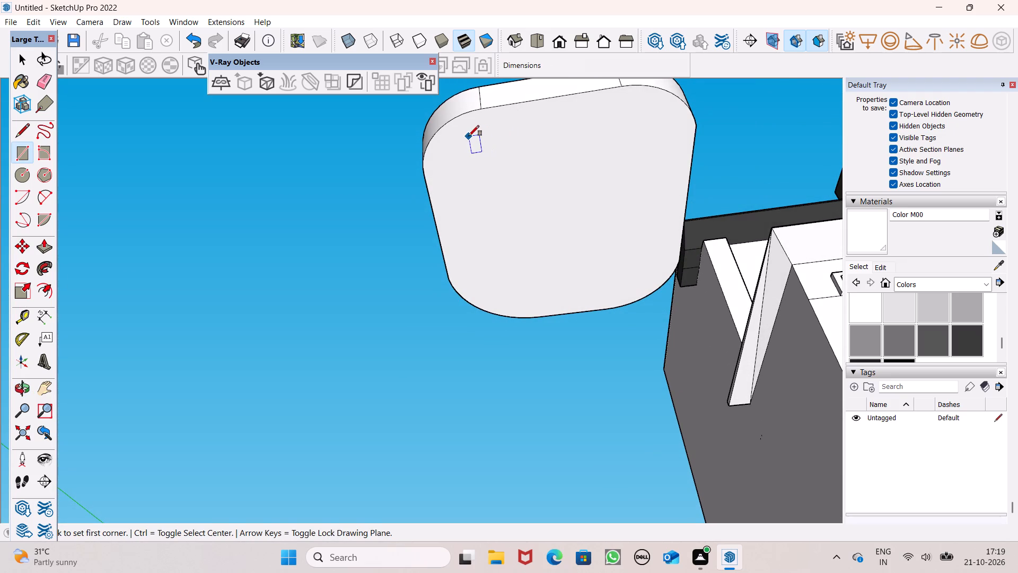
left_click(468, 134)
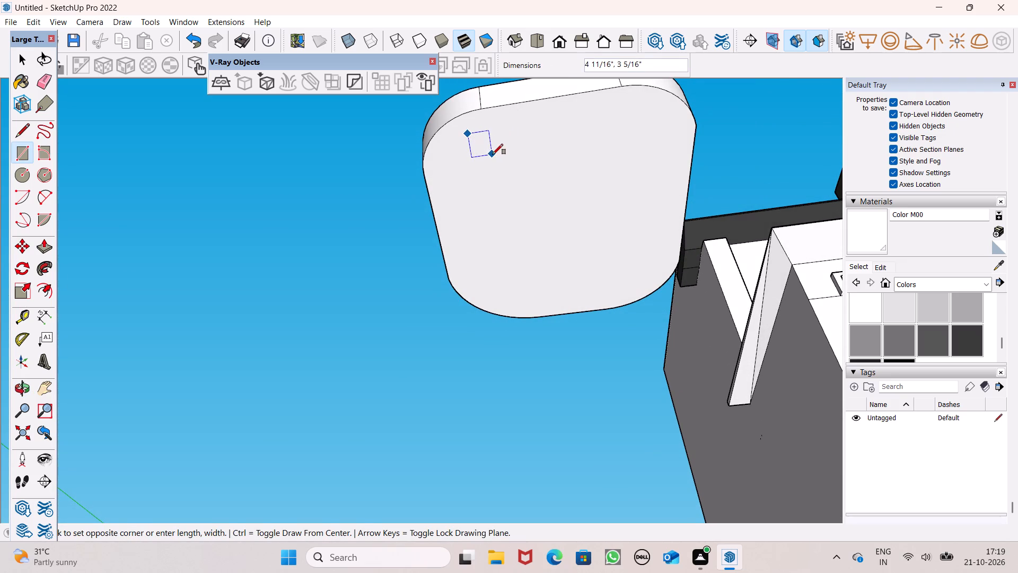
scroll(505, 160, "up", 4)
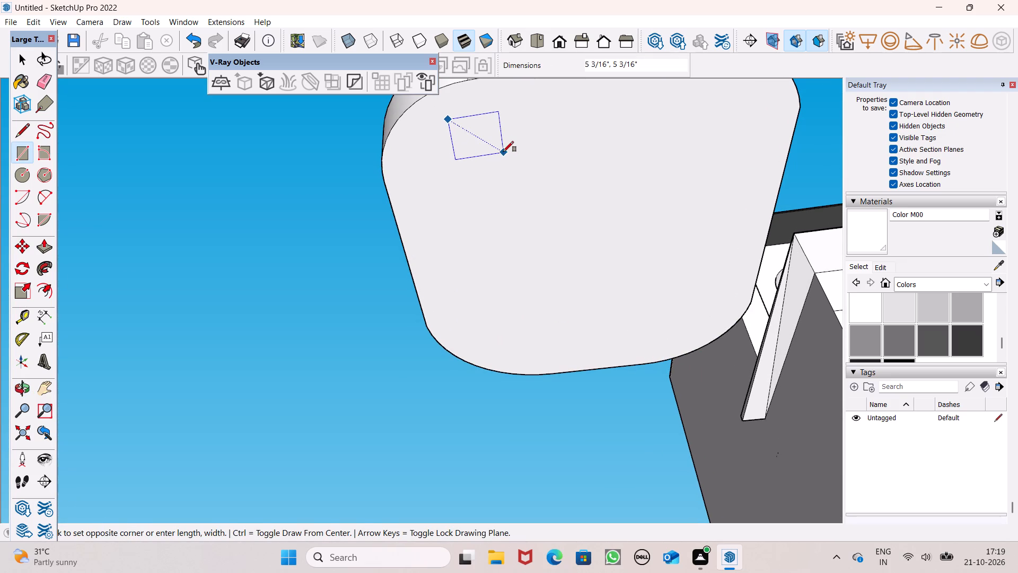
left_click(503, 151)
key("space")
Select the small square with its edges and move it slightly inward from the underside's nearest edge.
scroll(398, 179, "down", 5)
double_click(447, 153)
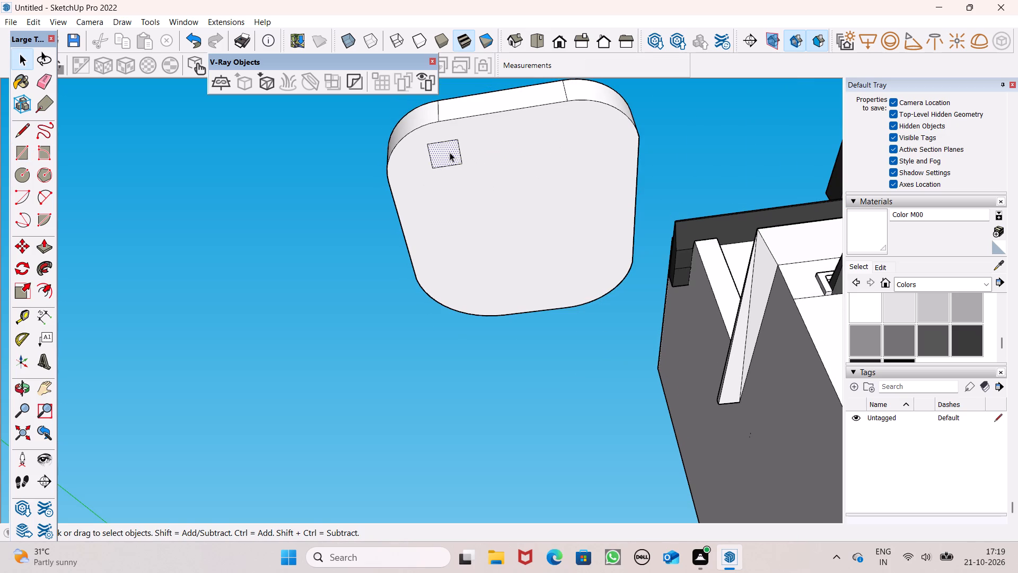
double_click(450, 154)
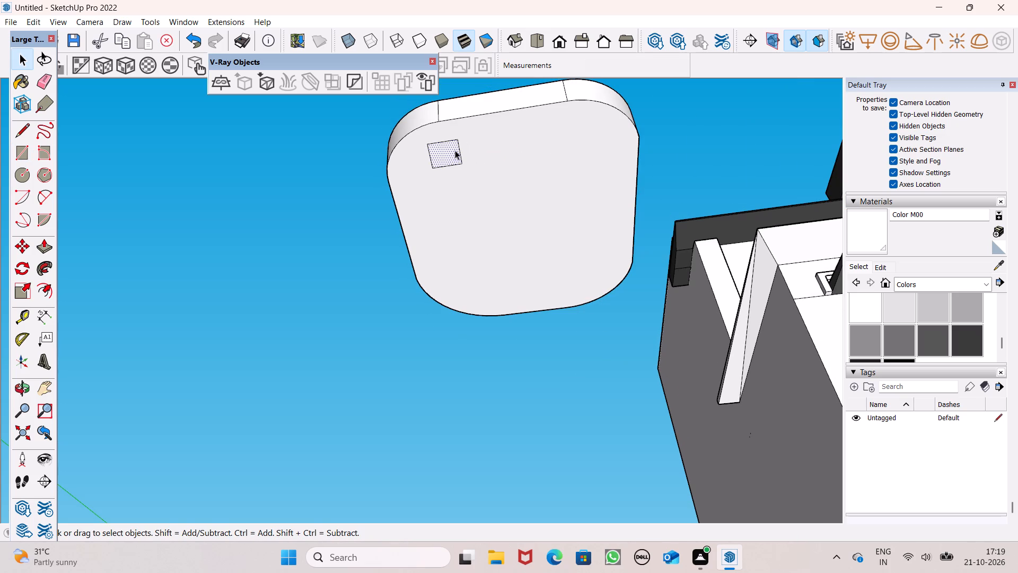
double_click(450, 153)
key("m")
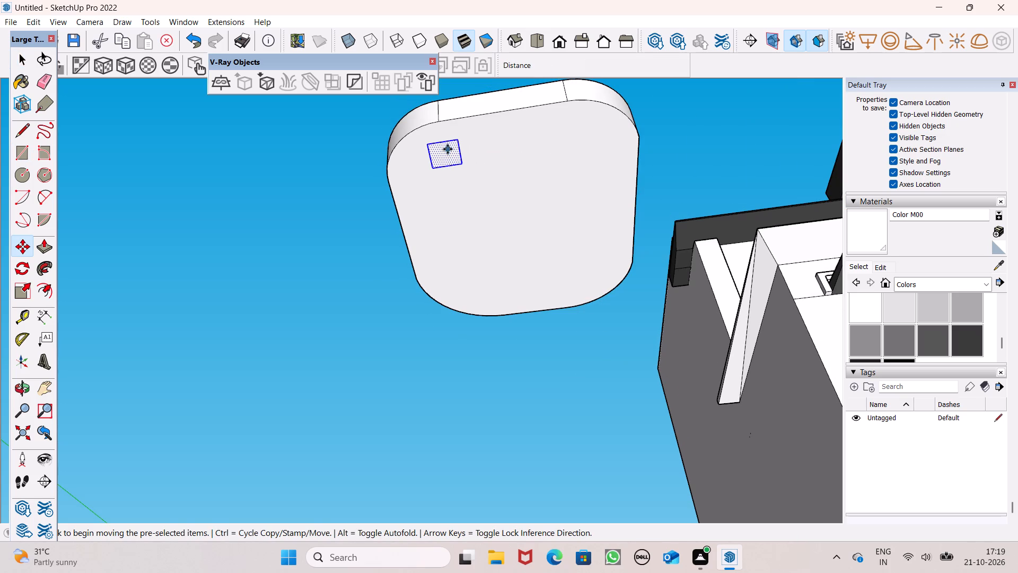
key("Return")
left_click_drag(460, 164, 464, 177)
Copy the small square about 1' 11 3/4" across the underside to the adjacent corner.
left_click_drag(464, 177, 595, 169)
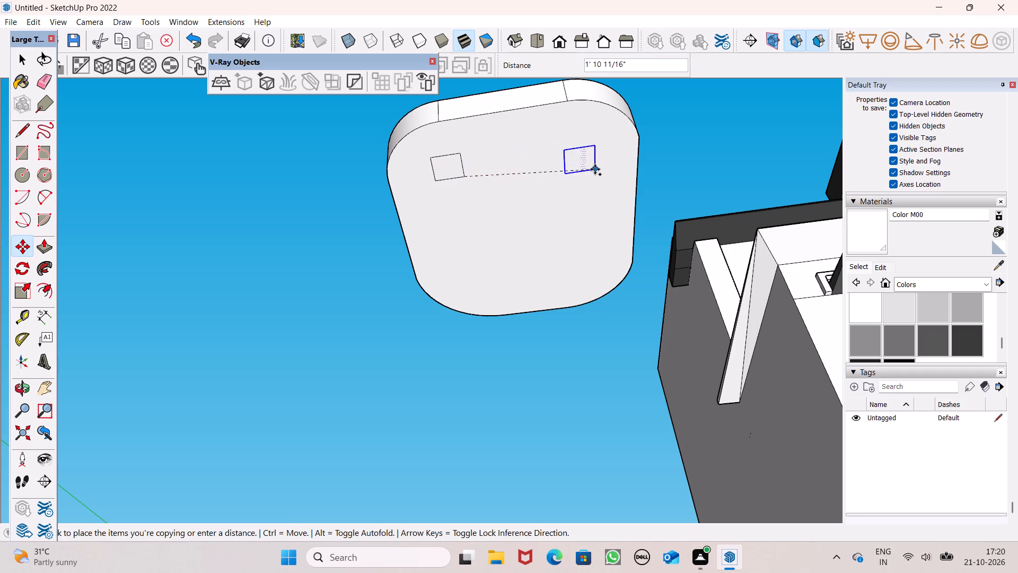
left_click_drag(595, 169, 601, 151)
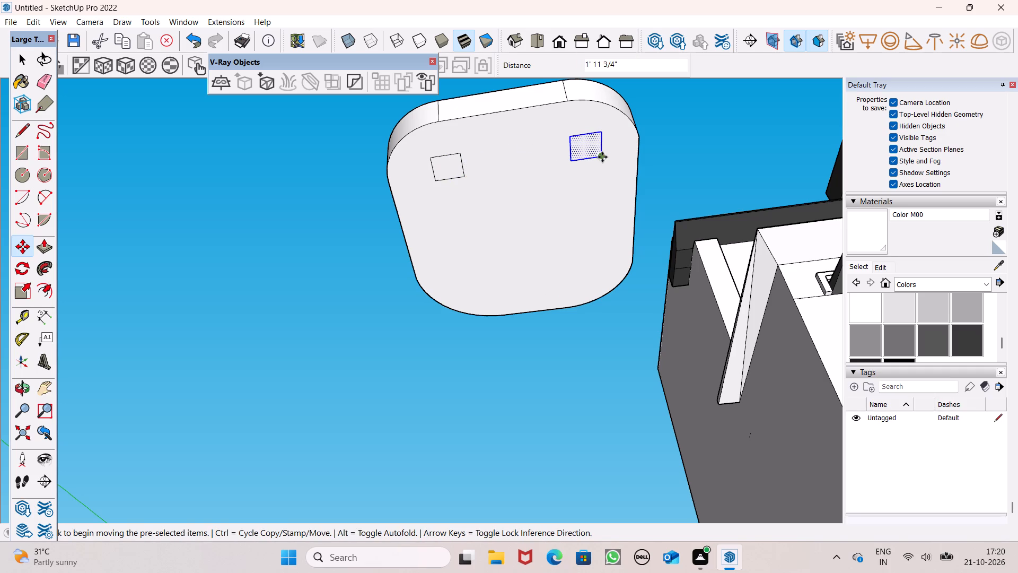
Copy the second small square about 2' 2 1/4" along the underside to the third corner.
left_click_drag(602, 157, 607, 262)
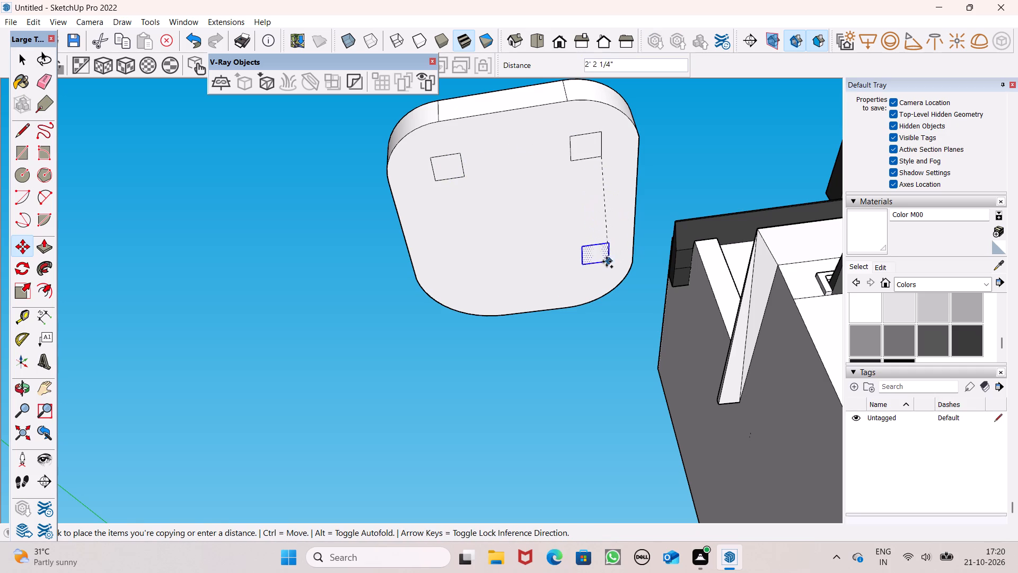
left_click_drag(607, 262, 605, 261)
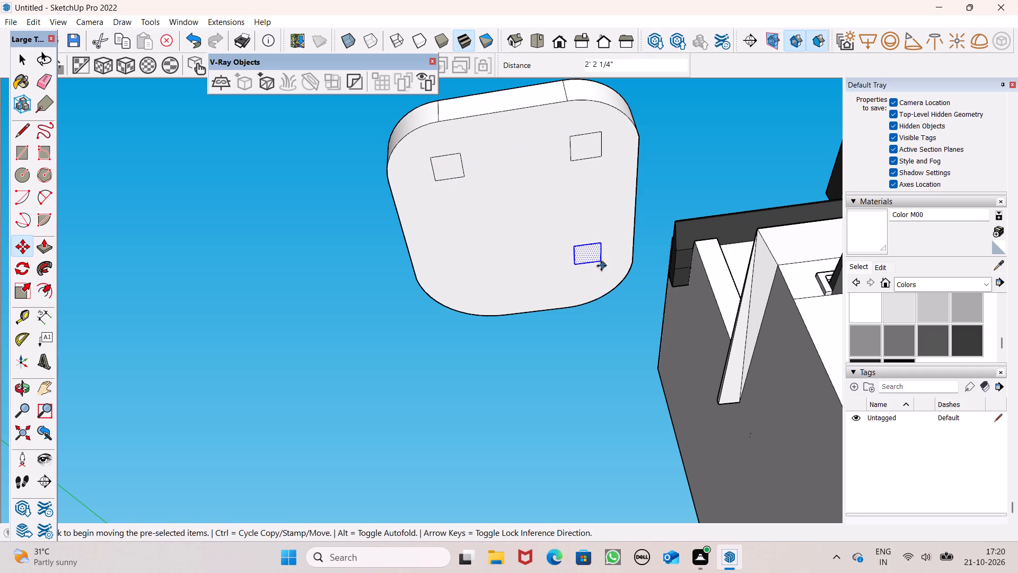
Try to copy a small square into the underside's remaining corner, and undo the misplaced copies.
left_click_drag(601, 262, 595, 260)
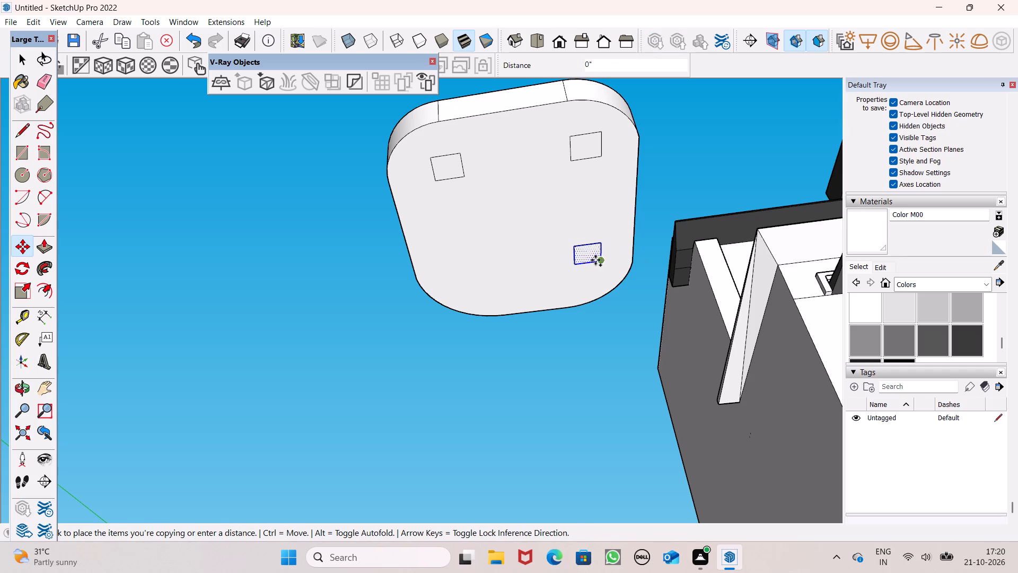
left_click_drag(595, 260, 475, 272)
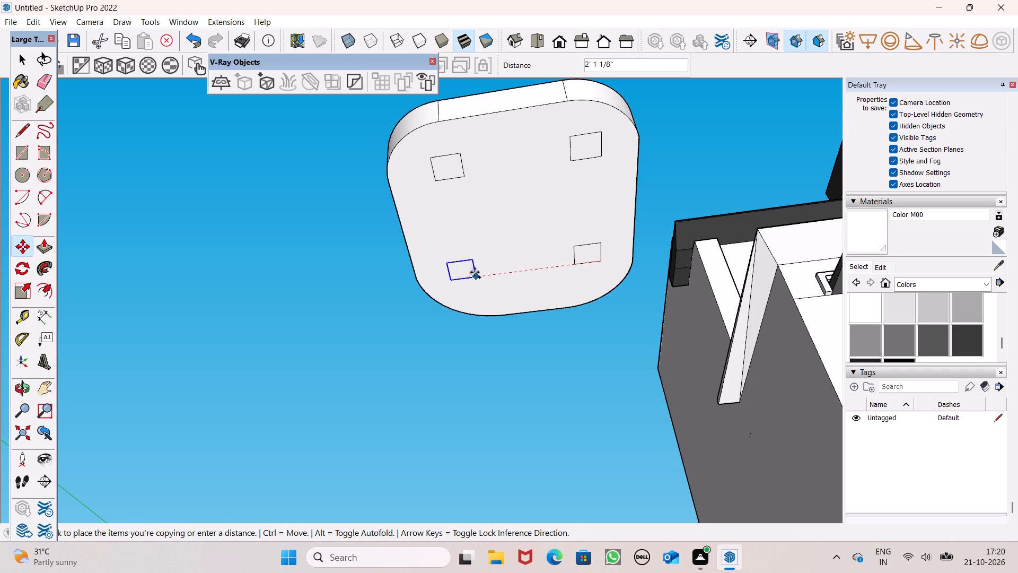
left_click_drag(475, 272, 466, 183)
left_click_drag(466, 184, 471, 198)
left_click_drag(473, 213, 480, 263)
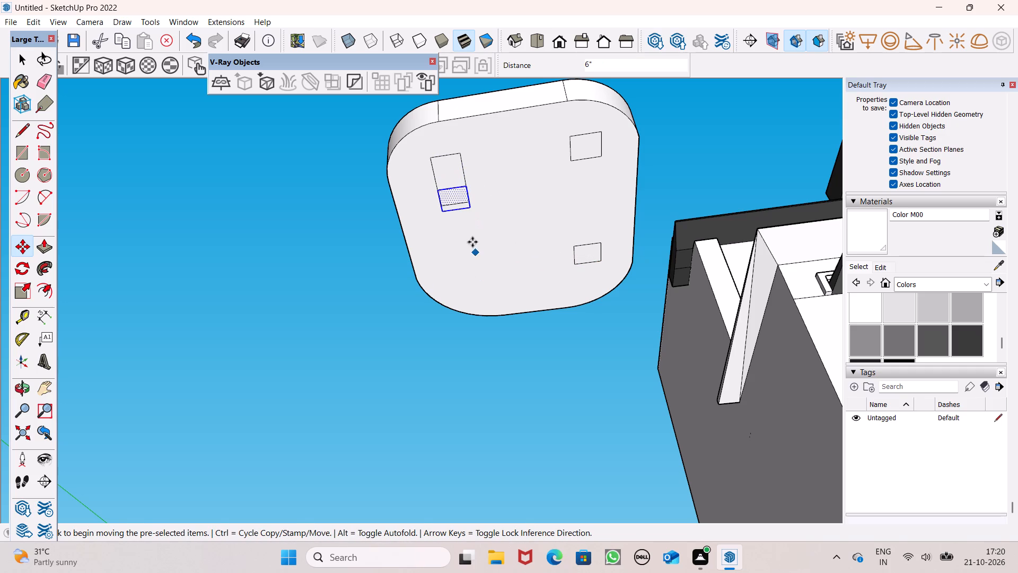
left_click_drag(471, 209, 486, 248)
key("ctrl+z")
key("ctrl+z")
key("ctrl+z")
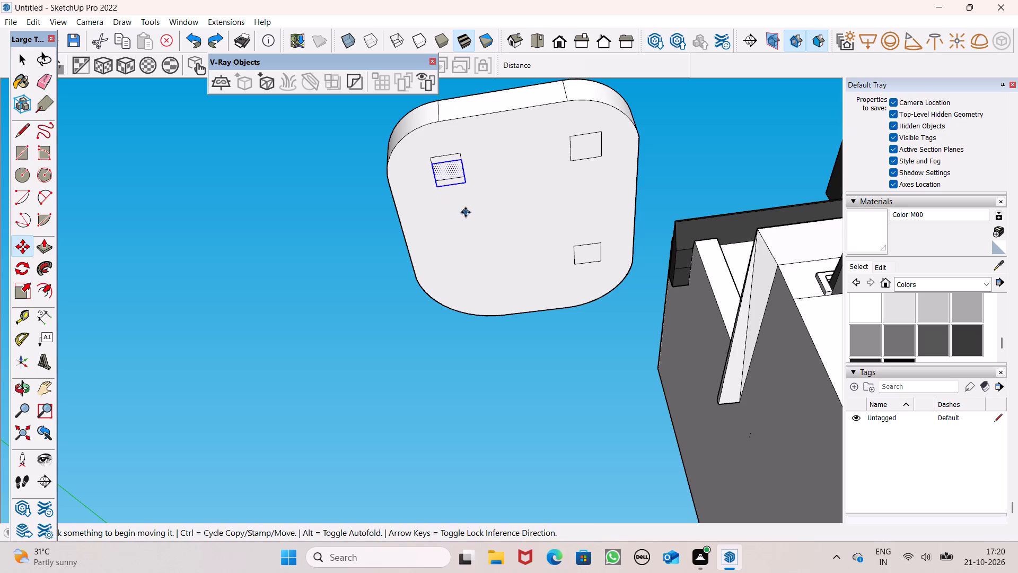
Copy the first small square with its edges about 2' along the underside into the remaining empty corner.
key("space")
double_click(445, 172)
key("m")
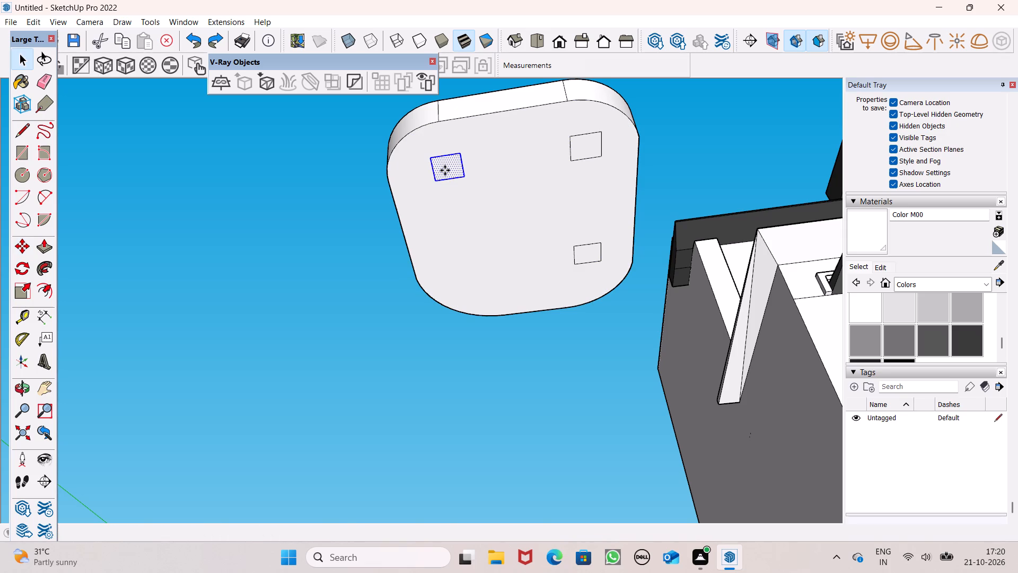
key("Return")
left_click_drag(463, 177, 464, 177)
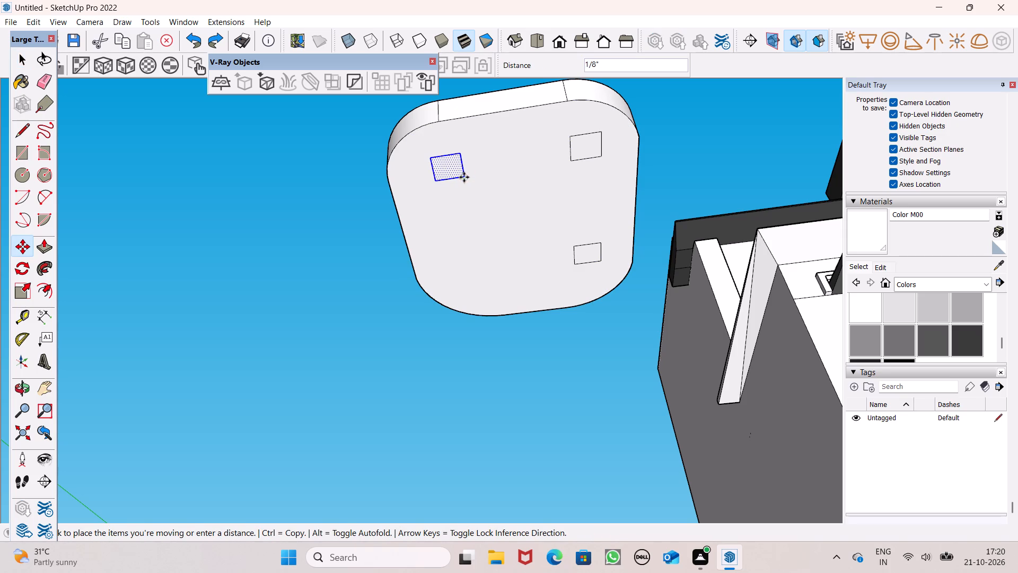
left_click_drag(464, 177, 487, 269)
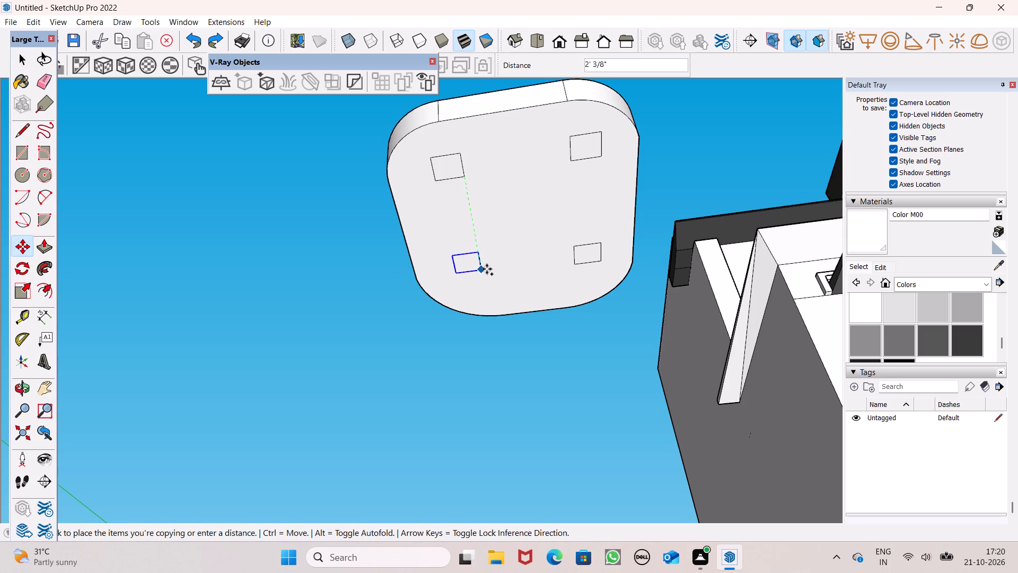
left_click_drag(487, 269, 499, 271)
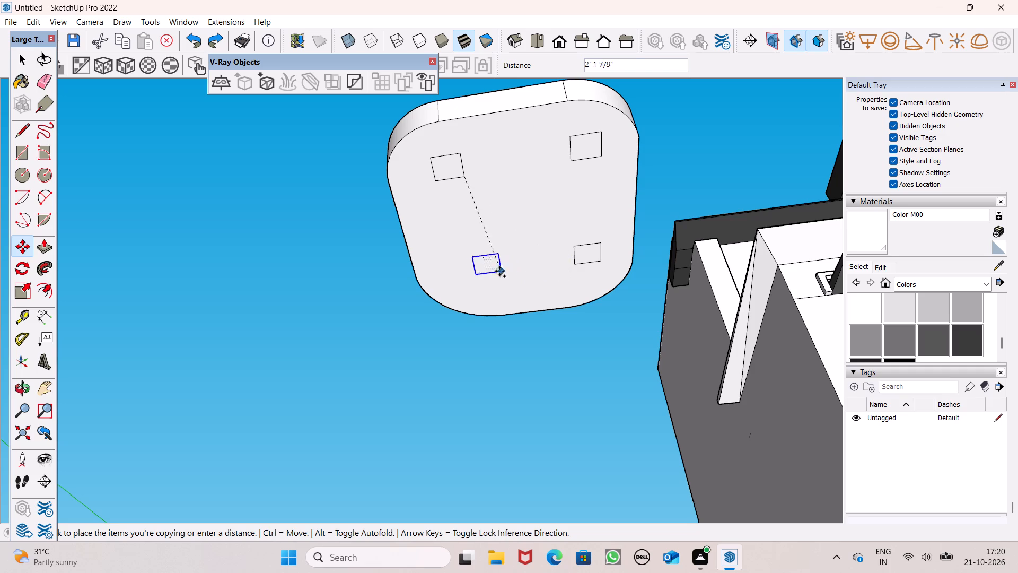
left_click_drag(499, 271, 482, 271)
key("space")
left_click(374, 258)
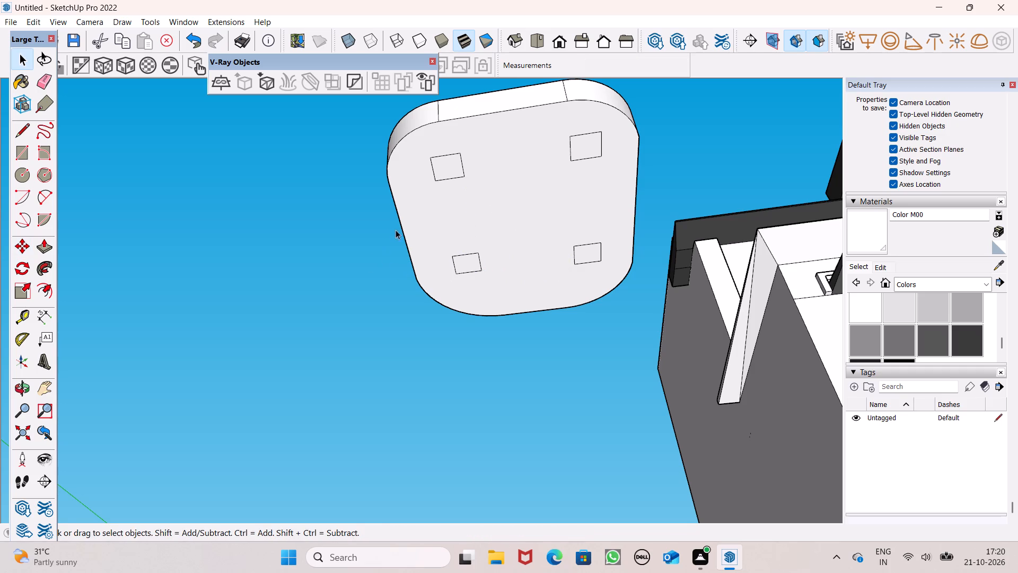
Move the fourth small square slightly toward the underside's nearest short end.
middle_click_drag(472, 223, 426, 54)
scroll(547, 150, "down", 1)
scroll(561, 146, "up", 1)
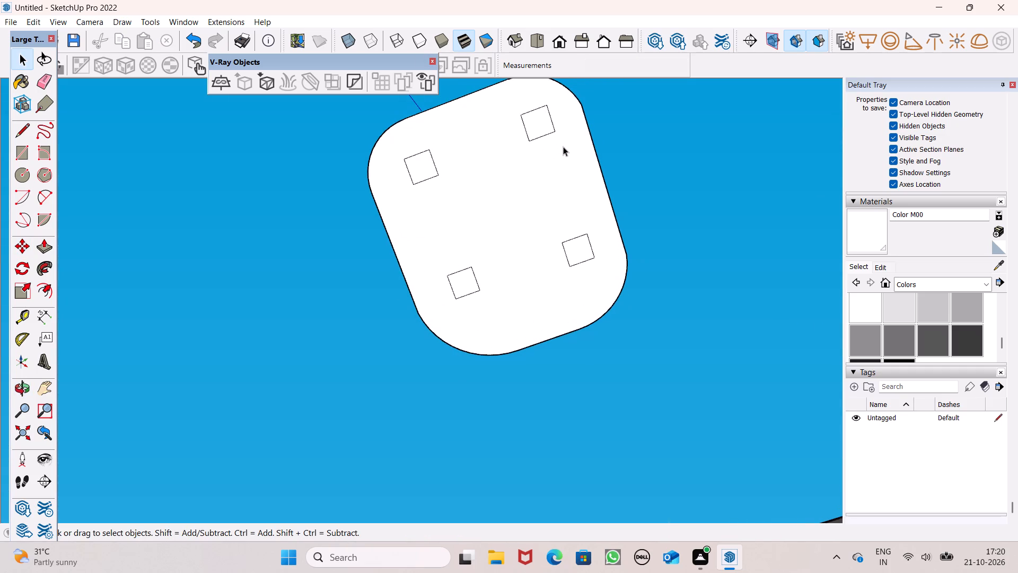
double_click(463, 279)
key("m")
key("Return")
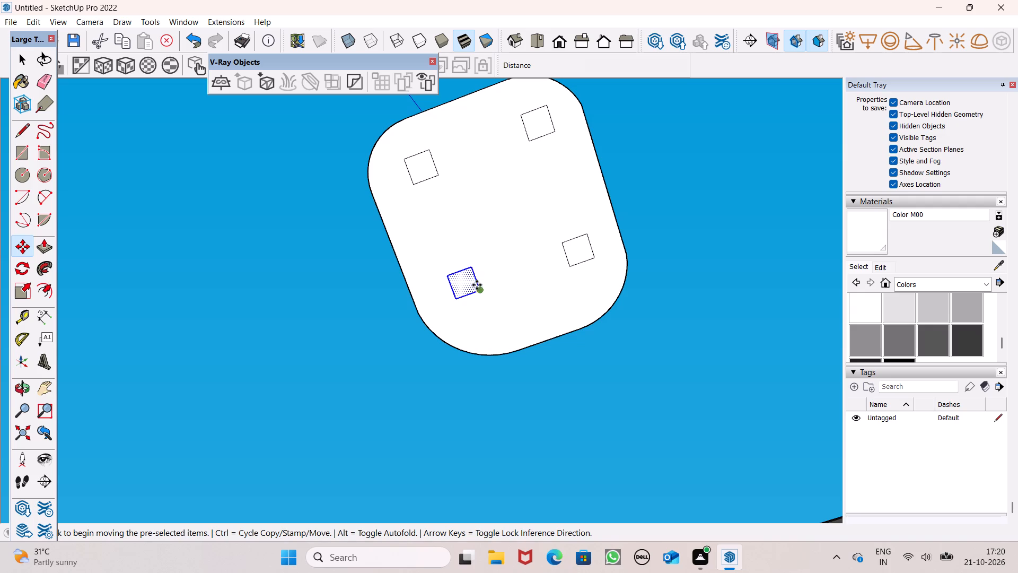
left_click_drag(477, 289, 488, 307)
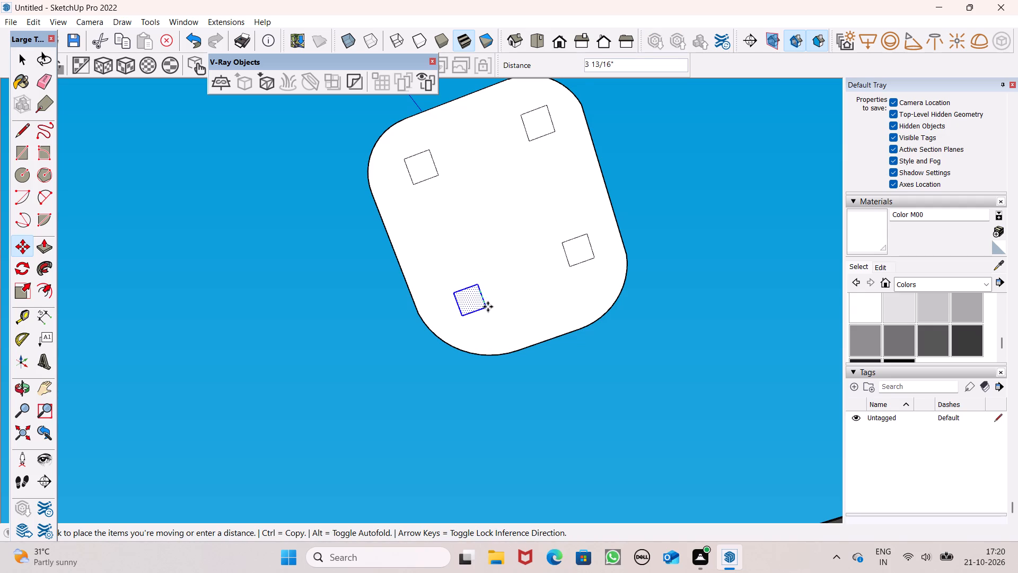
left_click_drag(488, 307, 488, 301)
key("space")
left_click_drag(608, 353, 609, 352)
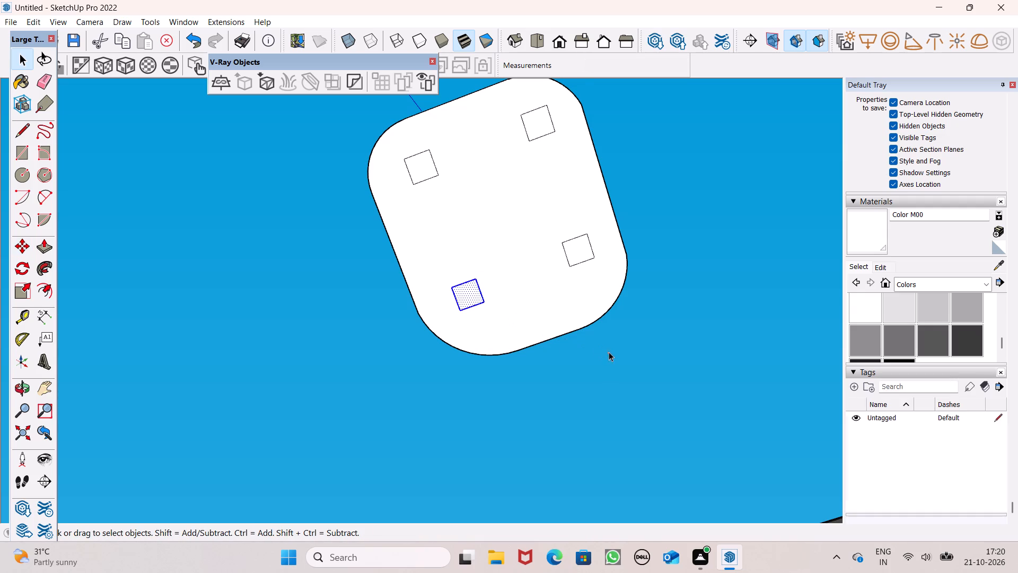
left_click_drag(609, 352, 606, 341)
Move the third small square about 2" toward the same short end as the fourth square.
double_click(577, 253)
key("m")
key("Return")
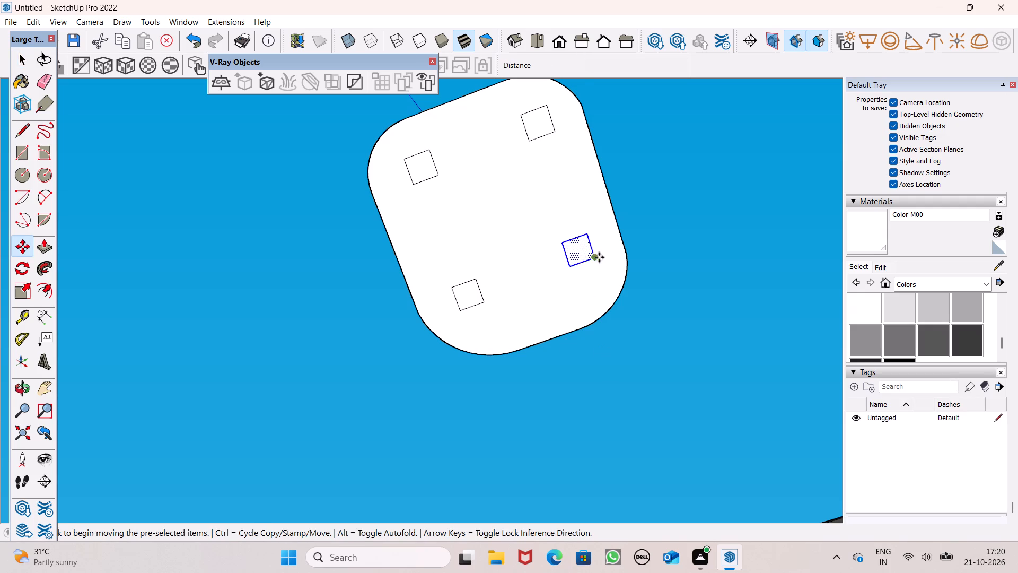
left_click_drag(594, 256, 594, 272)
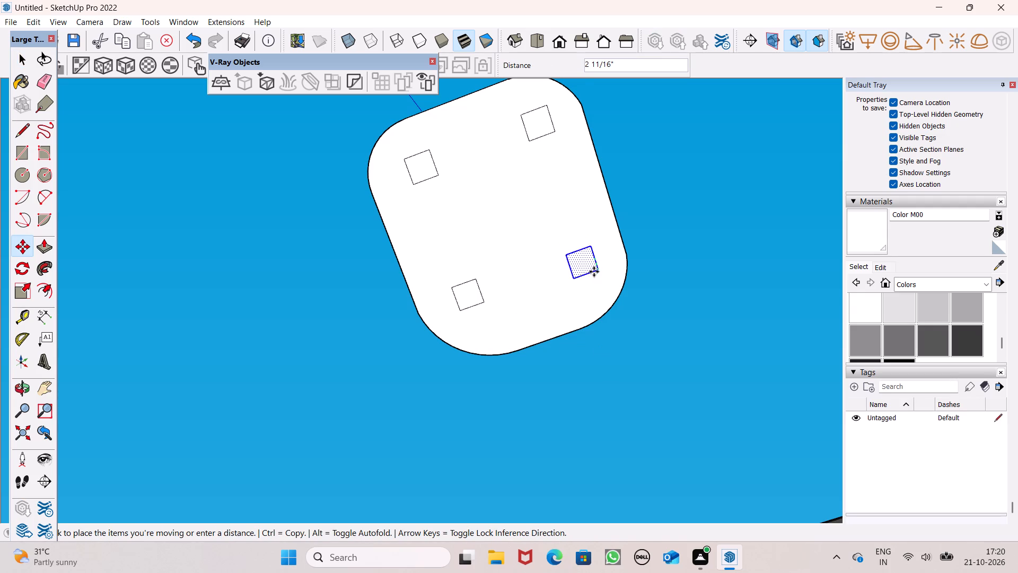
left_click_drag(594, 272, 592, 268)
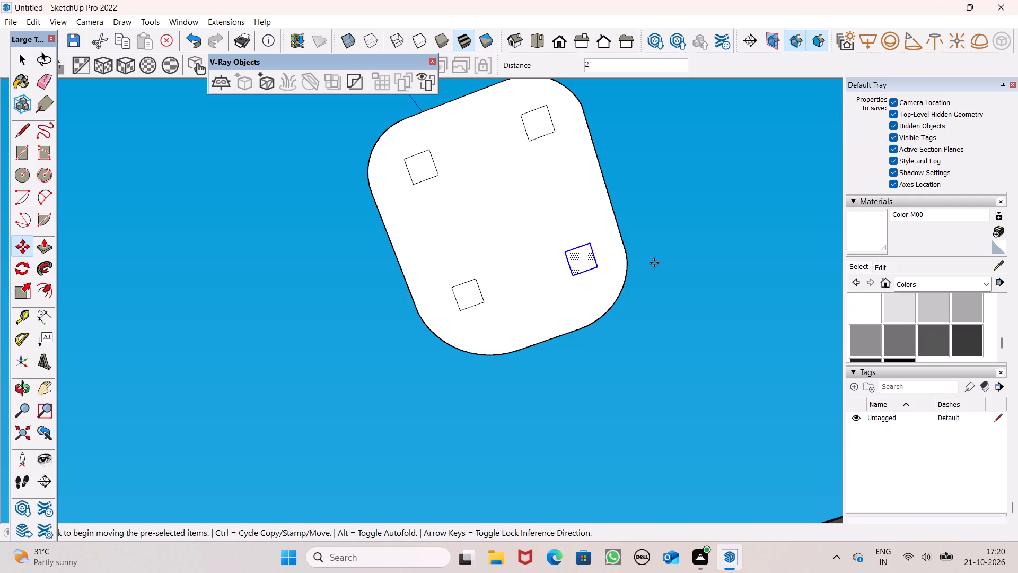
key("space")
left_click(656, 254)
Move the second small square about 2 15/16" inward toward the first square.
double_click(544, 126)
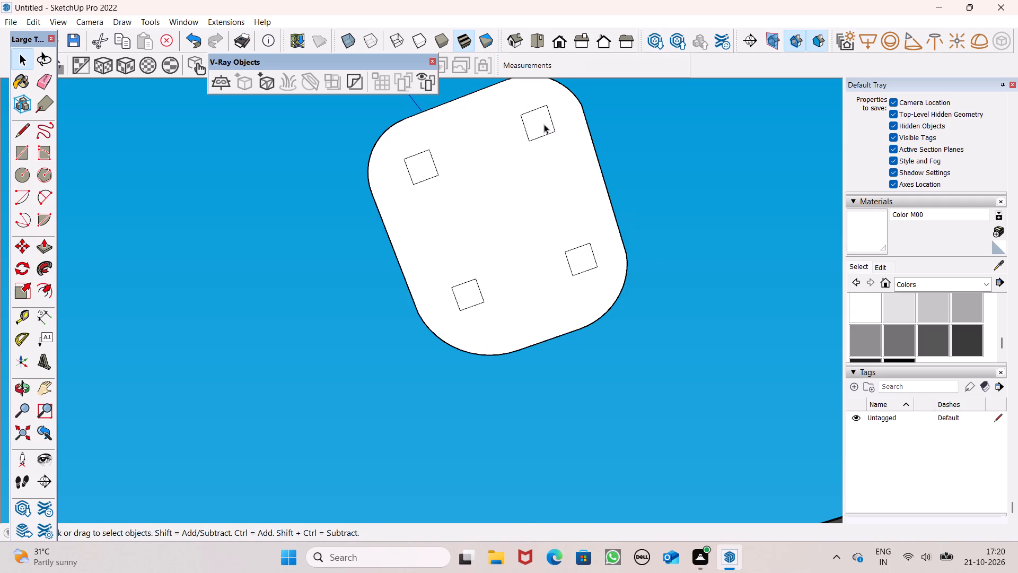
double_click(540, 122)
key("m")
key("Return")
left_click_drag(555, 129, 541, 129)
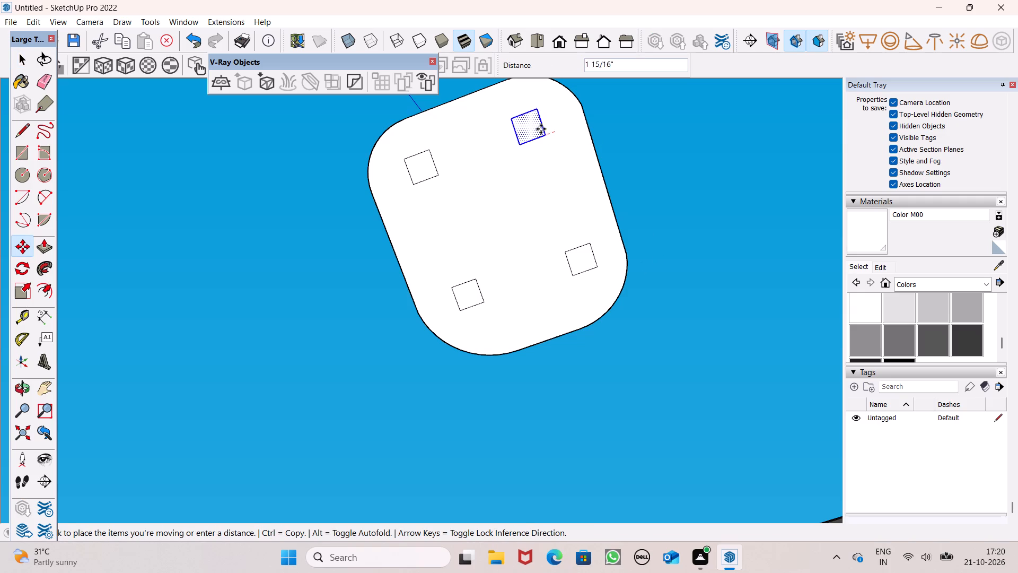
left_click_drag(541, 129, 540, 135)
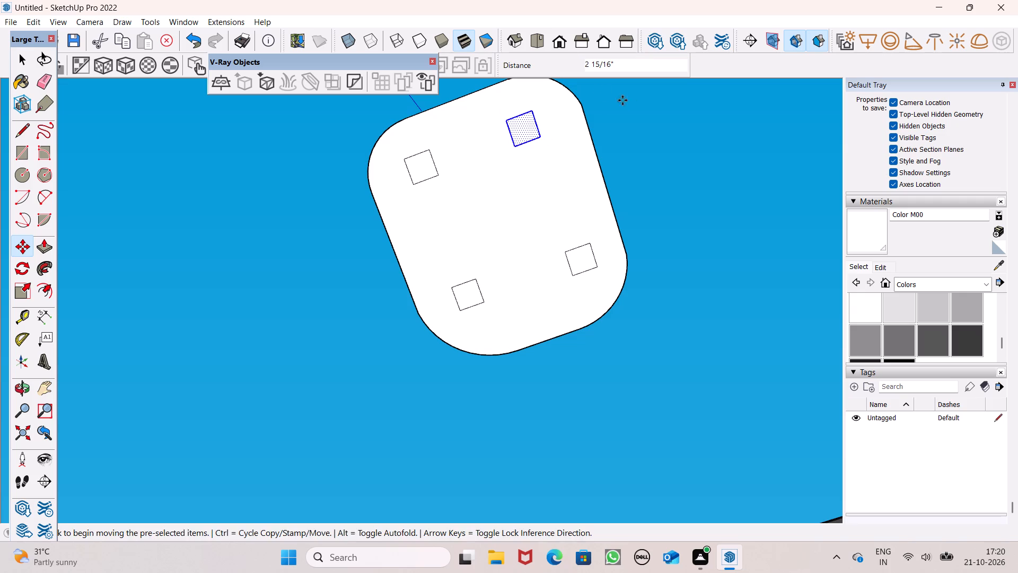
key("space")
left_click(683, 123)
Move the third small square about 3 11/16" inward from the underside's long edge to line up with the second square.
double_click(576, 253)
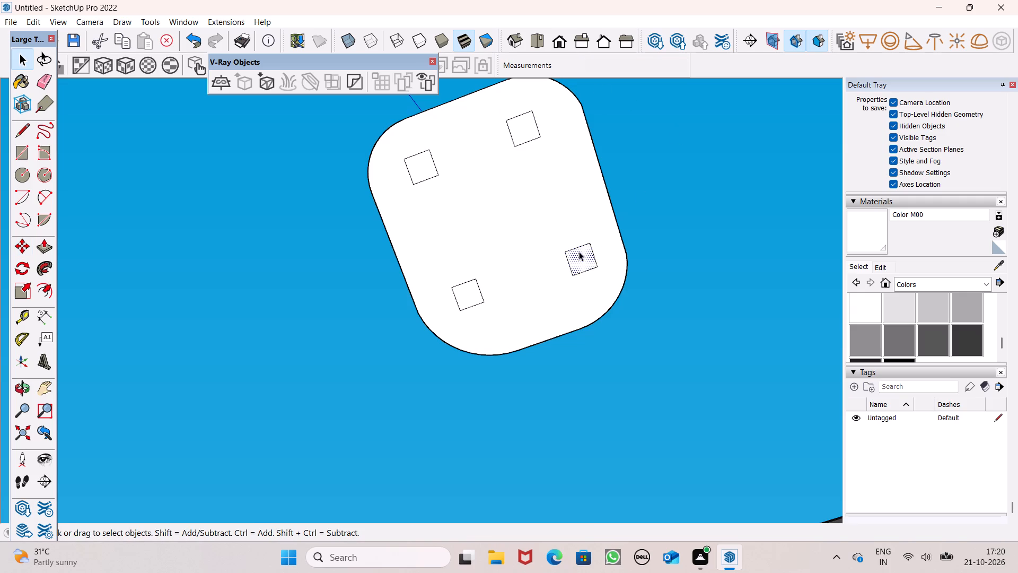
double_click(584, 251)
key("m")
key("Return")
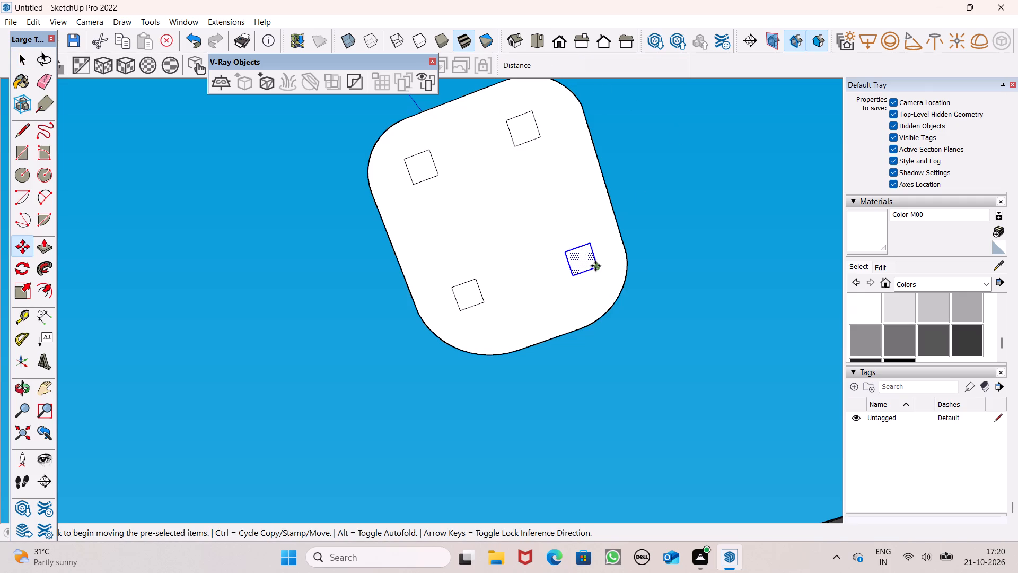
left_click_drag(595, 266, 584, 264)
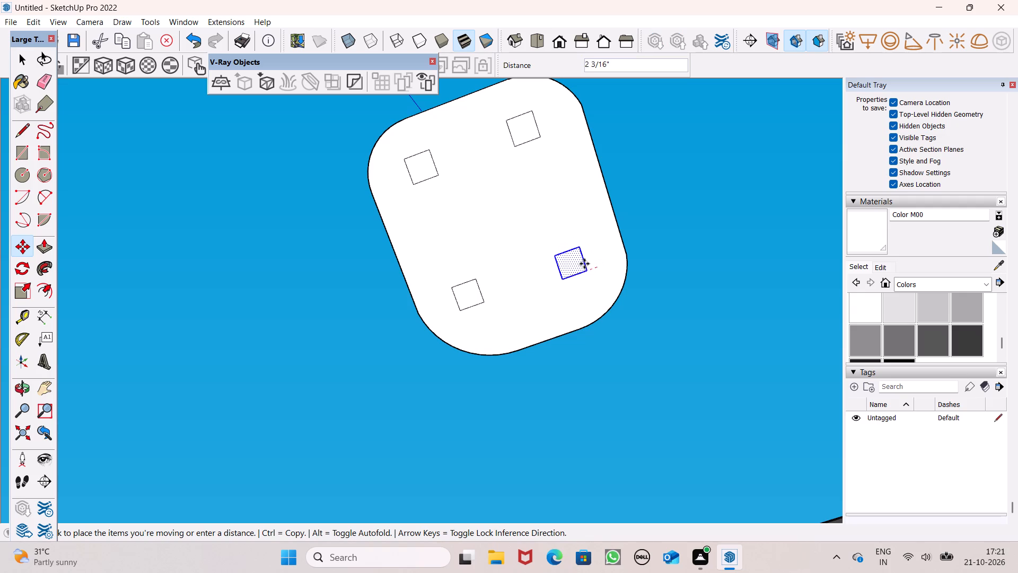
left_click_drag(584, 264, 580, 264)
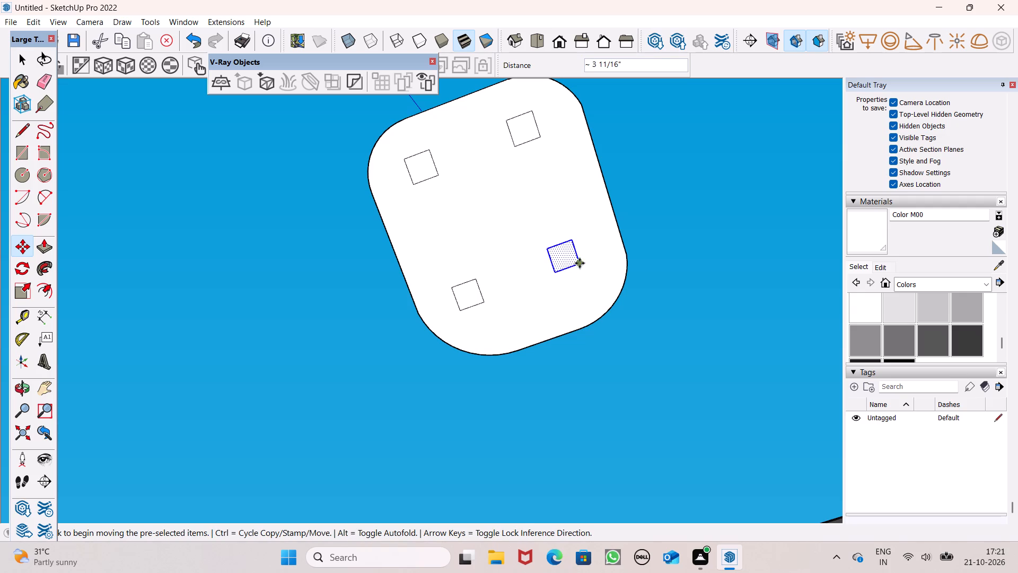
key("space")
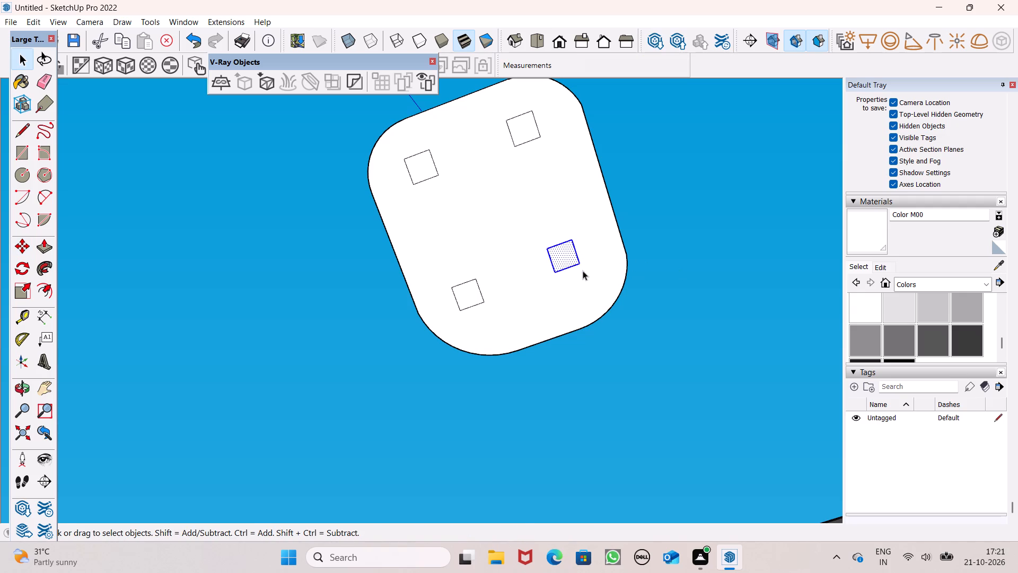
Nudge the third square toward the nearby short end, and shift it back about 1 5/16" to fine-tune its position.
key("m")
key("Return")
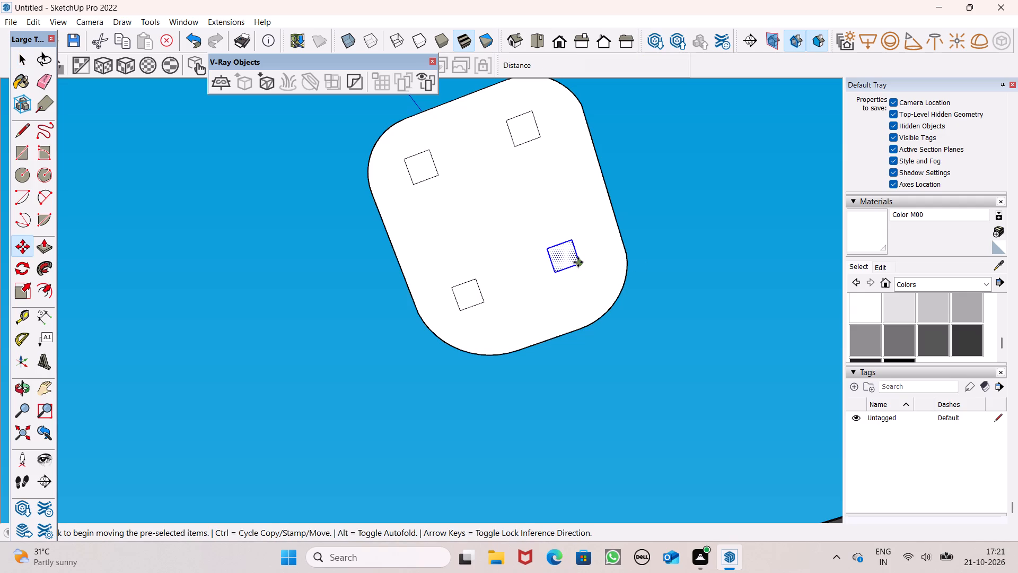
left_click_drag(581, 263, 583, 272)
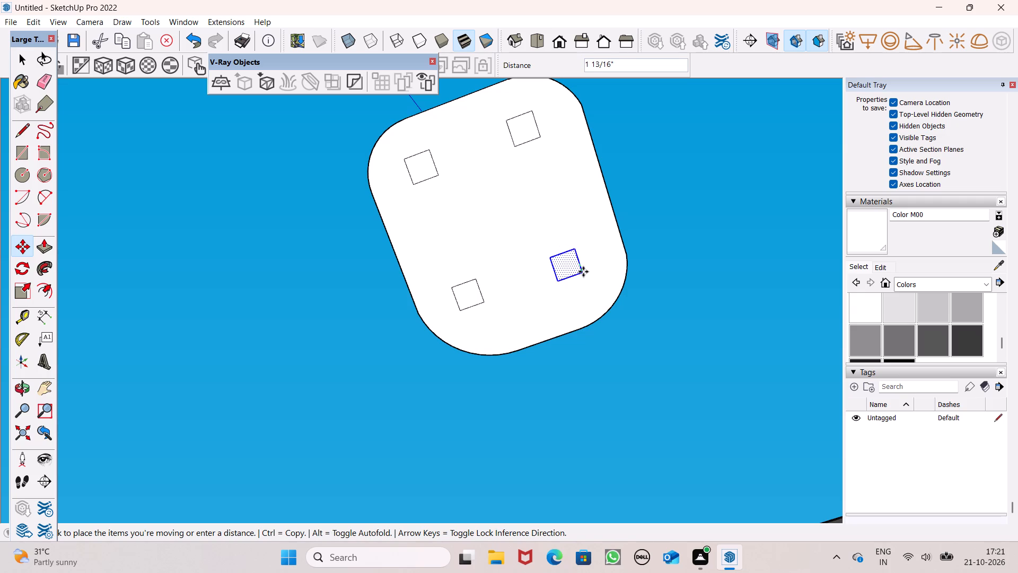
left_click_drag(583, 272, 586, 271)
left_click_drag(586, 271, 589, 271)
scroll(535, 269, "up", 6)
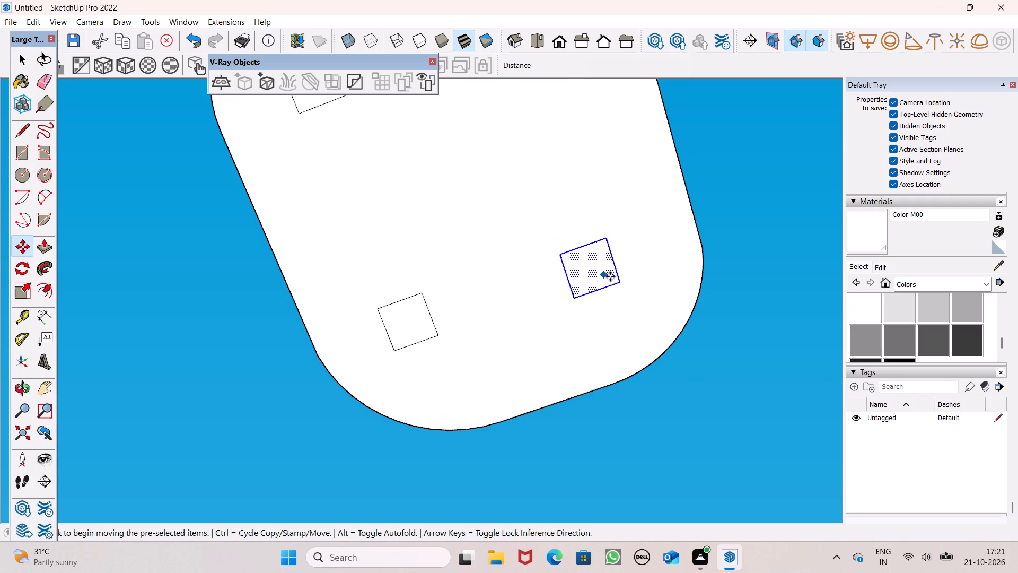
left_click_drag(618, 283, 618, 271)
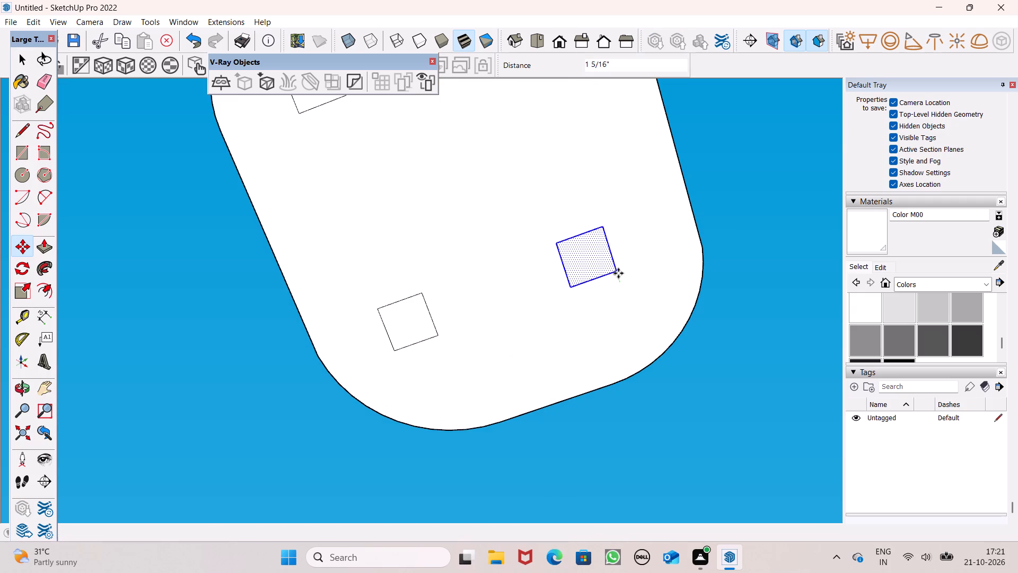
key("space")
left_click(730, 285)
scroll(699, 240, "down", 6)
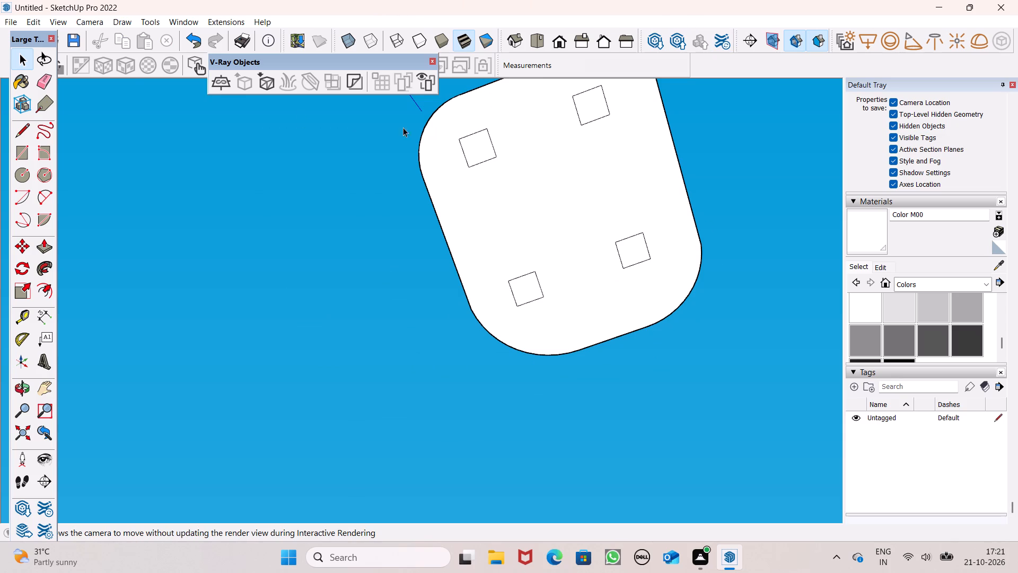
Extrude the first small square on the slab's underside 1' outward with Push/Pull to form a leg.
left_click(41, 253)
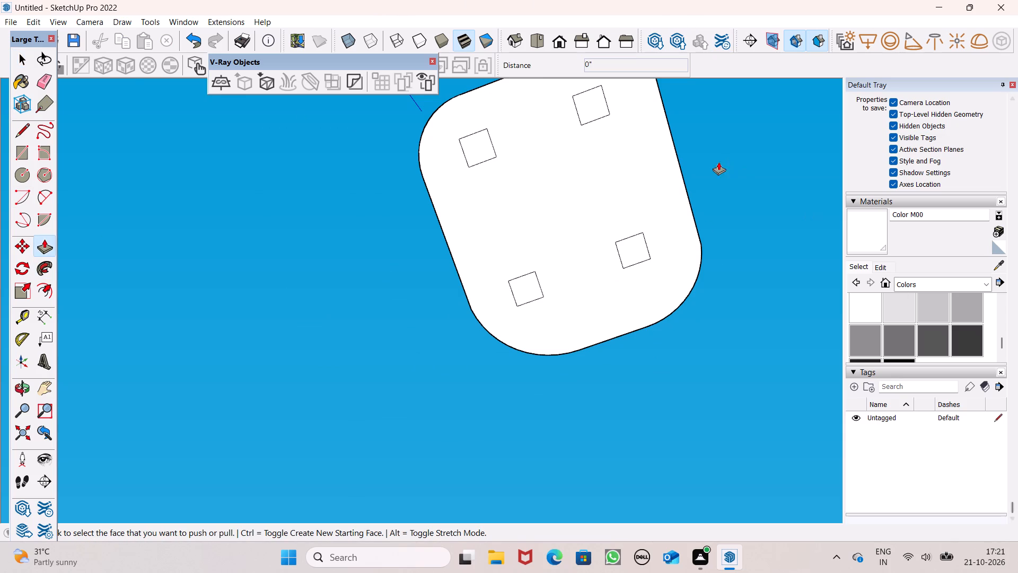
scroll(513, 229, "down", 3)
middle_click_drag(523, 254, 578, 396)
scroll(533, 289, "up", 3)
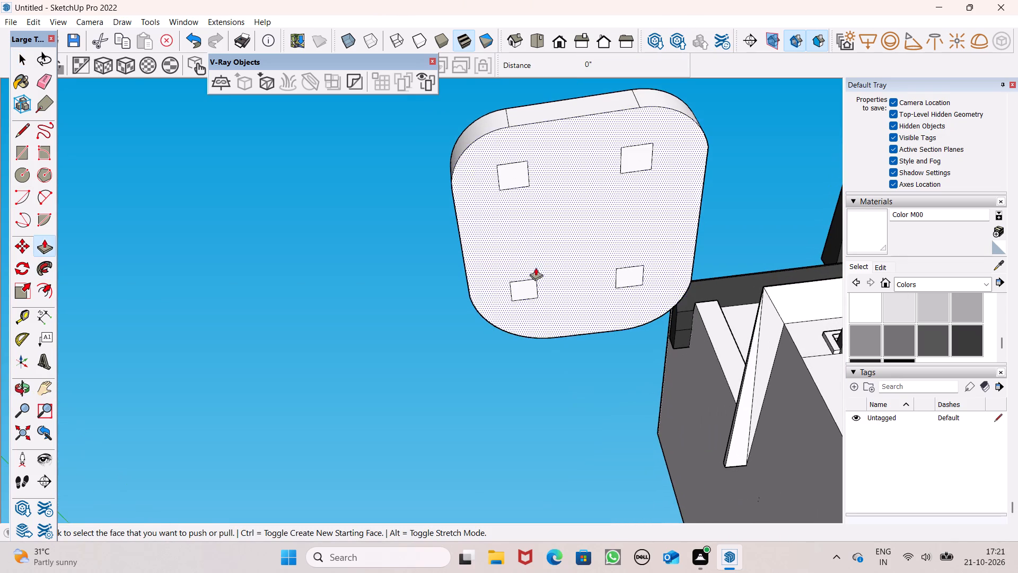
left_click_drag(505, 159, 505, 179)
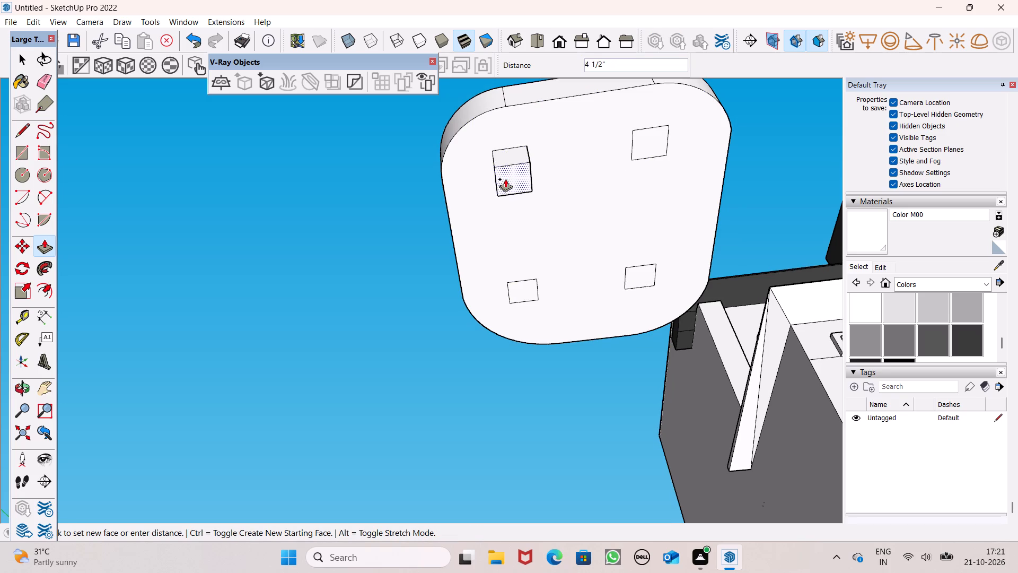
left_click_drag(505, 179, 504, 194)
left_click_drag(504, 194, 504, 193)
key("1")
key("apostrophe")
key("Return")
Extrude the other three small squares on the slab's underside 1', matching the first leg's length.
left_click_drag(643, 154, 623, 176)
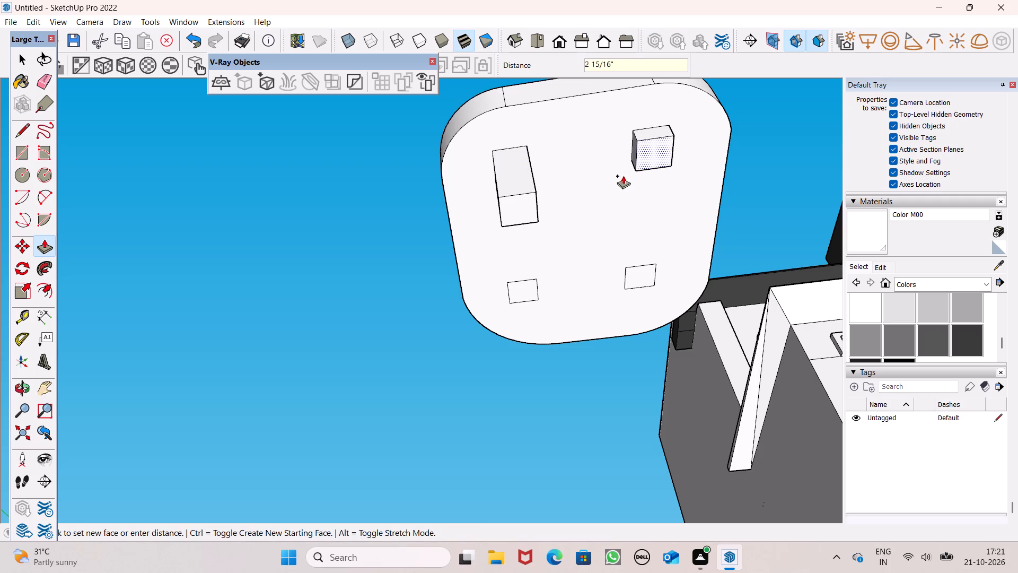
left_click_drag(623, 176, 537, 206)
scroll(590, 213, "down", 3)
middle_click_drag(593, 236, 475, 318)
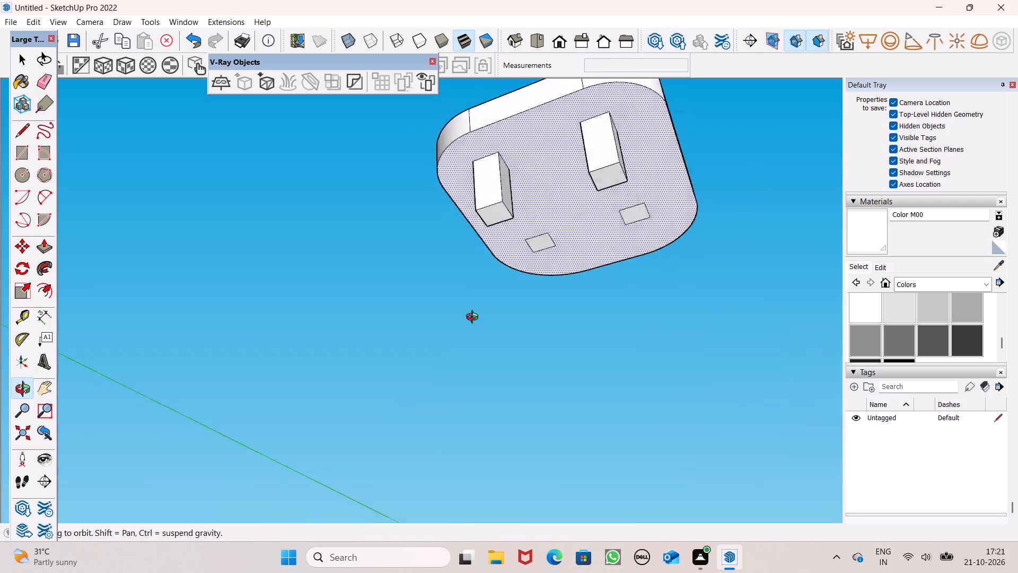
middle_click_drag(475, 318, 487, 282)
left_click_drag(540, 244, 489, 192)
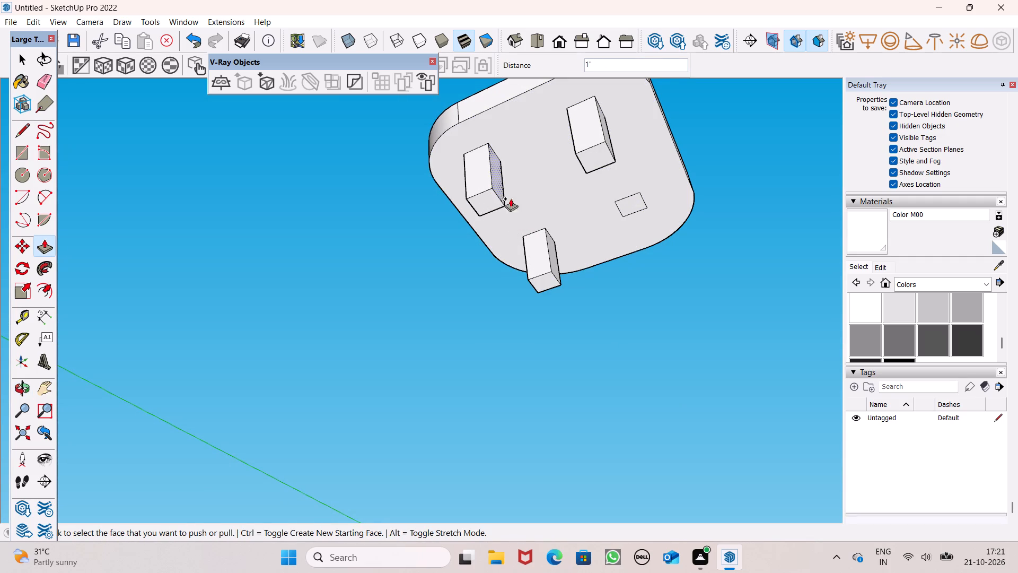
left_click_drag(625, 207, 552, 273)
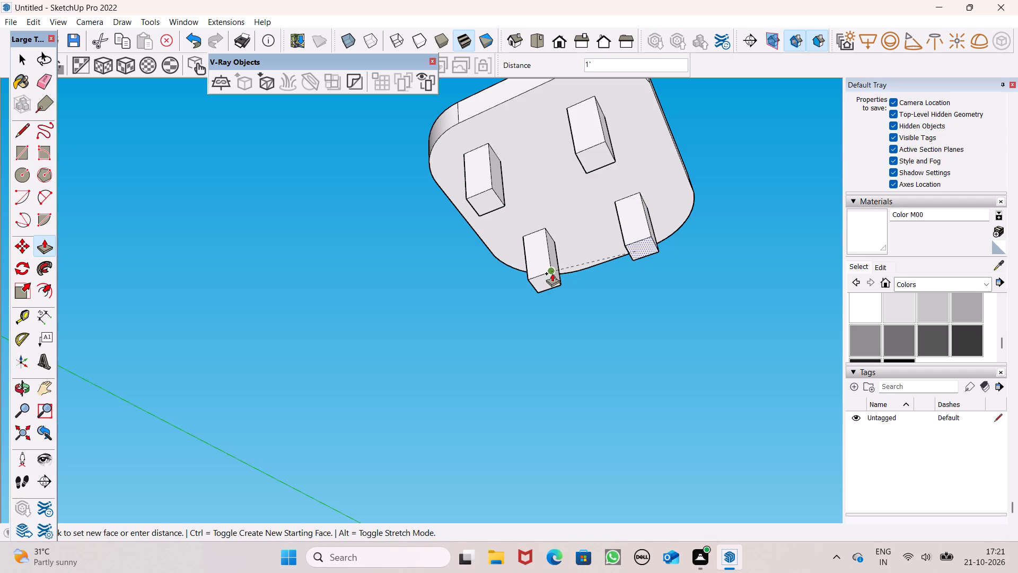
left_click_drag(552, 273, 550, 275)
key("space")
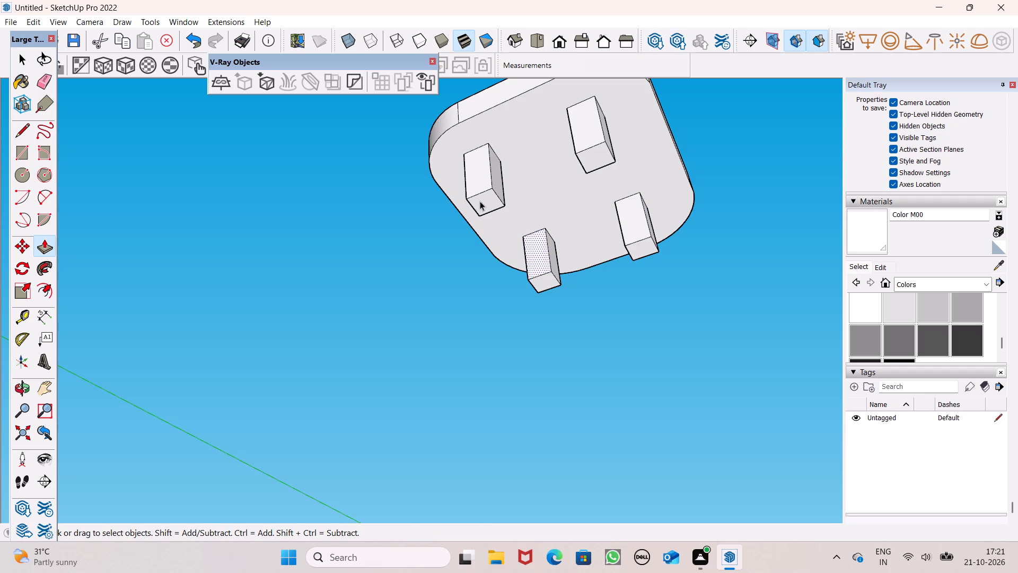
Taper the first leg by scaling its end face inward from three corners by about 0.78, 0.78 and 0.73.
double_click(484, 203)
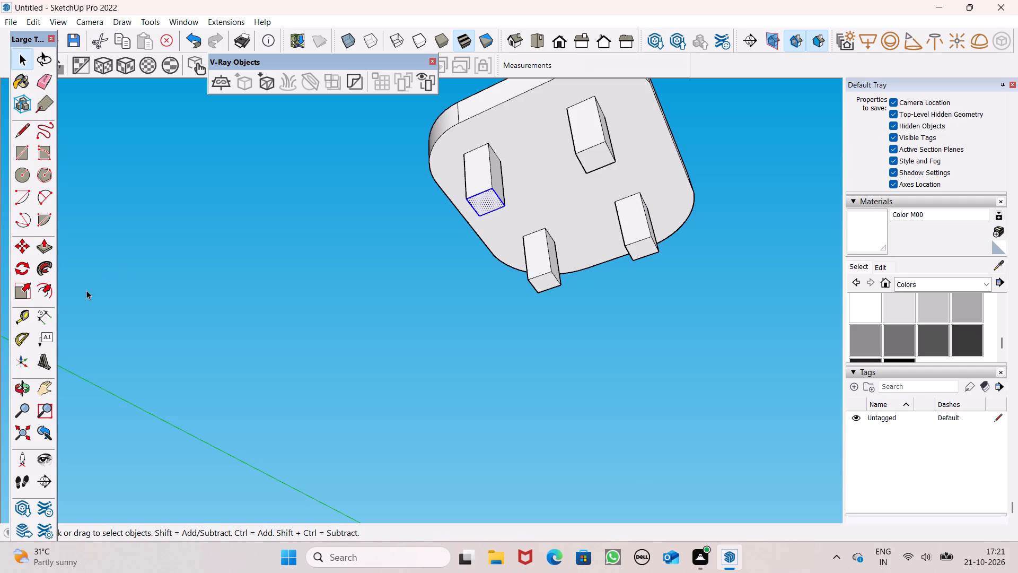
left_click(16, 302)
left_click(25, 290)
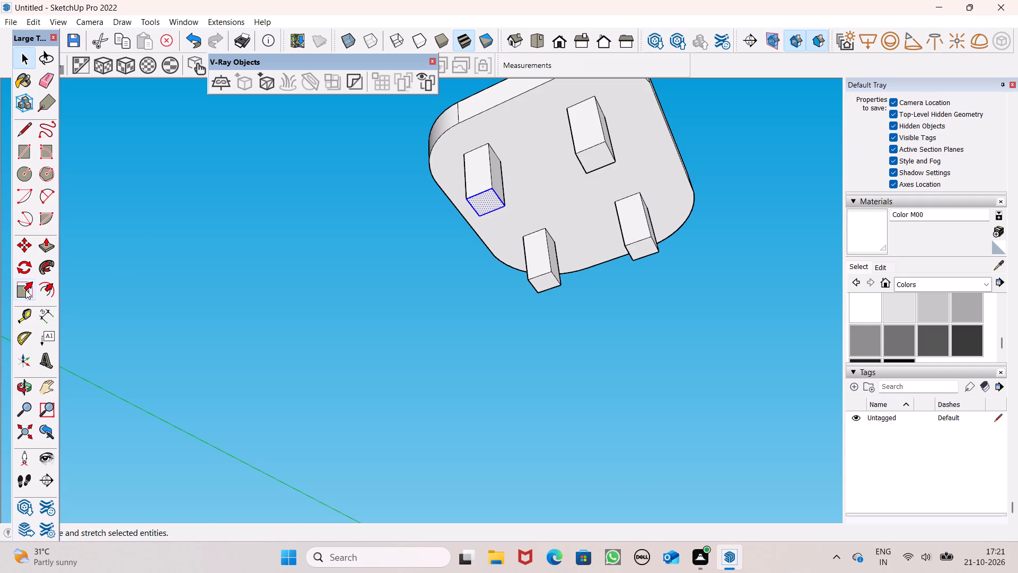
scroll(546, 216, "up", 8)
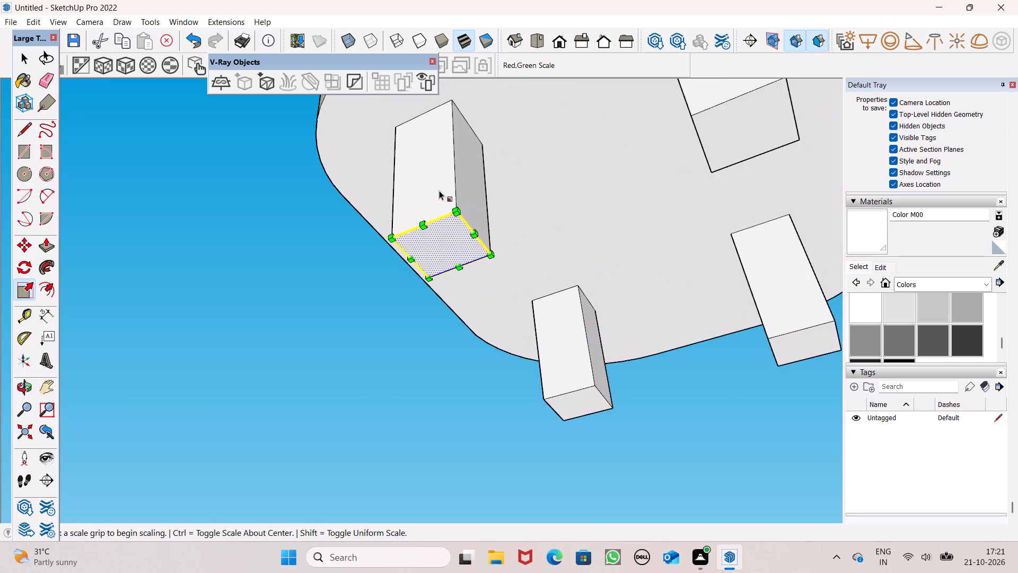
middle_click_drag(436, 238, 468, 195)
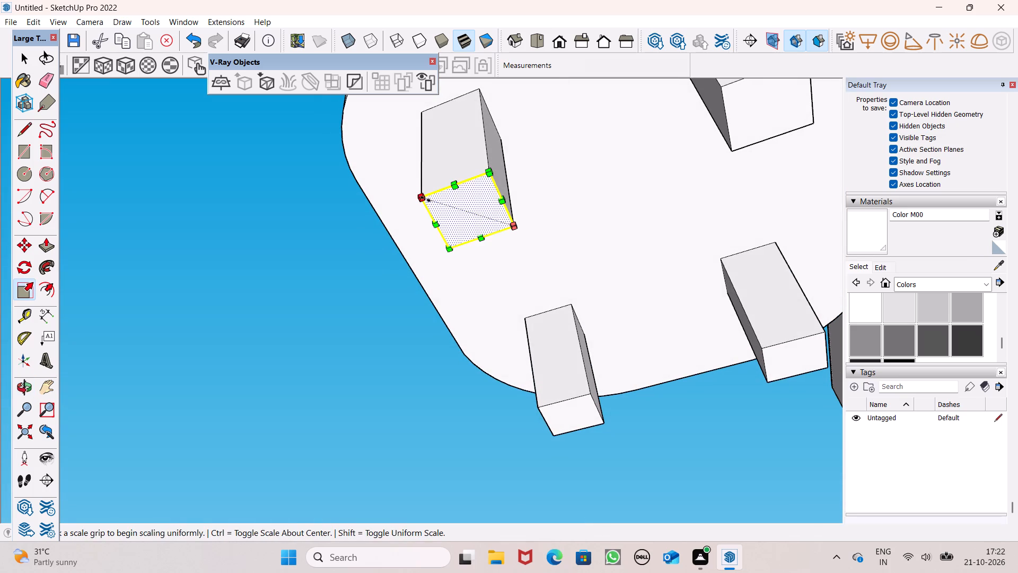
left_click_drag(426, 199, 441, 208)
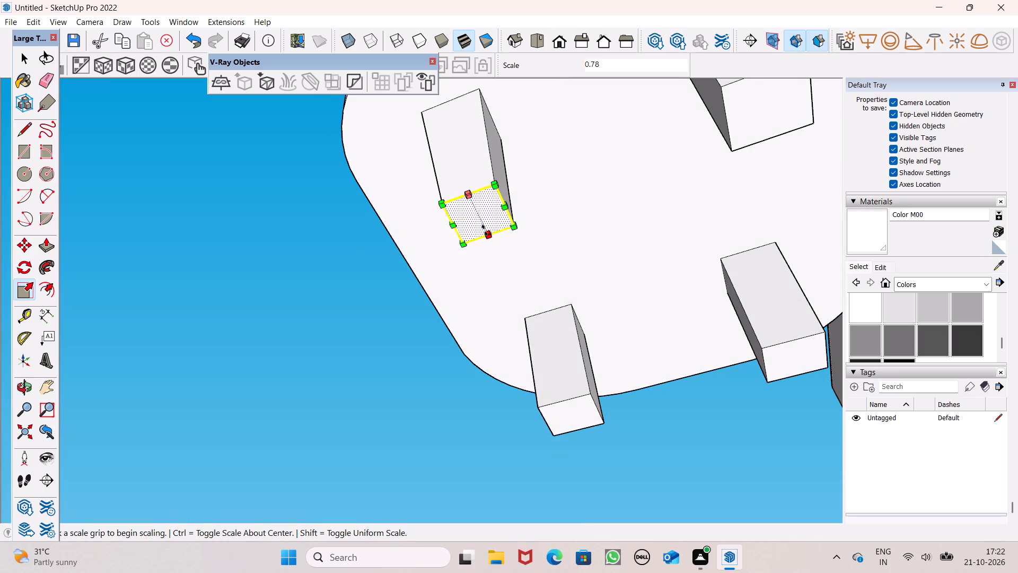
left_click_drag(513, 225, 501, 214)
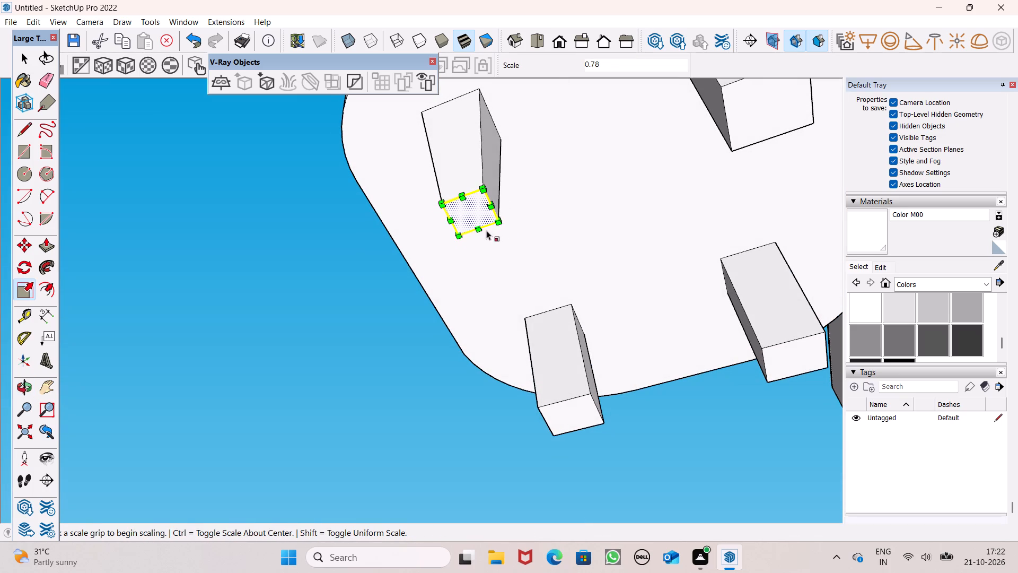
left_click_drag(461, 237, 468, 224)
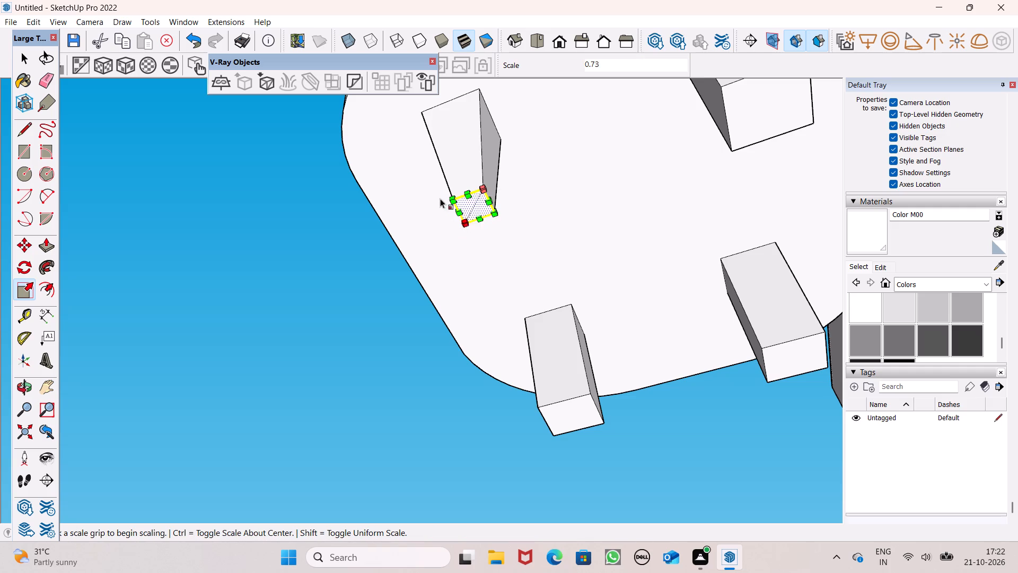
Stretch the first leg's tapered end face slightly back outward on two adjacent sides.
scroll(417, 198, "down", 3)
scroll(456, 203, "up", 6)
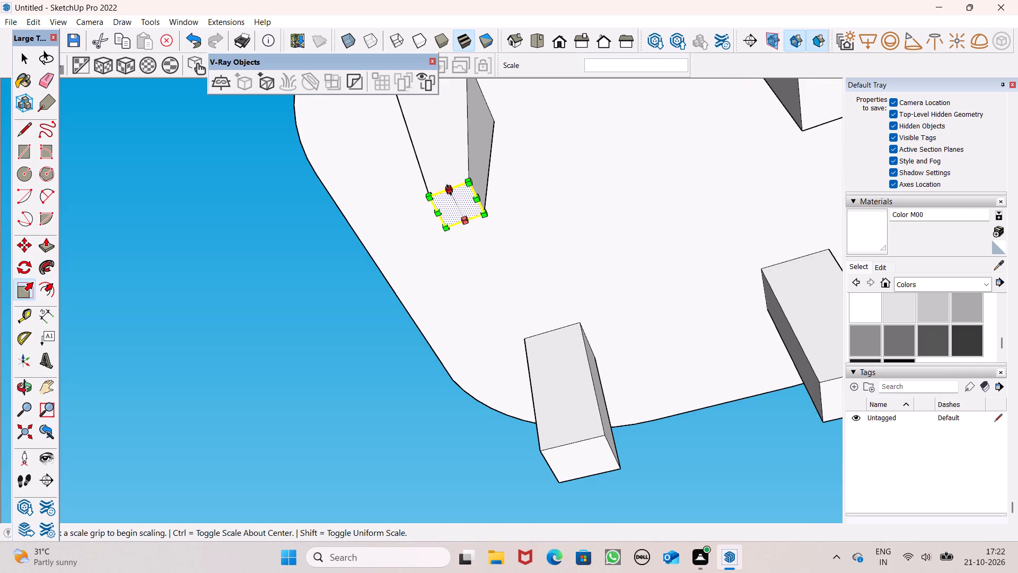
left_click_drag(449, 190, 446, 173)
left_click_drag(471, 192, 475, 192)
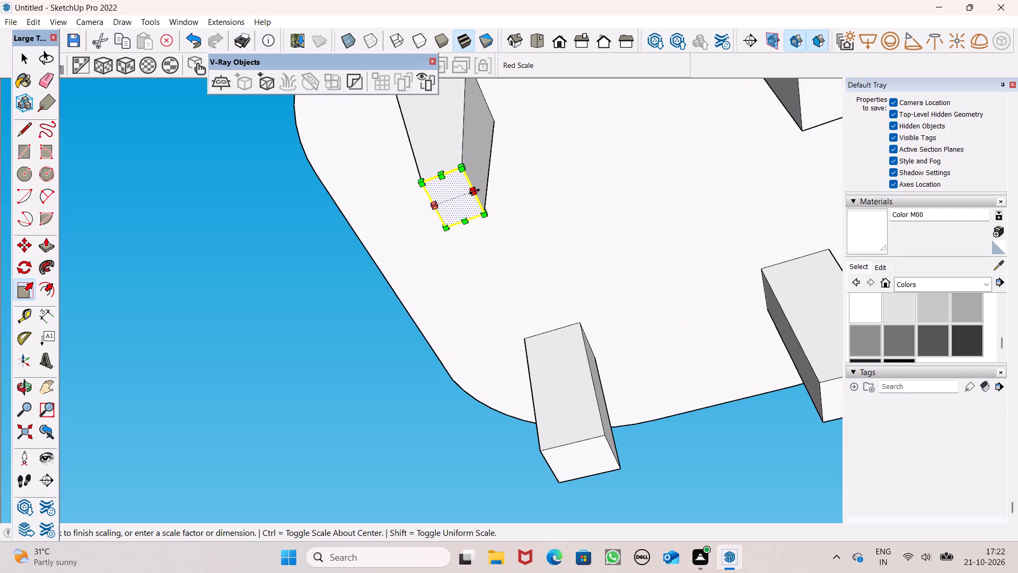
left_click_drag(475, 192, 485, 190)
scroll(371, 173, "down", 7)
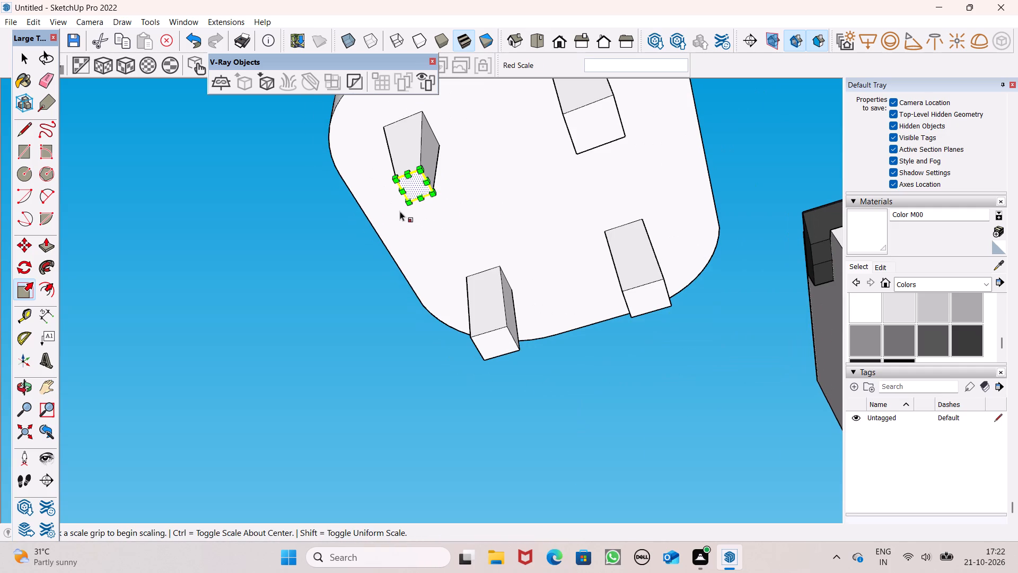
key("space")
left_click(373, 286)
Scale the second leg's end face inward from one corner to about 0.93.
middle_click_drag(469, 277, 353, 315)
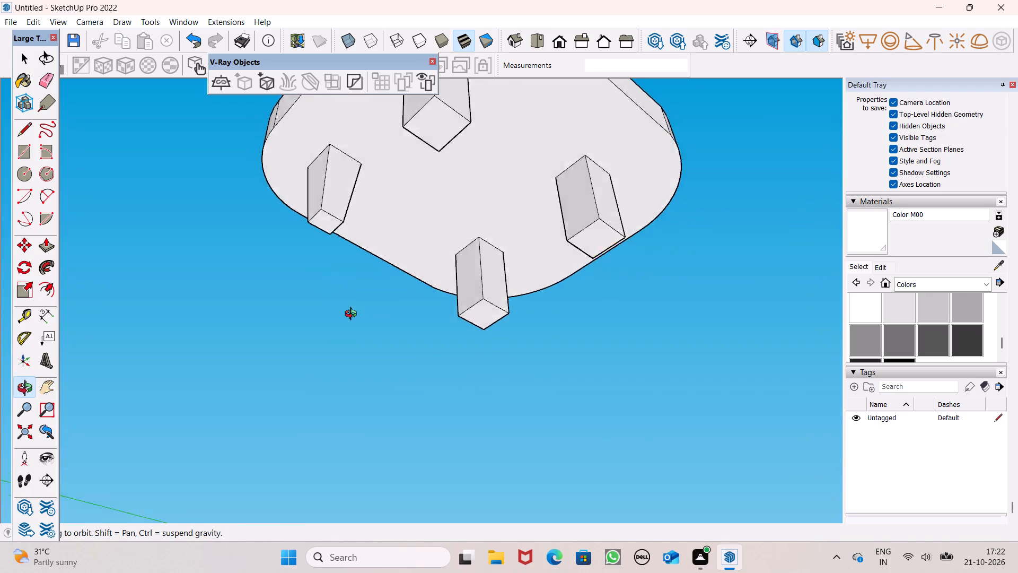
middle_click_drag(353, 315, 425, 349)
double_click(529, 175)
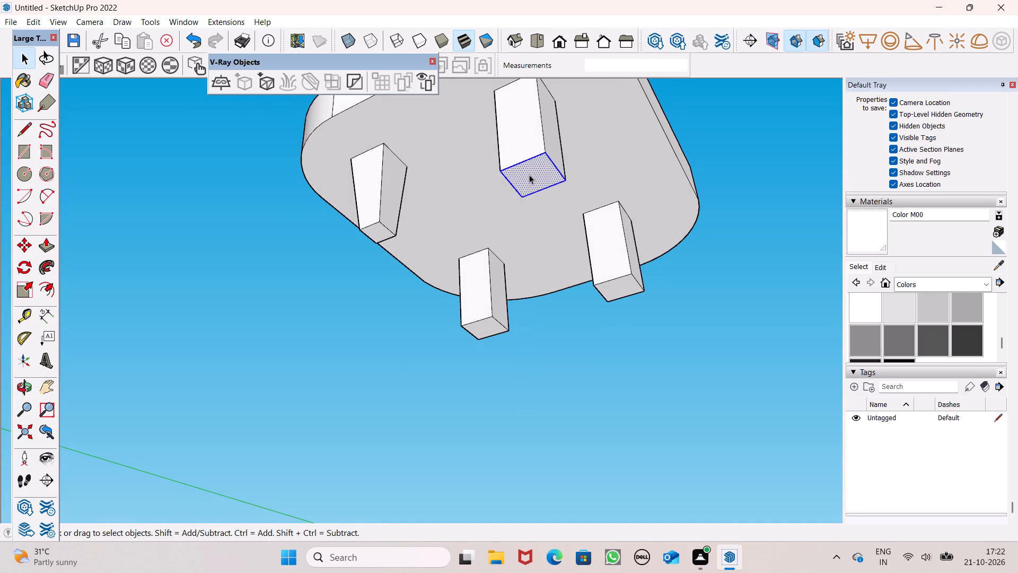
left_click(25, 281)
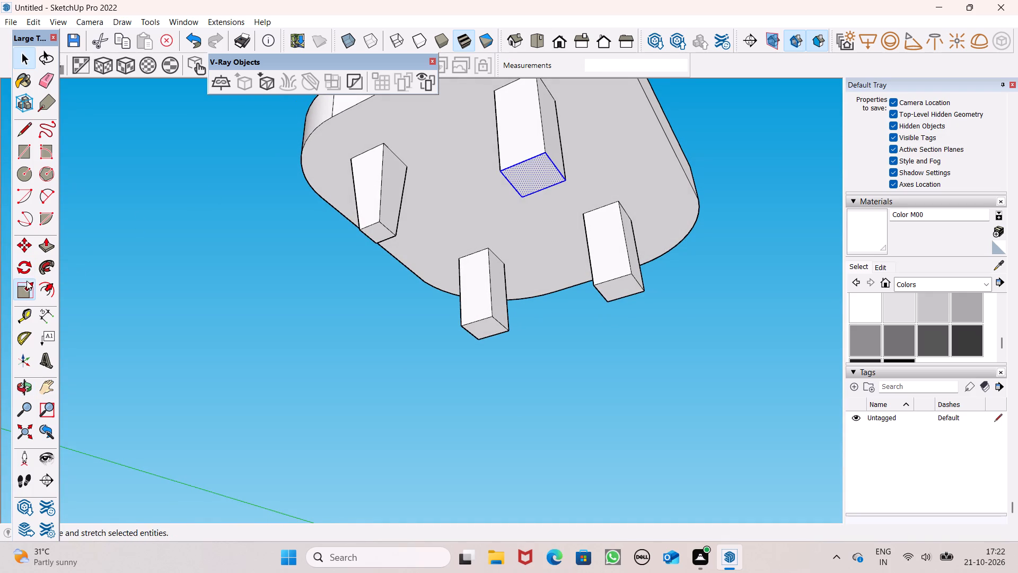
scroll(485, 187, "up", 3)
scroll(505, 179, "down", 1)
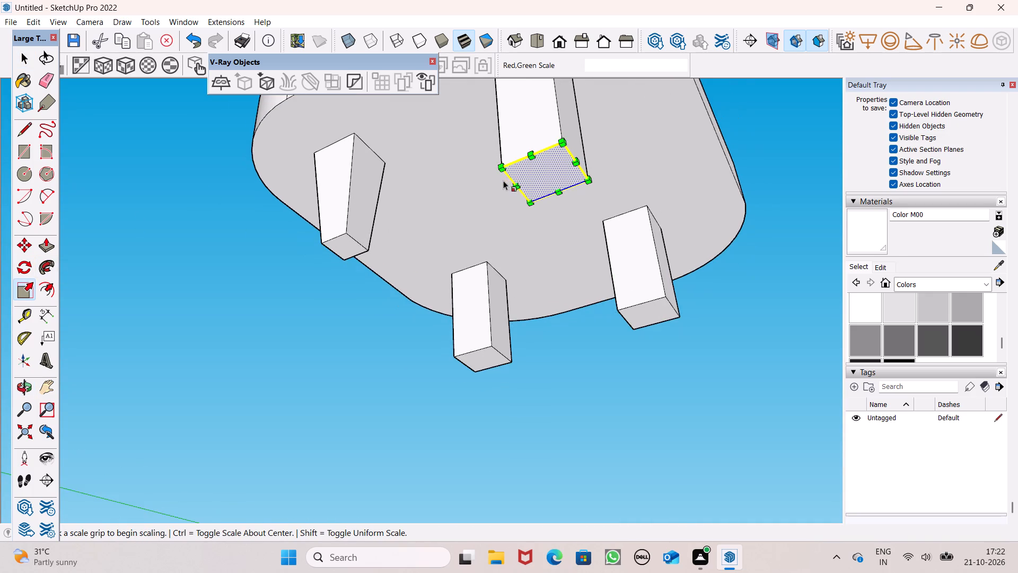
scroll(491, 112, "up", 3)
left_click_drag(507, 192, 515, 197)
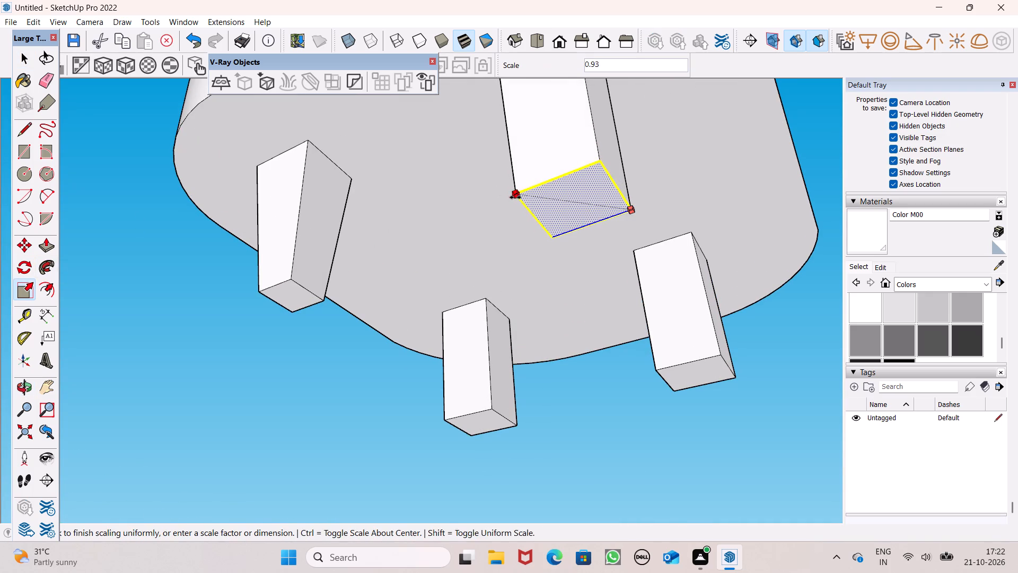
left_click_drag(515, 197, 516, 197)
Scale the second leg's end face inward from another corner by about 0.87.
scroll(470, 152, "down", 4)
middle_click_drag(473, 185, 449, 21)
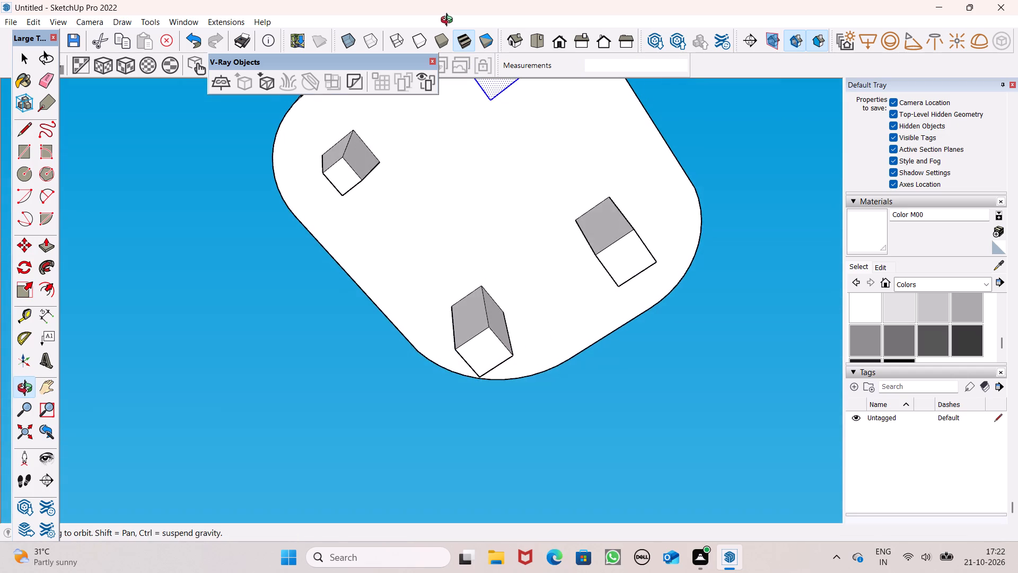
middle_click_drag(449, 21, 449, 21)
scroll(514, 111, "down", 6)
scroll(494, 154, "down", 5)
scroll(504, 81, "up", 7)
middle_click_drag(502, 151, 486, 178)
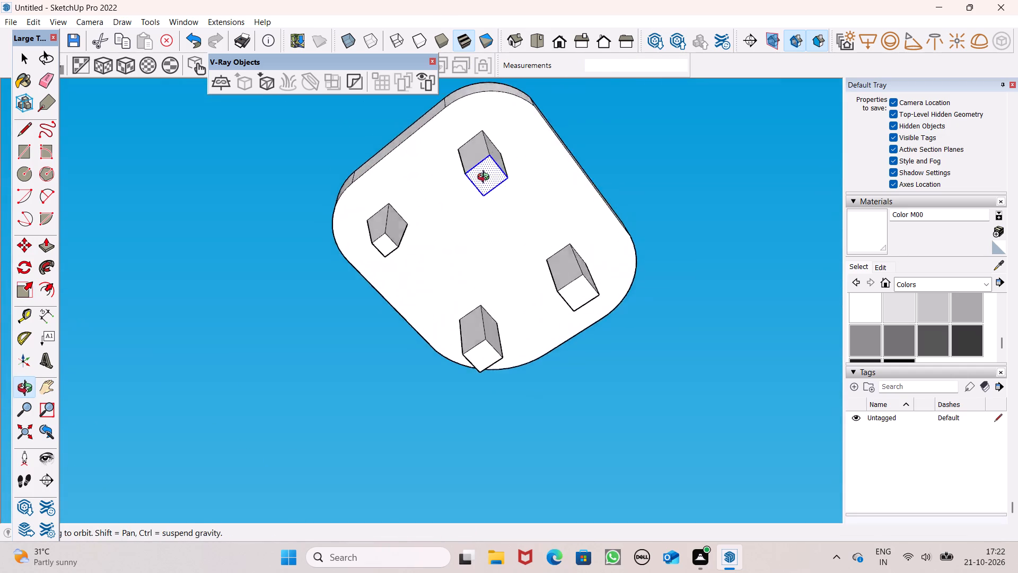
middle_click_drag(486, 178, 471, 198)
scroll(469, 190, "up", 5)
left_click(477, 146)
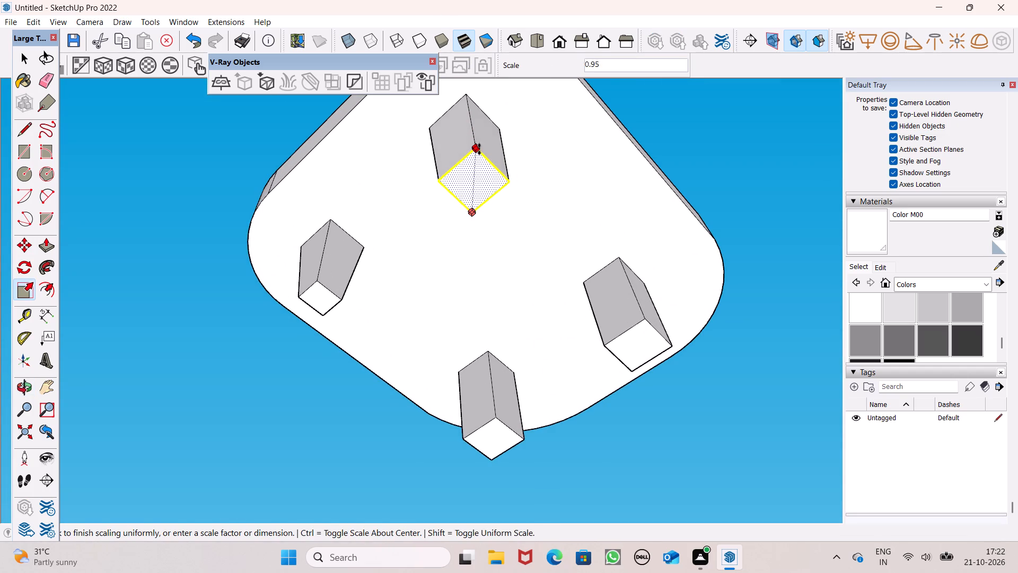
scroll(547, 111, "down", 3)
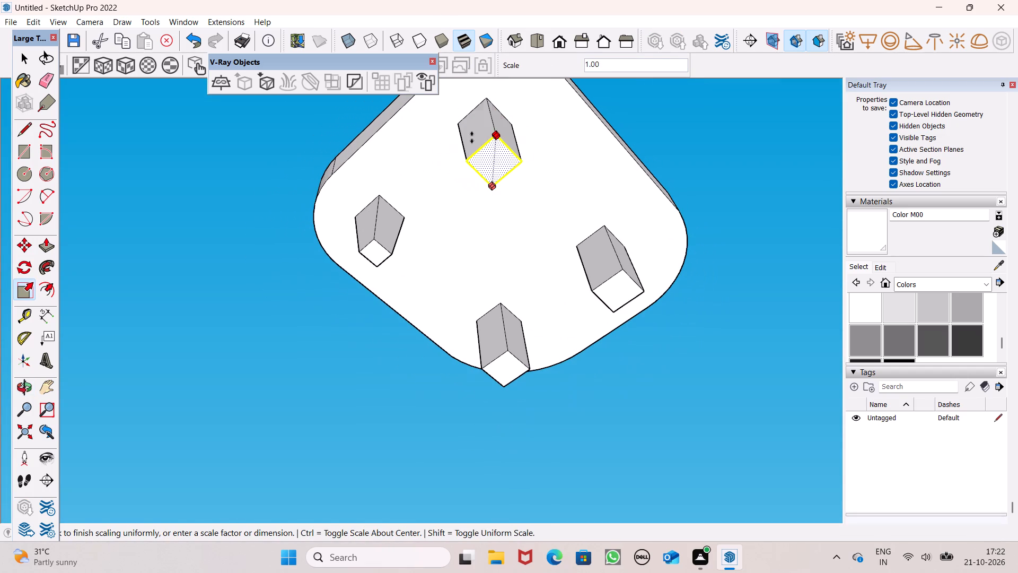
scroll(461, 143, "up", 4)
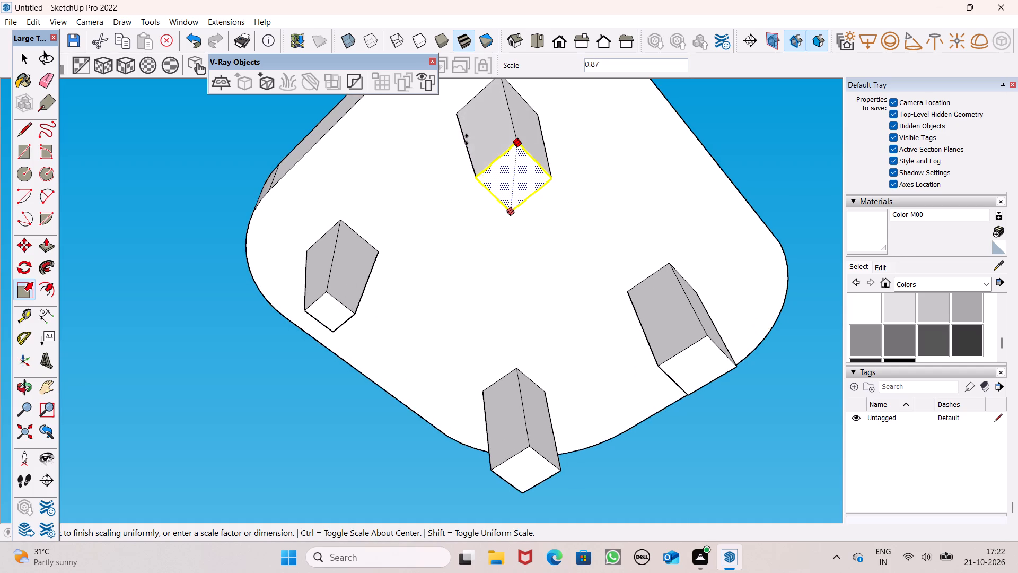
left_click(467, 138)
Shrink the second leg's end face slightly inward from one more corner to finish its taper.
scroll(366, 147, "down", 5)
middle_click_drag(418, 193, 434, 73)
scroll(449, 127, "up", 4)
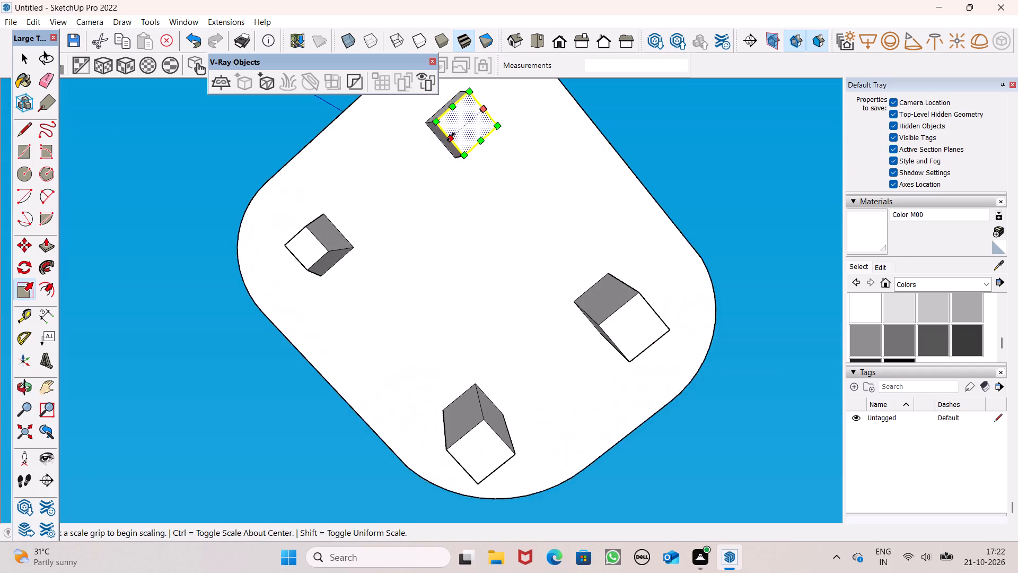
scroll(451, 137, "up", 1)
left_click_drag(464, 156, 468, 149)
scroll(411, 146, "down", 4)
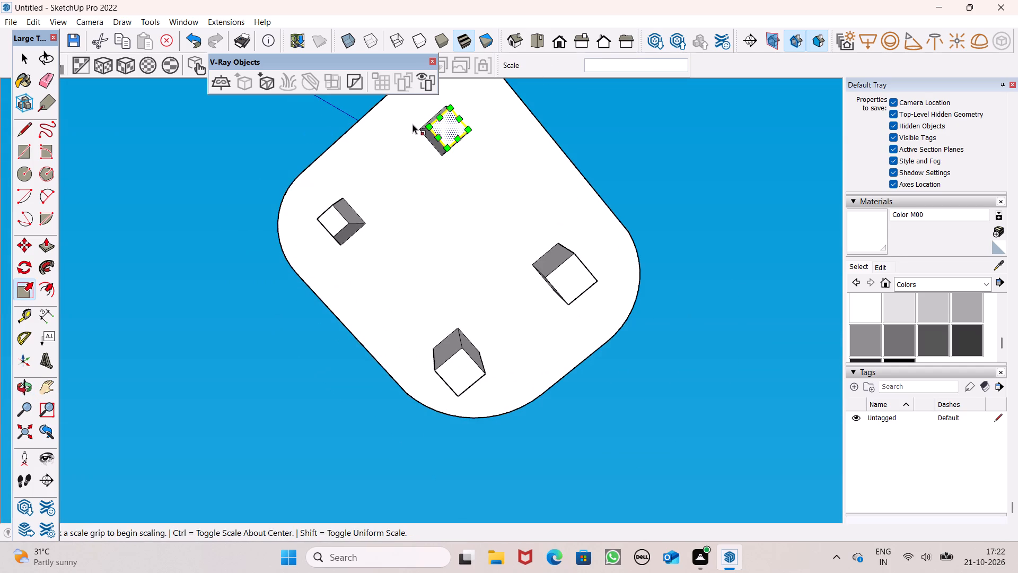
key("space")
left_click(675, 197)
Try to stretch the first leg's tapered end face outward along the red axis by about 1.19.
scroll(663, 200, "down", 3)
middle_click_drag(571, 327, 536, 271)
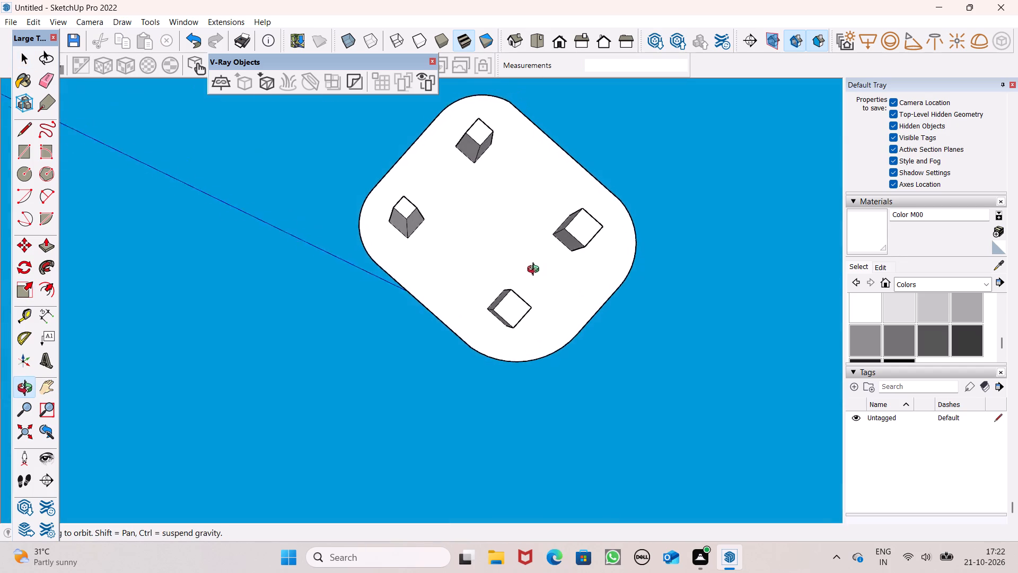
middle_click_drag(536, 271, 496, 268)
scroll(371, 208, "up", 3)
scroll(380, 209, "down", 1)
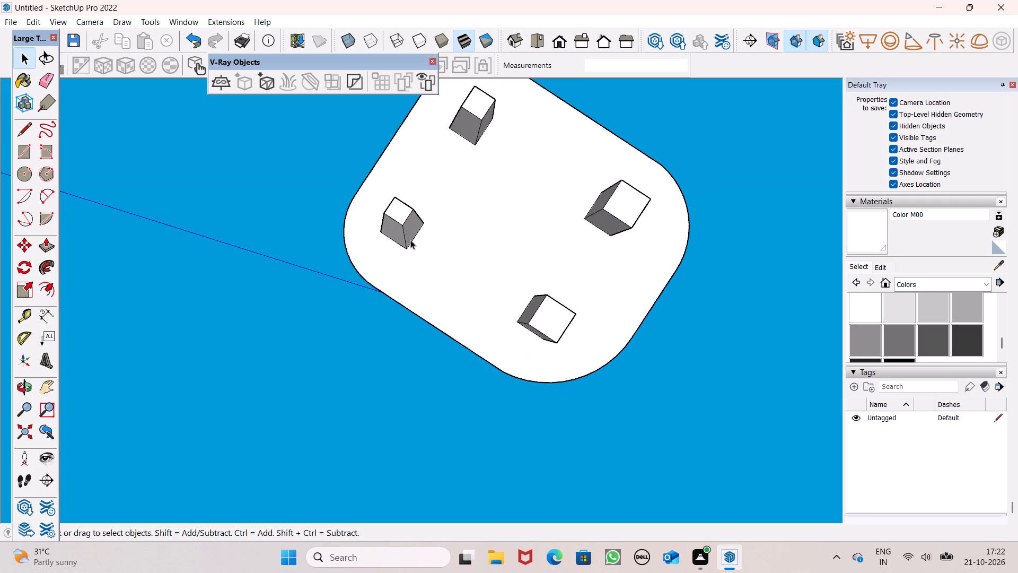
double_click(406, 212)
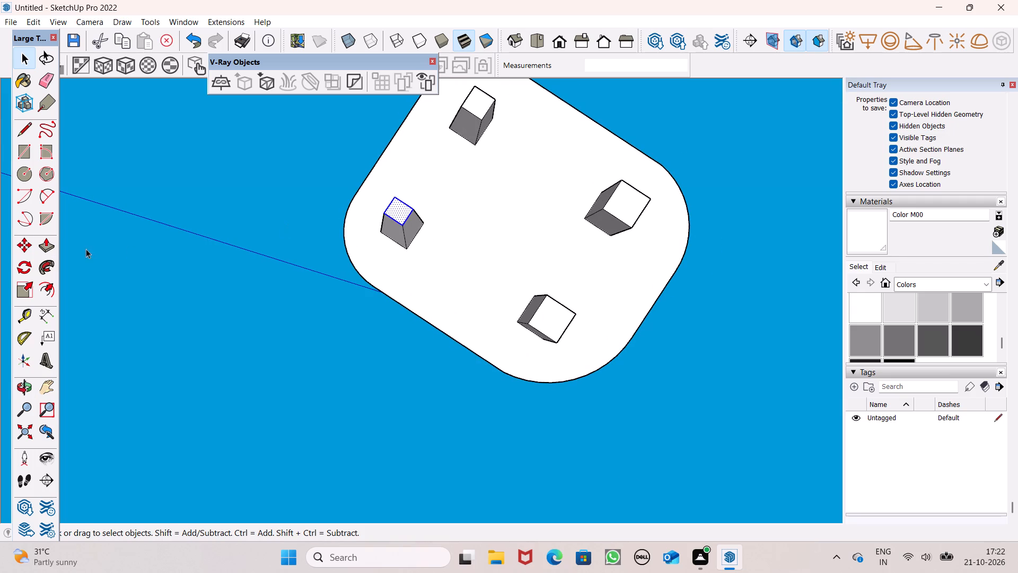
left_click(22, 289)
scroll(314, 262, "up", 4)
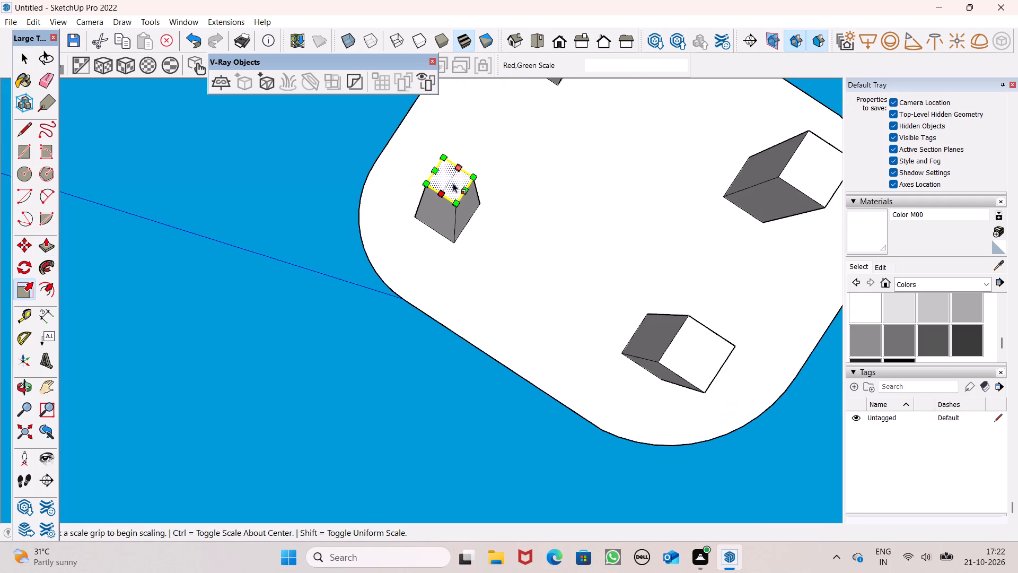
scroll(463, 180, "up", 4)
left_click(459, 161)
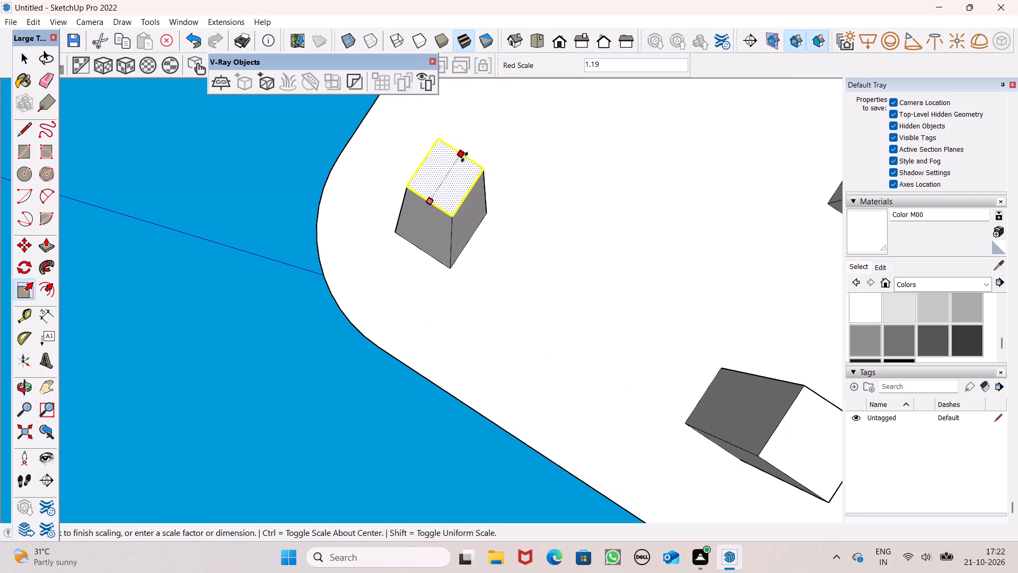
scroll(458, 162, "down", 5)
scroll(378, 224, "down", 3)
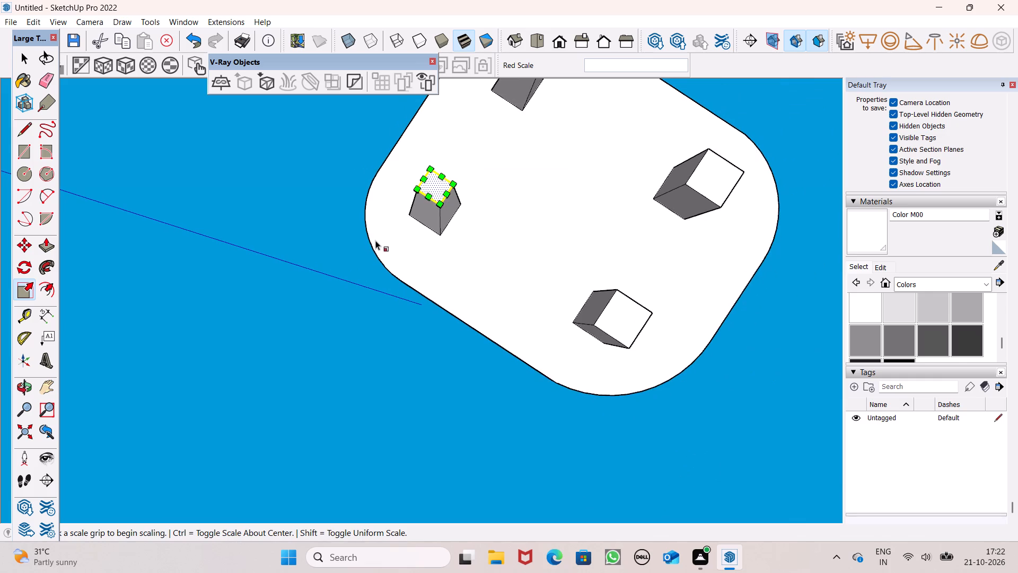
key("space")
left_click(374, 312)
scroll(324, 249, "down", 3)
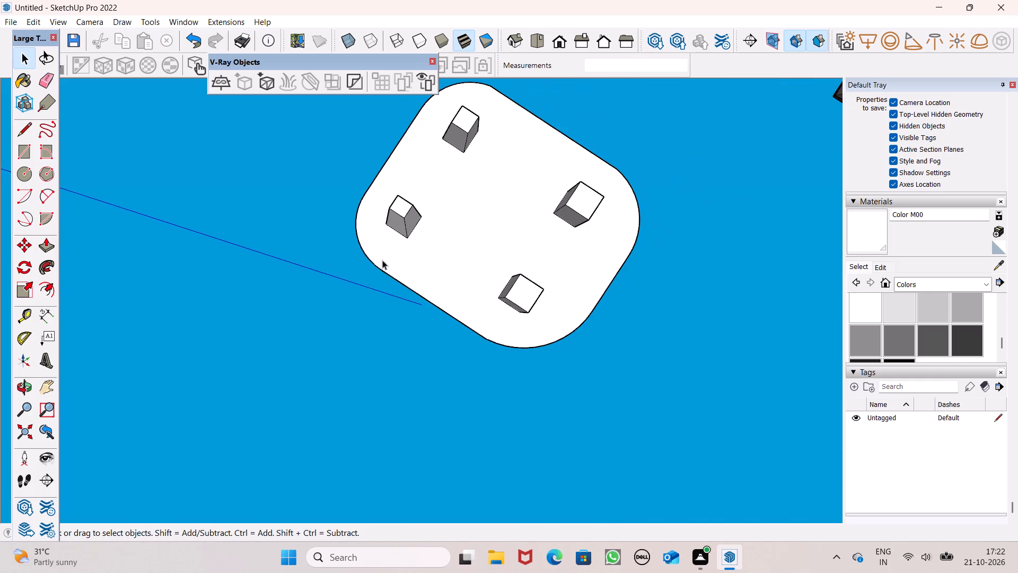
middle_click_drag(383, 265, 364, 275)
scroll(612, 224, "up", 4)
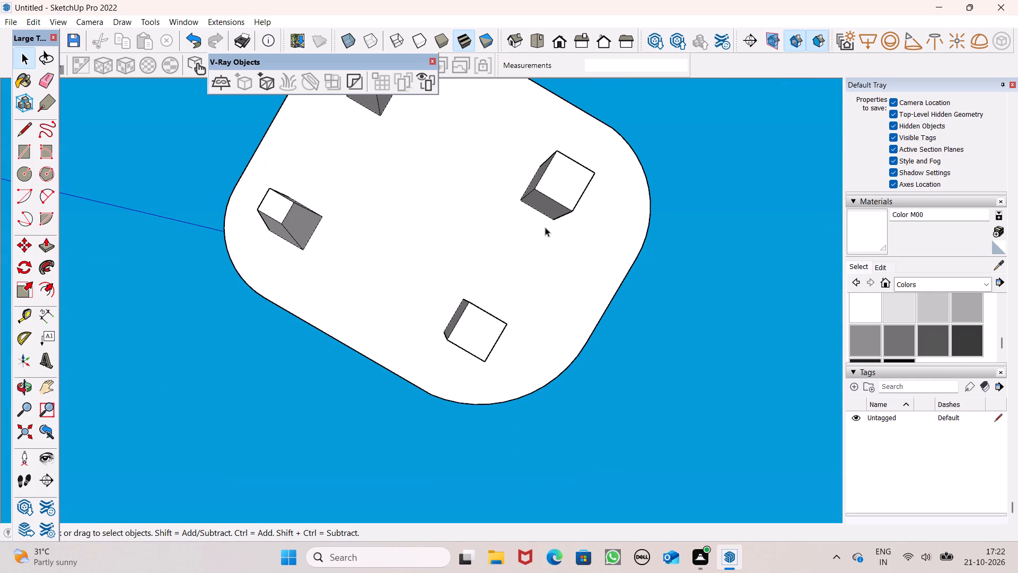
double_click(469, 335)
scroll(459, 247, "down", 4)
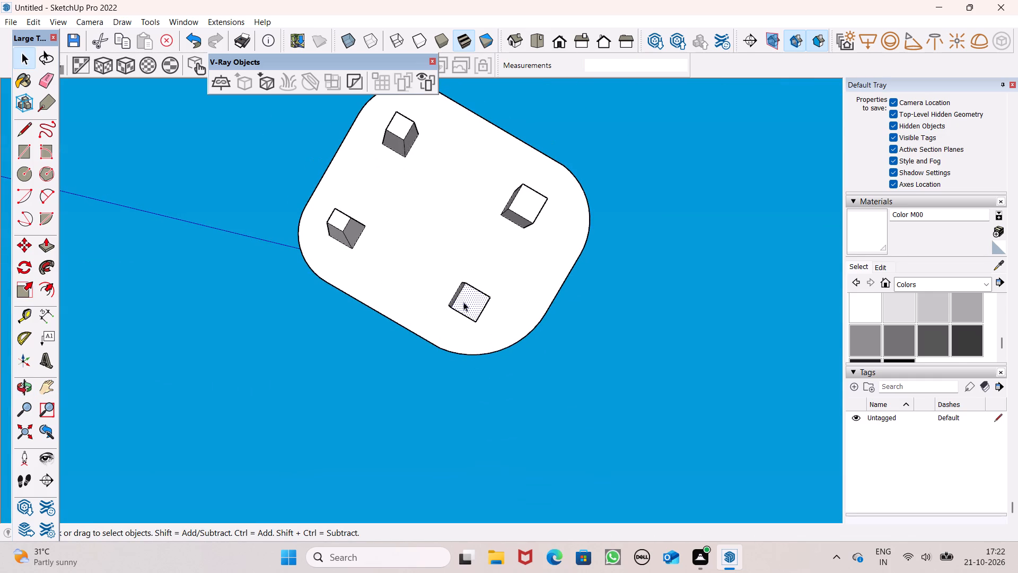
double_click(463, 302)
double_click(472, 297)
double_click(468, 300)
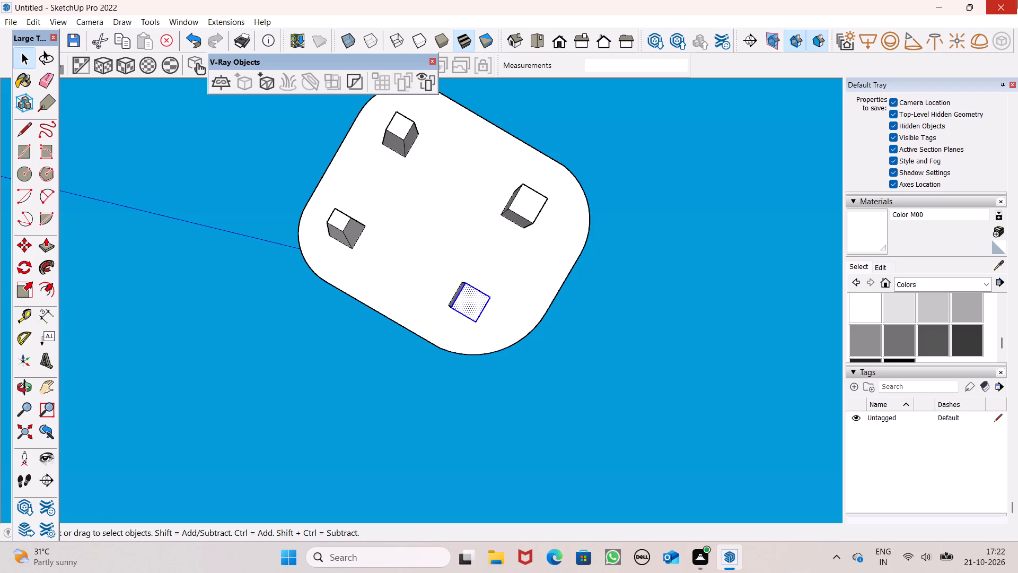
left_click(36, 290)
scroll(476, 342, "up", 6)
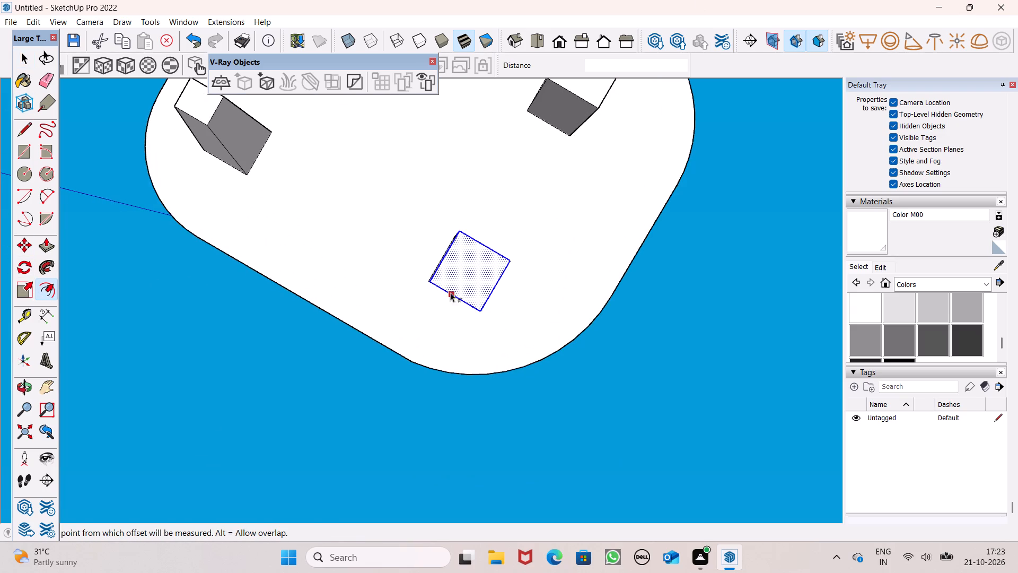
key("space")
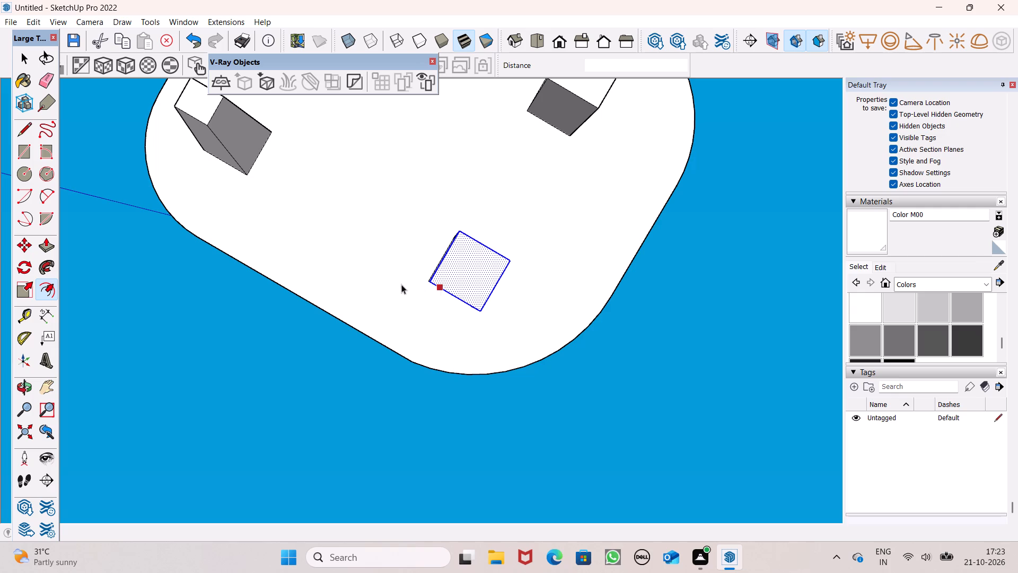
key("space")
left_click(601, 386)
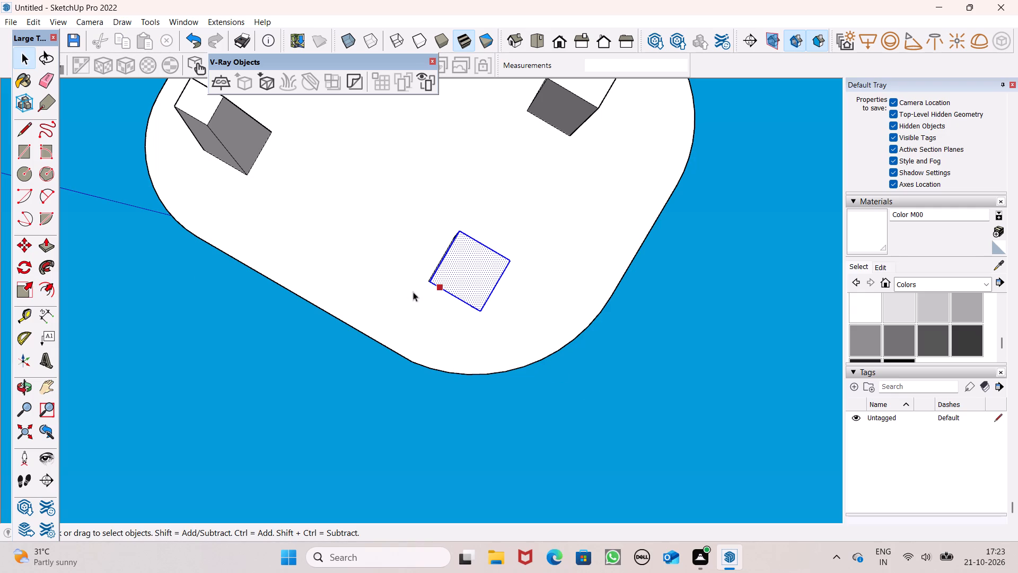
Taper the third leg by scaling its end face inward from three corners, using about 0.77 at the second corner.
double_click(468, 281)
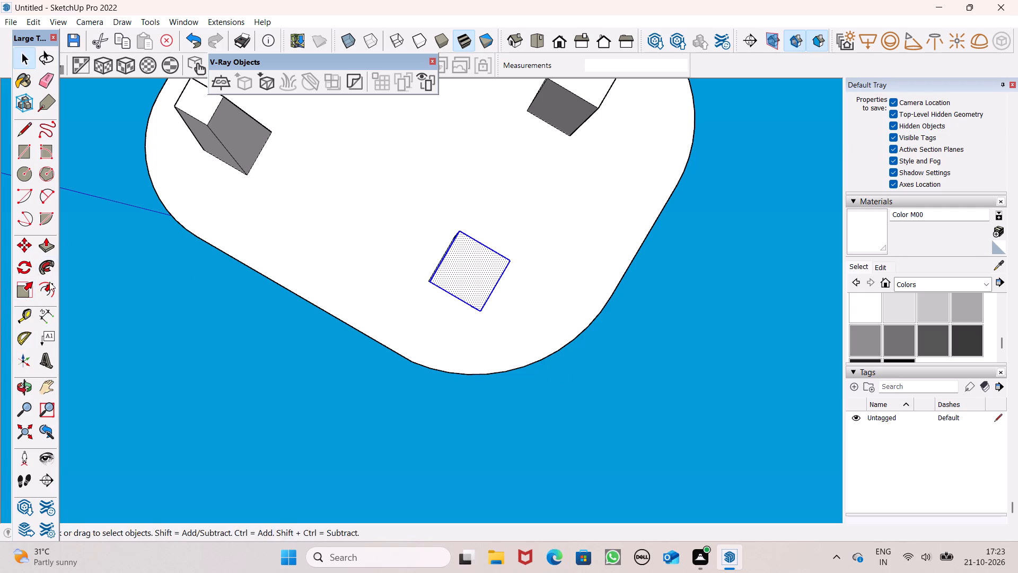
left_click(33, 292)
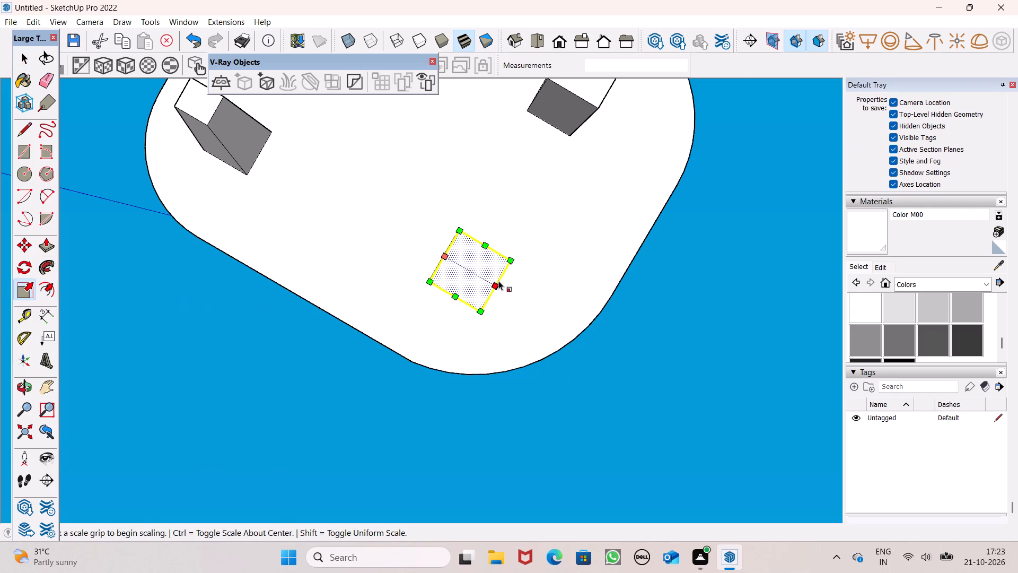
scroll(503, 276, "up", 3)
left_click_drag(400, 284, 410, 286)
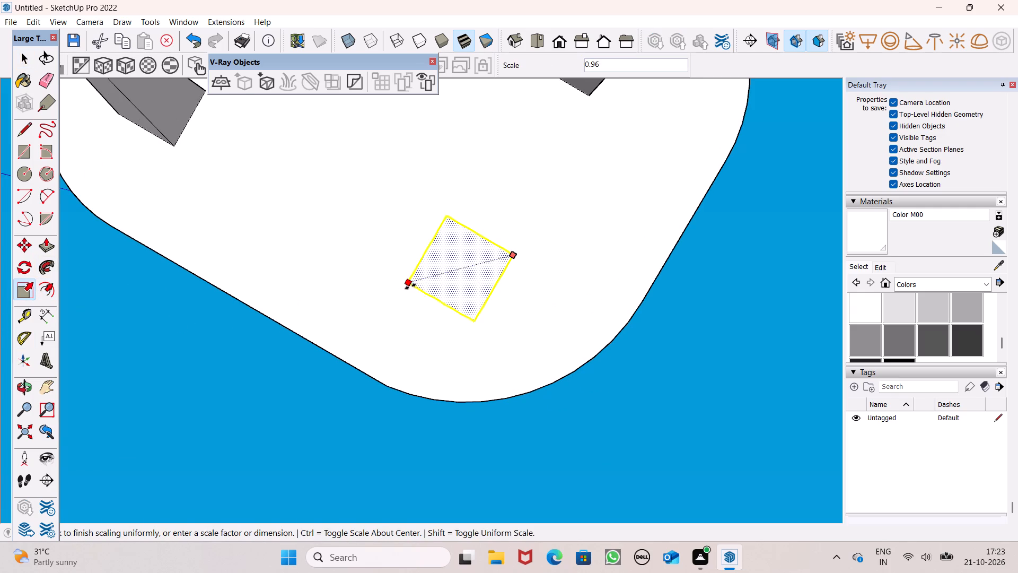
left_click_drag(410, 286, 415, 287)
left_click_drag(508, 256, 490, 262)
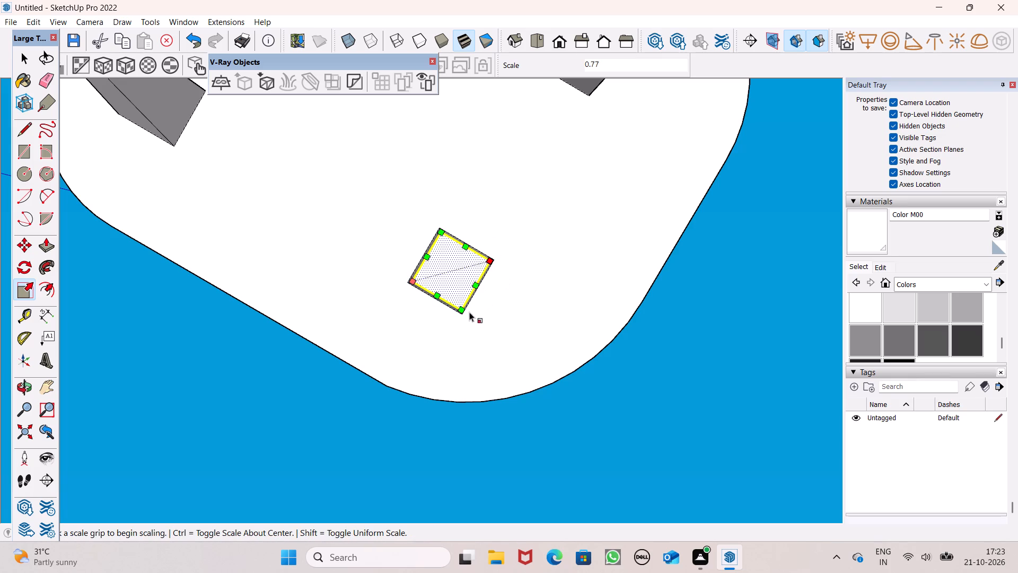
left_click_drag(464, 309, 464, 301)
scroll(466, 343, "down", 3)
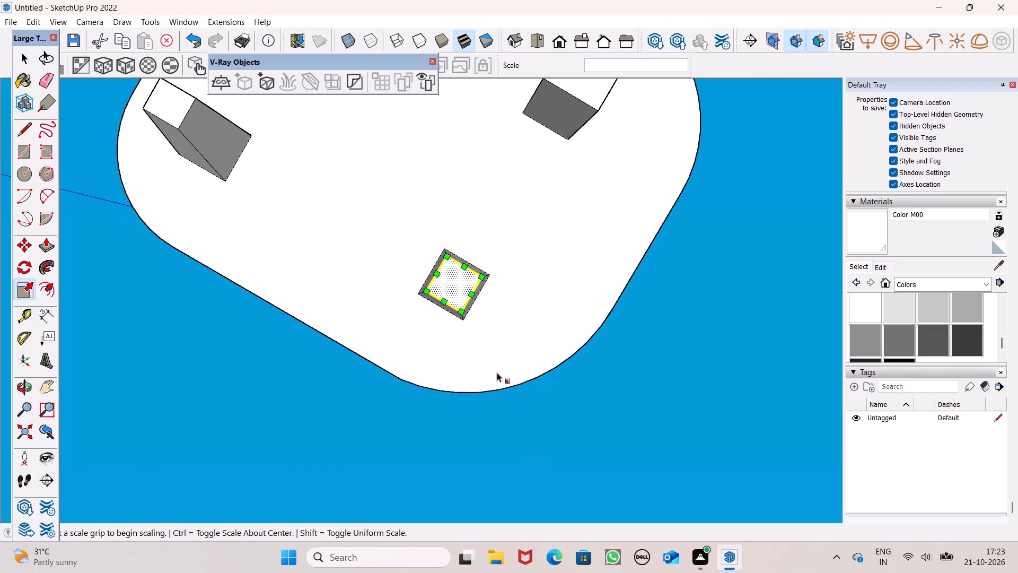
middle_click_drag(607, 412, 436, 429)
key("space")
left_click(624, 401)
Enlarge the first leg's end face slightly outward from two adjacent corners, the second by about 1.04.
scroll(633, 329, "down", 6)
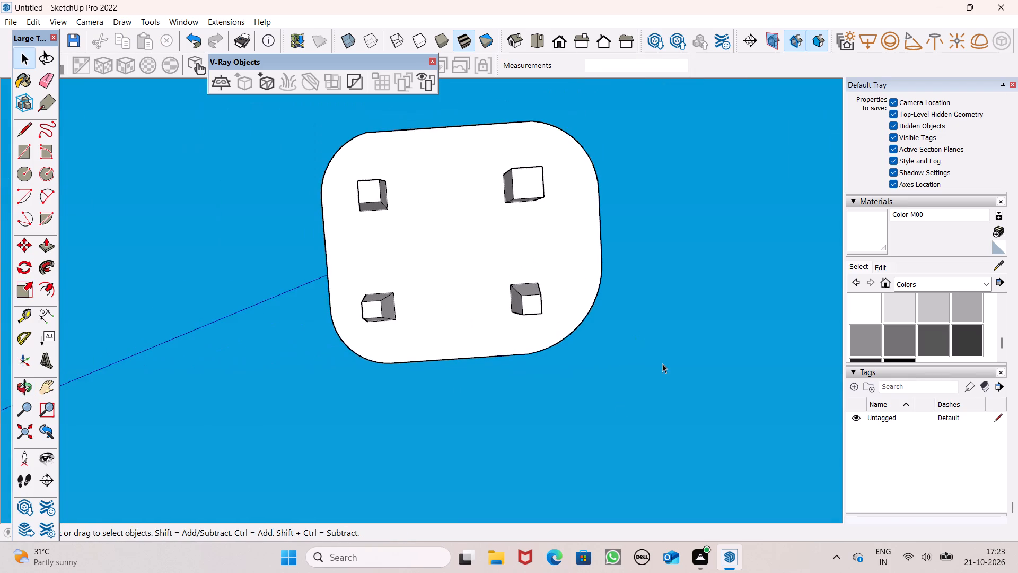
middle_click_drag(662, 369, 624, 329)
scroll(624, 322, "up", 1)
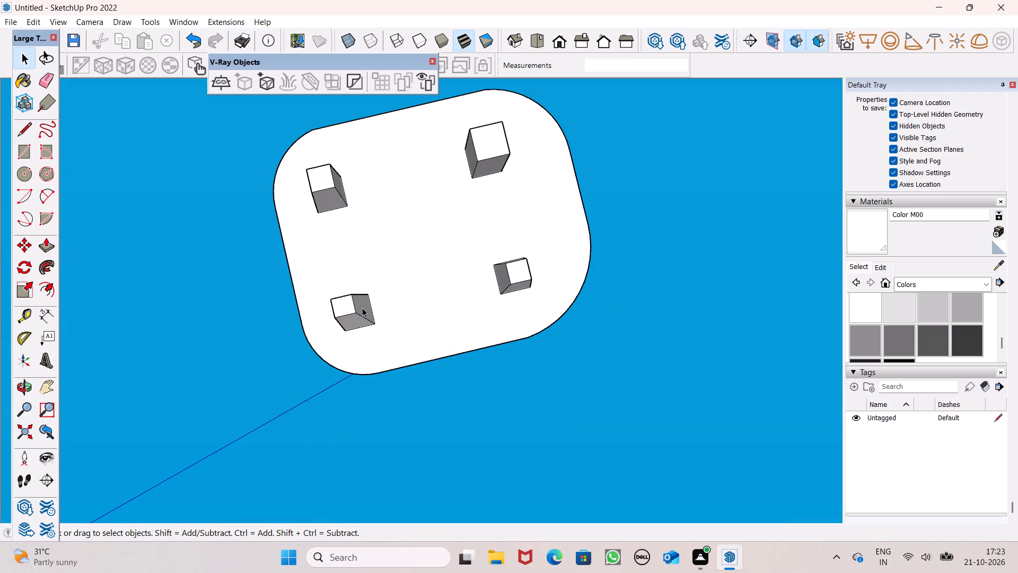
scroll(323, 315, "up", 3)
double_click(355, 301)
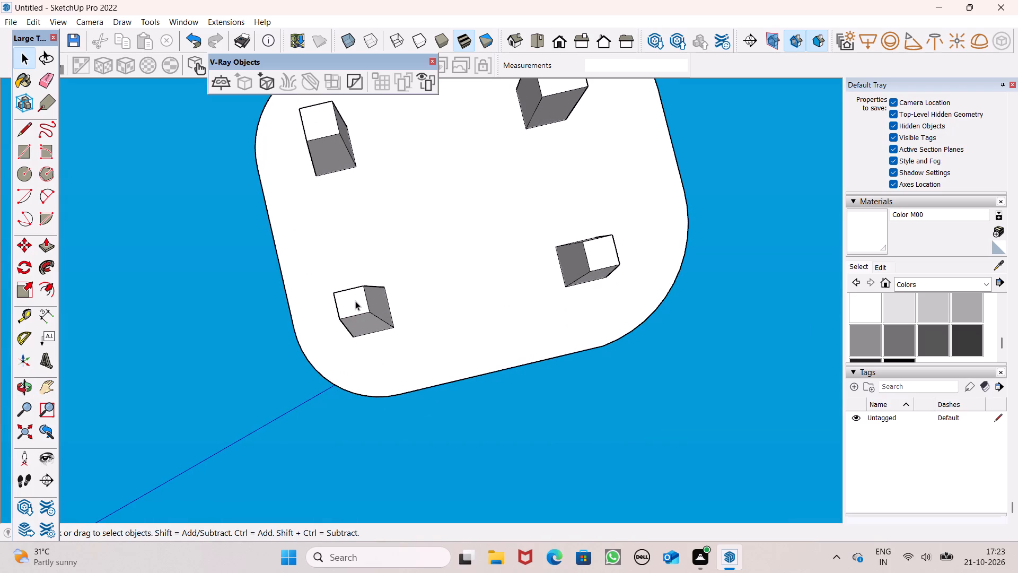
scroll(563, 291, "down", 4)
scroll(314, 282, "up", 1)
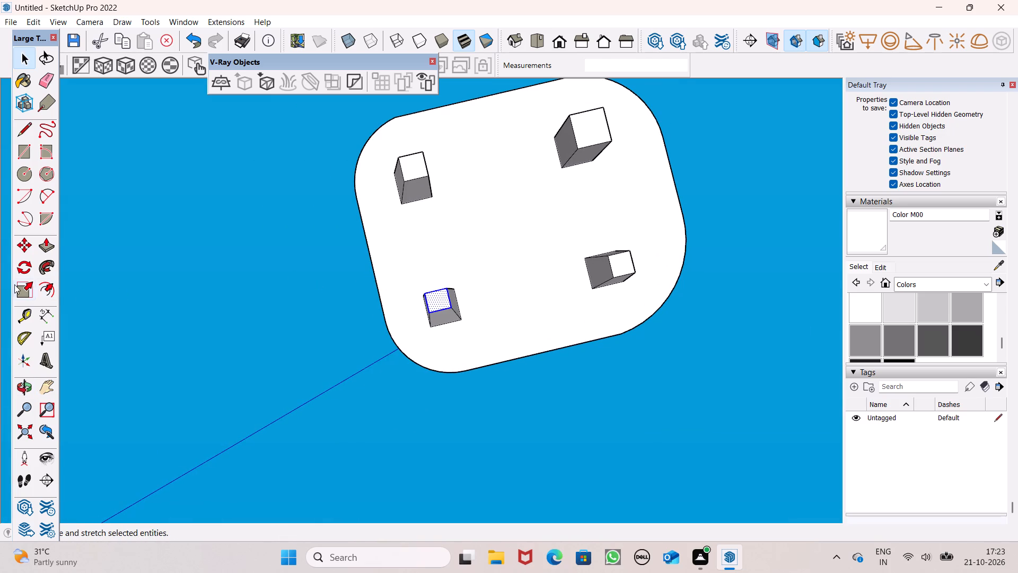
left_click(32, 285)
scroll(385, 288, "up", 1)
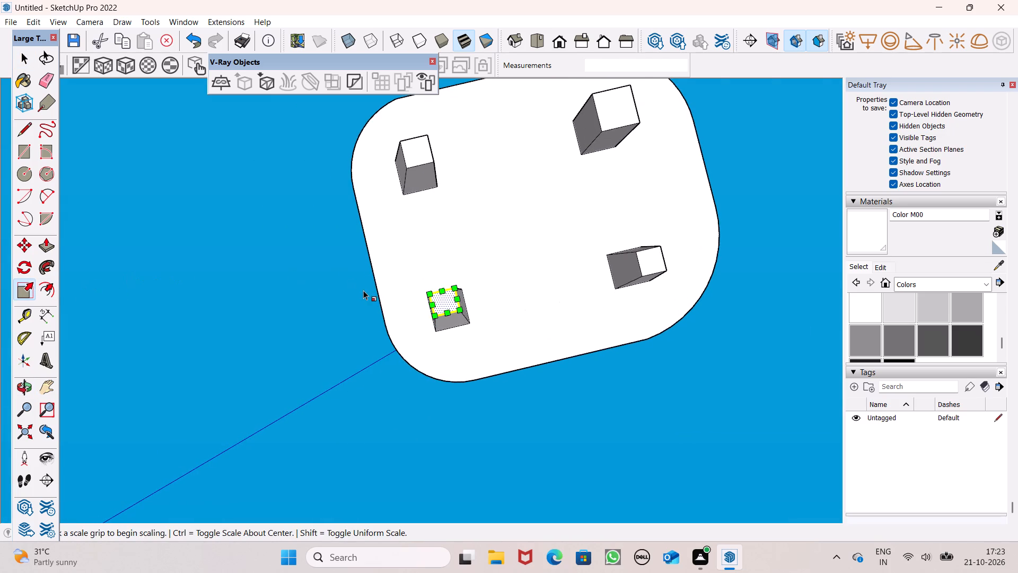
scroll(362, 291, "up", 3)
scroll(403, 302, "up", 1)
scroll(478, 291, "up", 1)
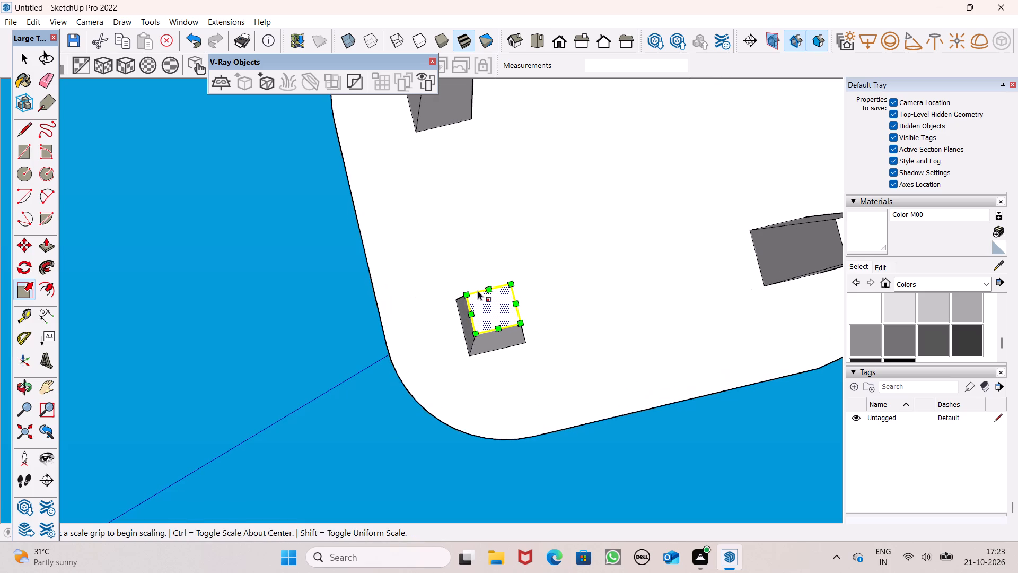
left_click_drag(508, 282, 511, 281)
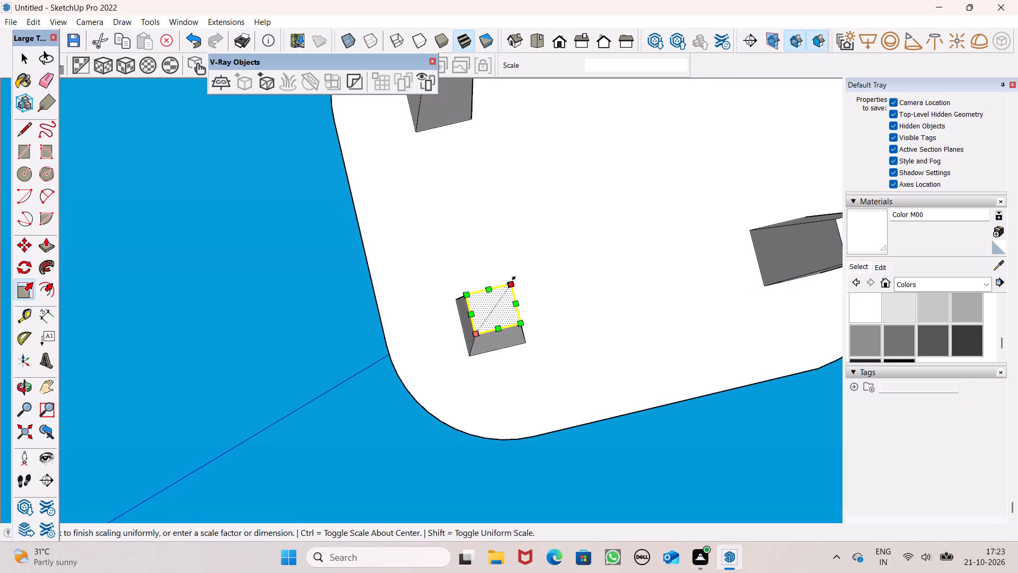
left_click_drag(511, 281, 513, 279)
left_click_drag(524, 316, 526, 322)
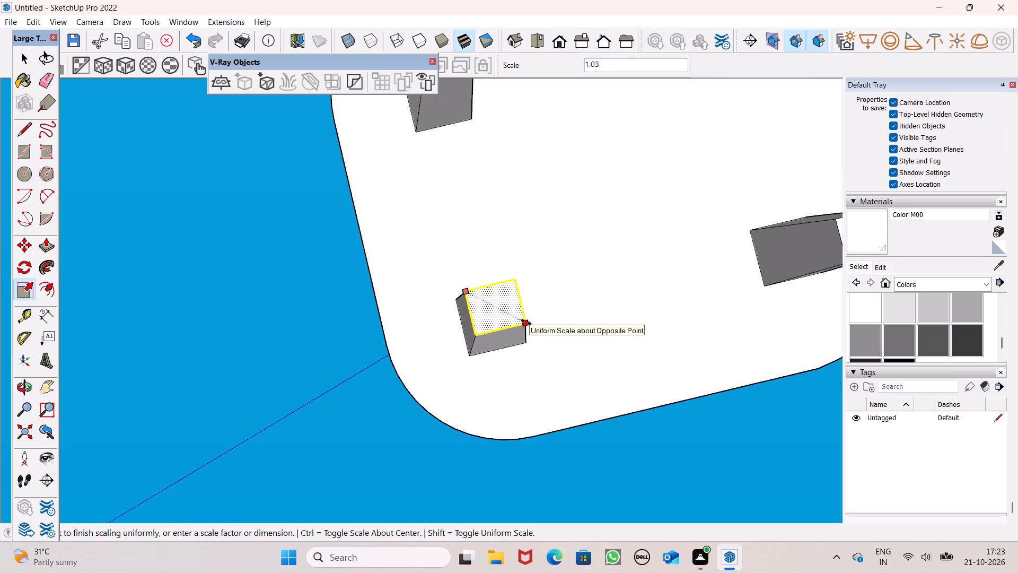
left_click_drag(526, 322, 527, 323)
key("space")
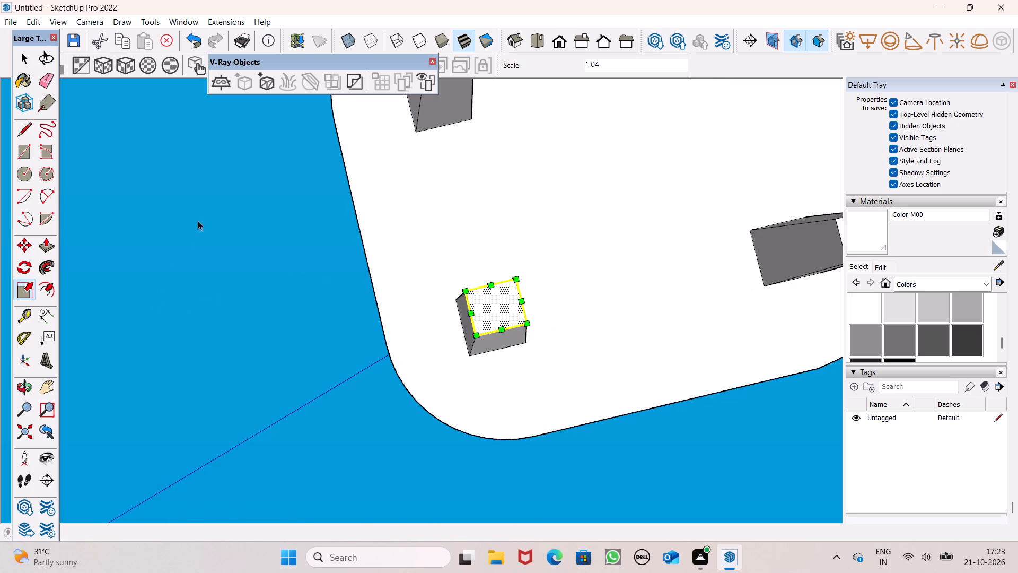
left_click(280, 189)
Taper the fourth, still untapered leg by scaling its end face inward from two opposite corners, the first by about 0.9.
scroll(341, 247, "down", 5)
scroll(384, 252, "down", 5)
middle_click_drag(744, 375, 718, 380)
scroll(688, 345, "up", 1)
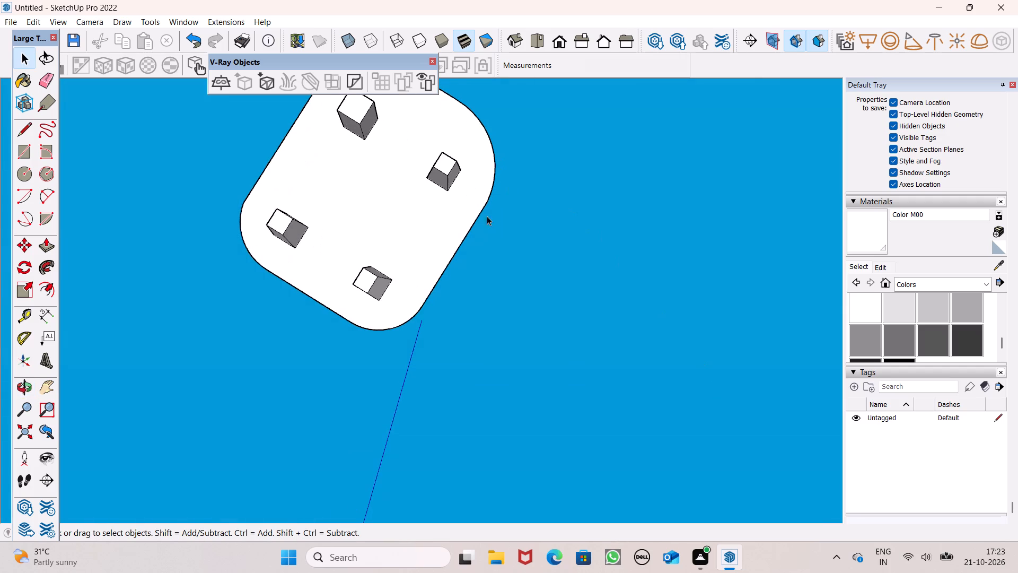
scroll(530, 258, "down", 5)
scroll(392, 165, "up", 4)
scroll(485, 144, "up", 6)
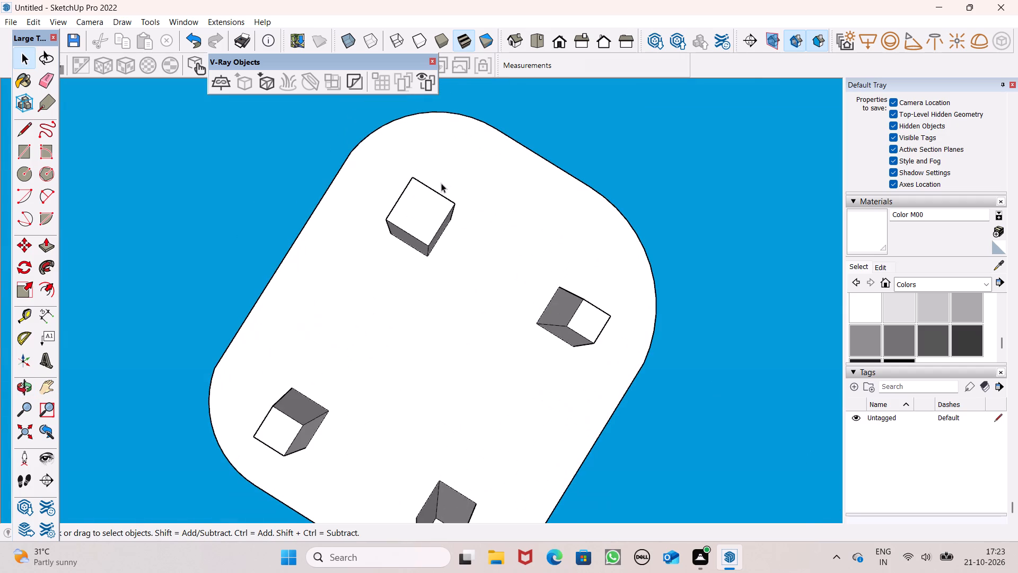
double_click(416, 215)
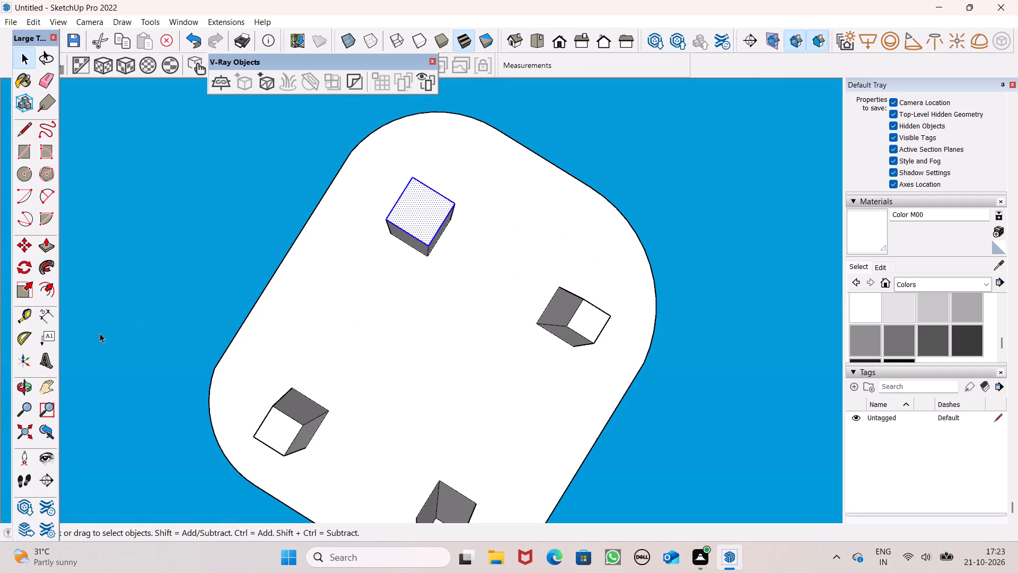
left_click(29, 289)
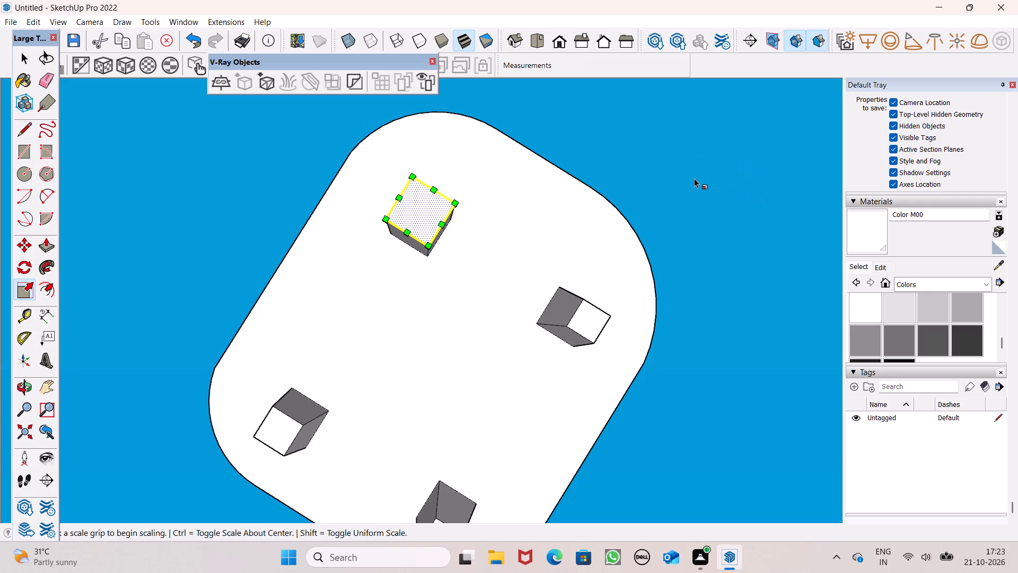
scroll(406, 194, "up", 1)
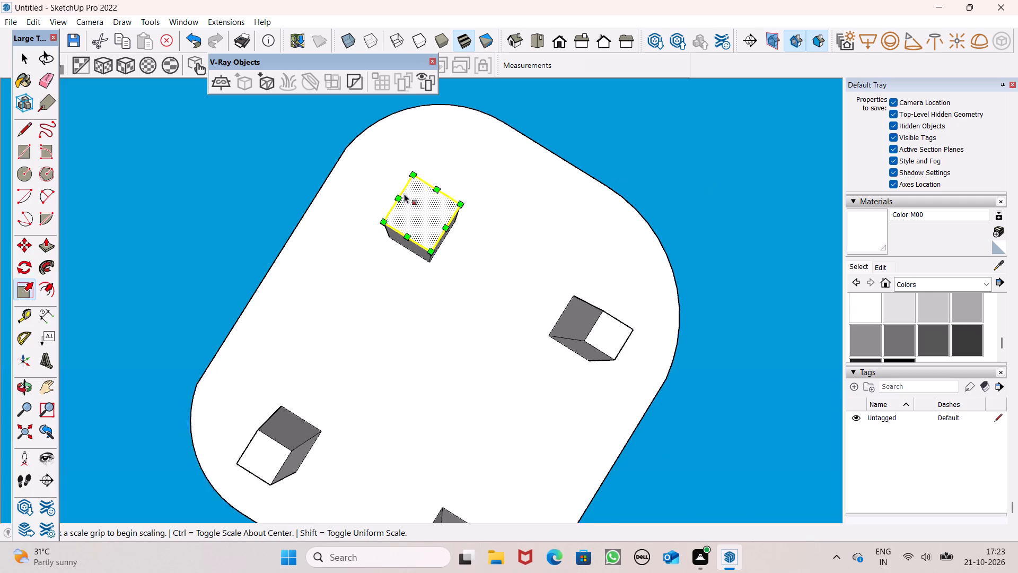
scroll(404, 194, "up", 1)
left_click_drag(379, 224, 395, 228)
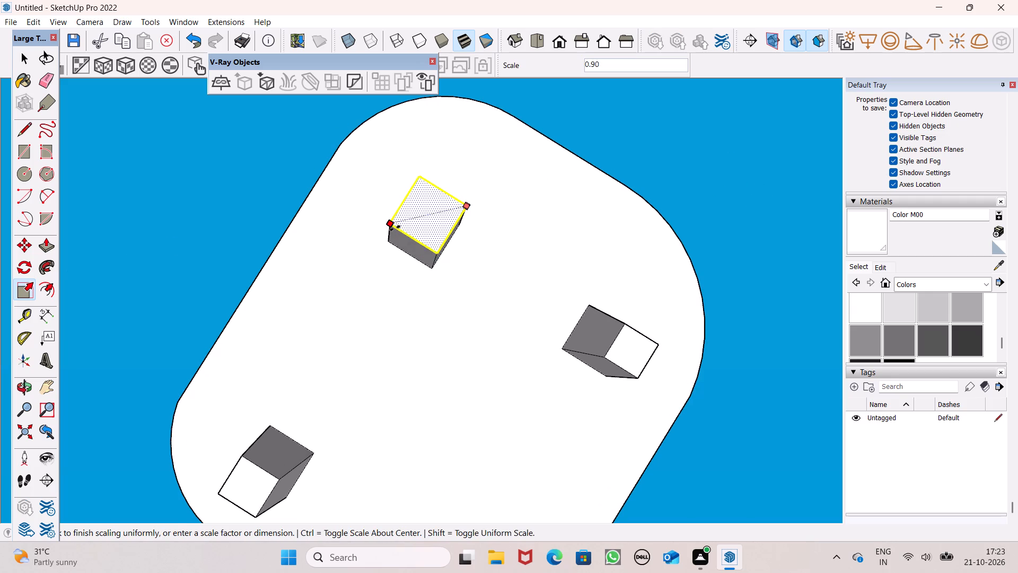
left_click_drag(395, 228, 398, 228)
left_click_drag(468, 205, 457, 210)
key("space")
left_click(646, 157)
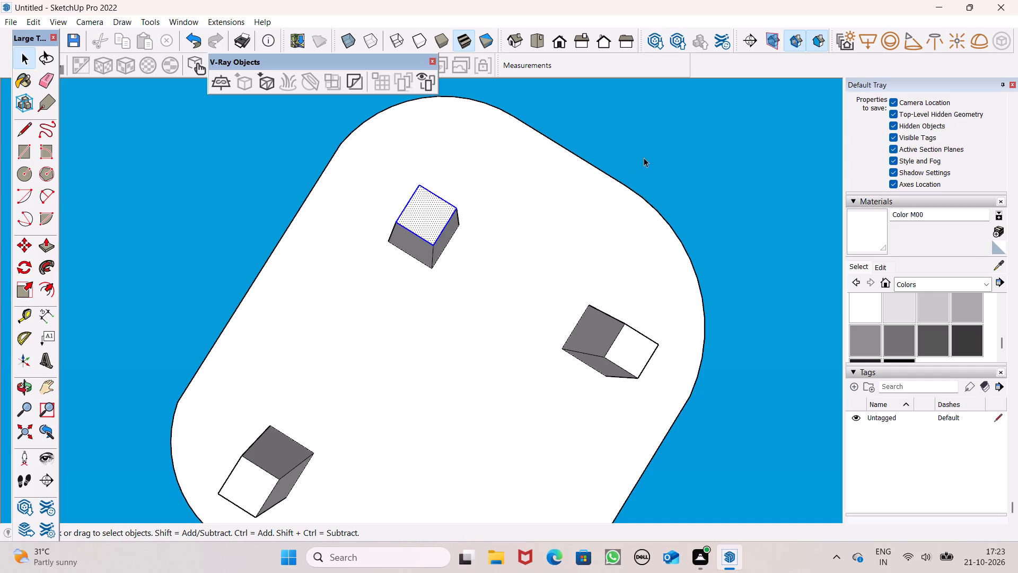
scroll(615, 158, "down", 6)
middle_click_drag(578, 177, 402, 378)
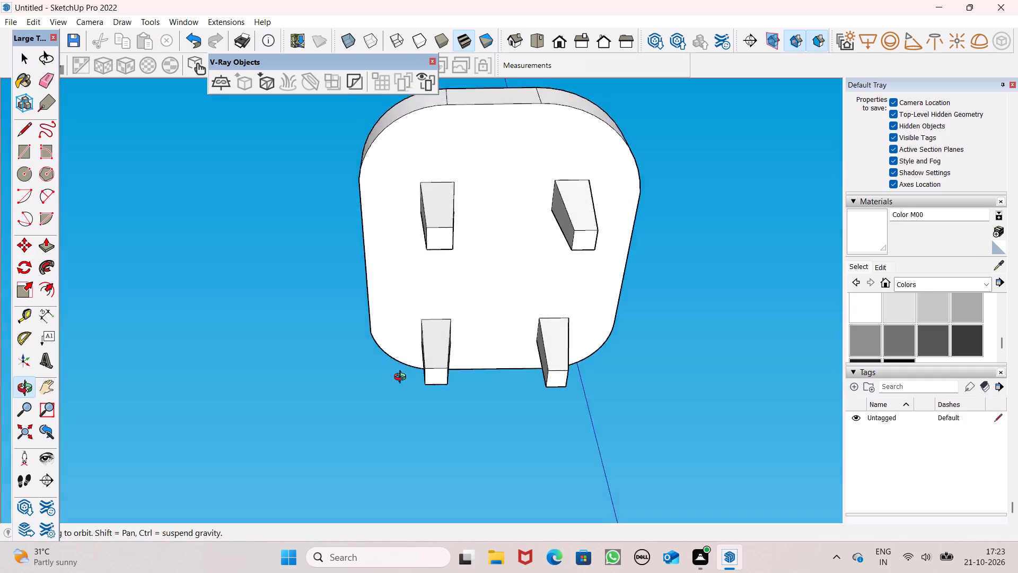
Examine the four-legged rounded slab from several sides, together with its position beside the house facade and forecourt.
middle_click_drag(402, 378, 438, 416)
scroll(602, 256, "down", 3)
middle_click_drag(571, 258, 448, 427)
scroll(526, 263, "down", 5)
middle_click_drag(532, 282, 532, 331)
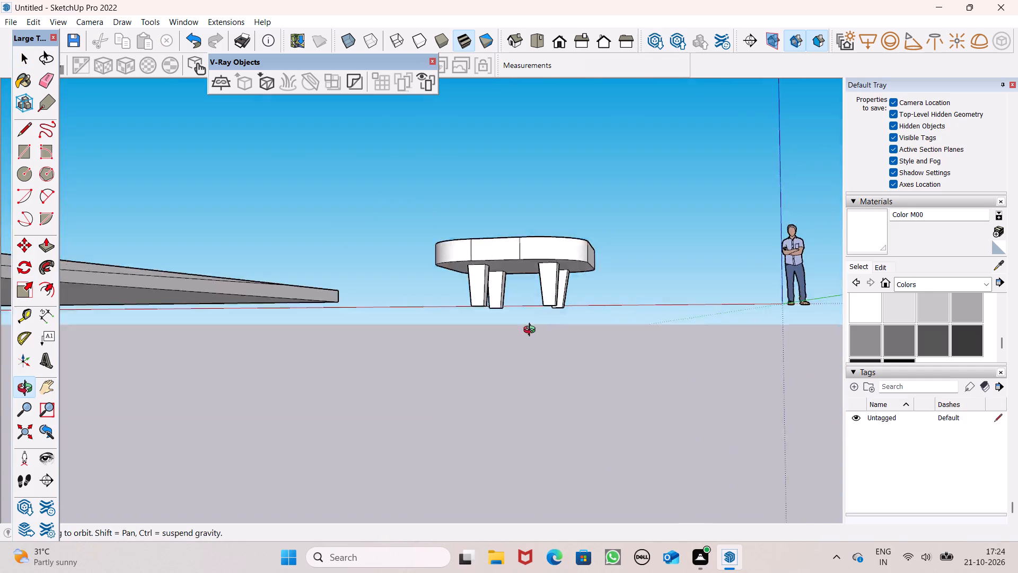
middle_click_drag(532, 331, 538, 371)
scroll(545, 251, "down", 3)
middle_click_drag(528, 305, 723, 343)
scroll(644, 256, "down", 3)
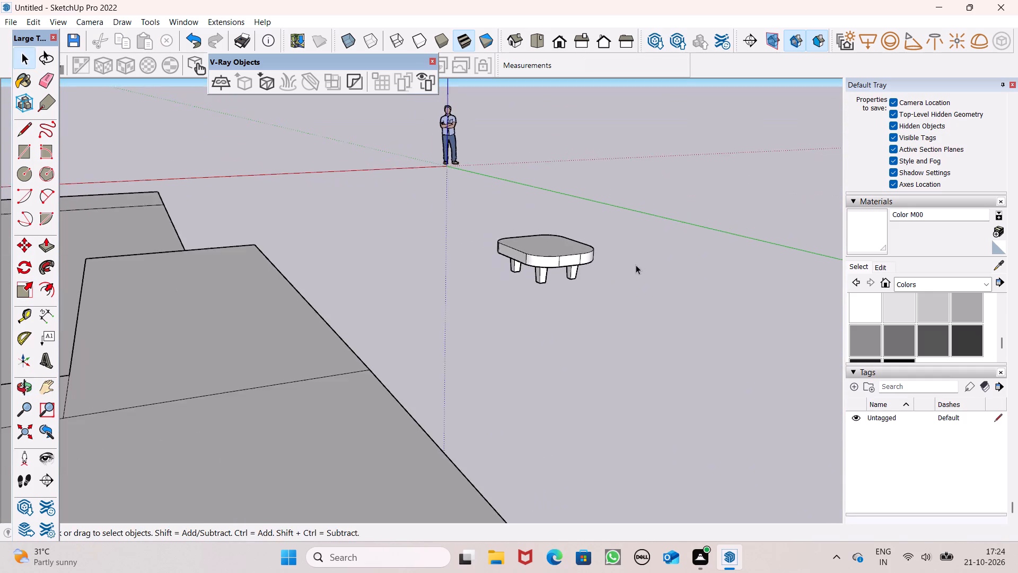
middle_click_drag(492, 342, 478, 360)
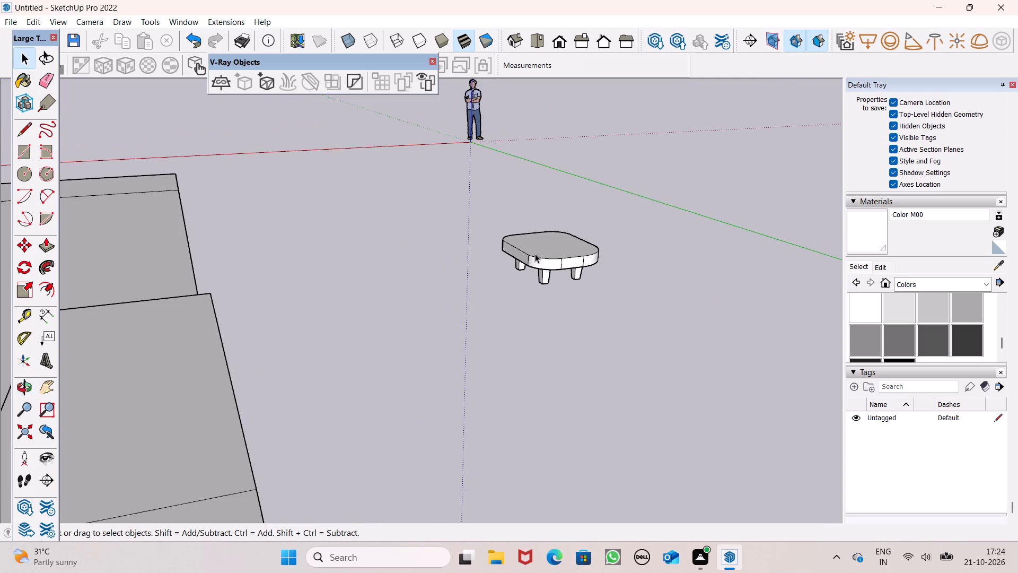
scroll(585, 226, "down", 1)
middle_click_drag(604, 307, 408, 351)
scroll(509, 233, "down", 6)
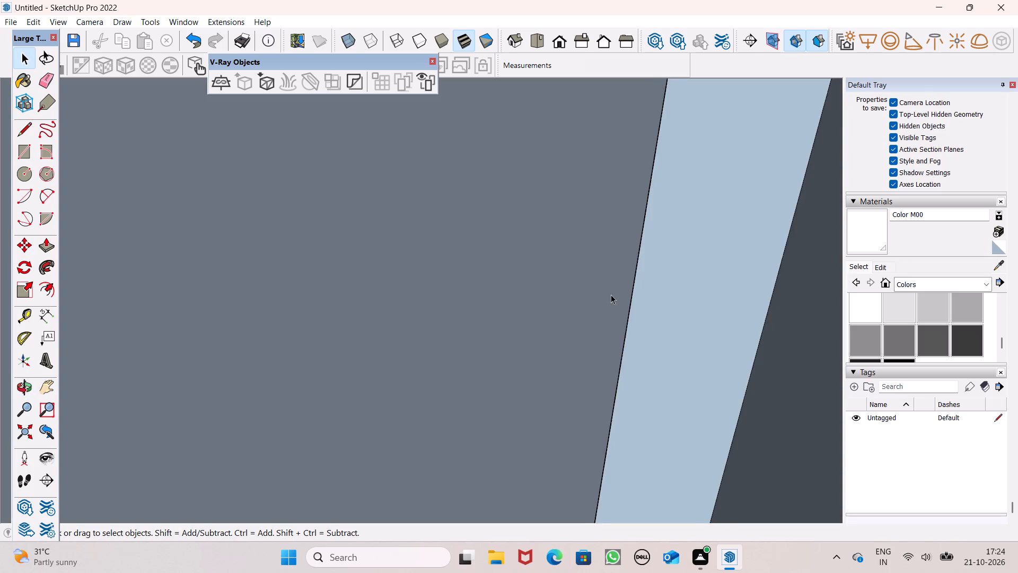
middle_click_drag(609, 296, 355, 267)
left_click(561, 43)
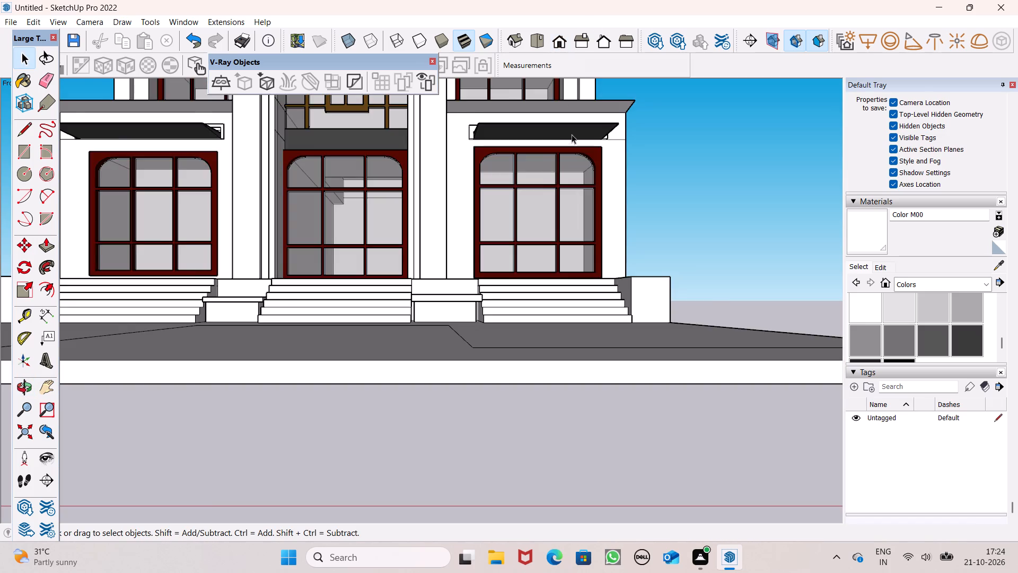
scroll(572, 155, "down", 16)
middle_click_drag(570, 233, 529, 319)
scroll(442, 256, "up", 6)
scroll(351, 238, "up", 16)
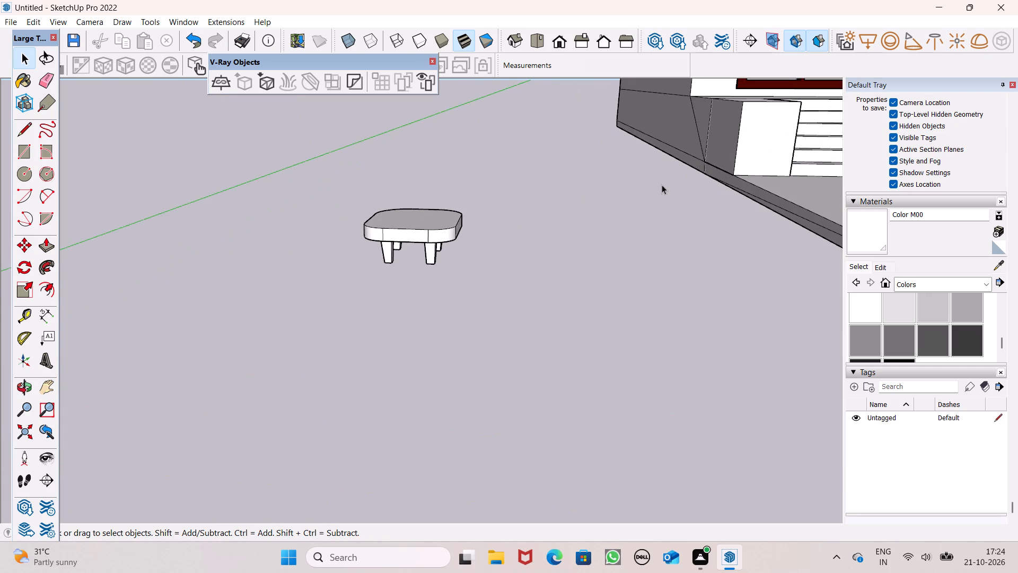
scroll(662, 185, "down", 5)
middle_click_drag(575, 205, 580, 236)
scroll(442, 230, "up", 4)
middle_click_drag(526, 241, 525, 283)
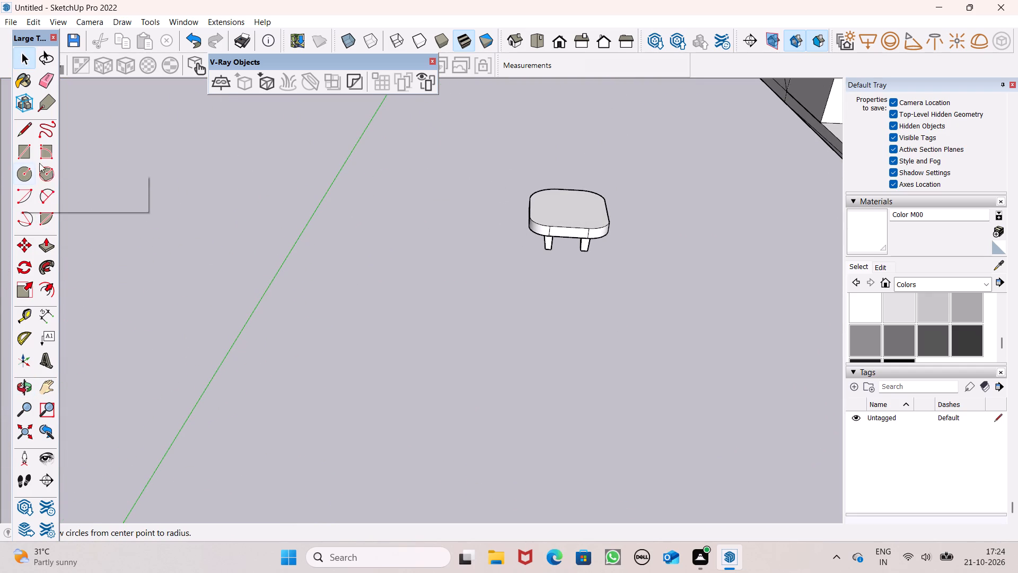
Draw an upright rectangle about 2' 6 13/16" by 4' 1 7/8" behind the rounded slab, perpendicular to the red axis.
scroll(752, 244, "down", 3)
middle_click_drag(702, 267, 370, 286)
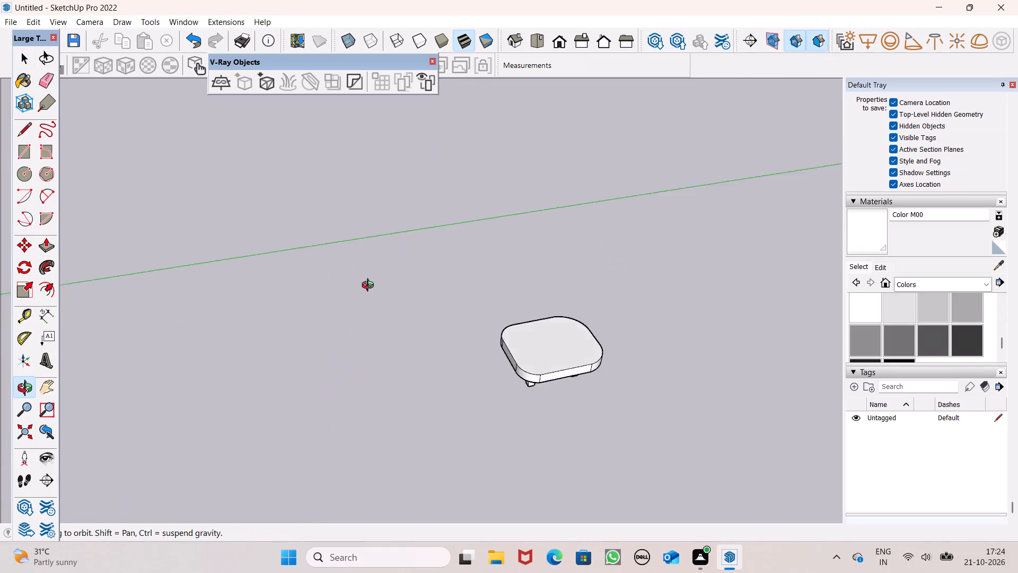
middle_click_drag(370, 286, 305, 255)
scroll(363, 258, "up", 1)
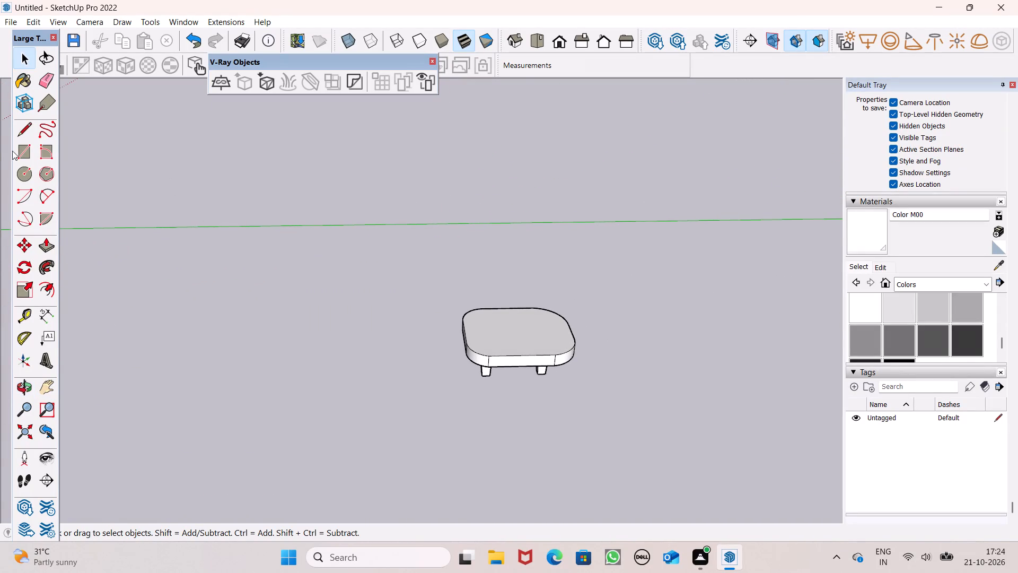
left_click(27, 148)
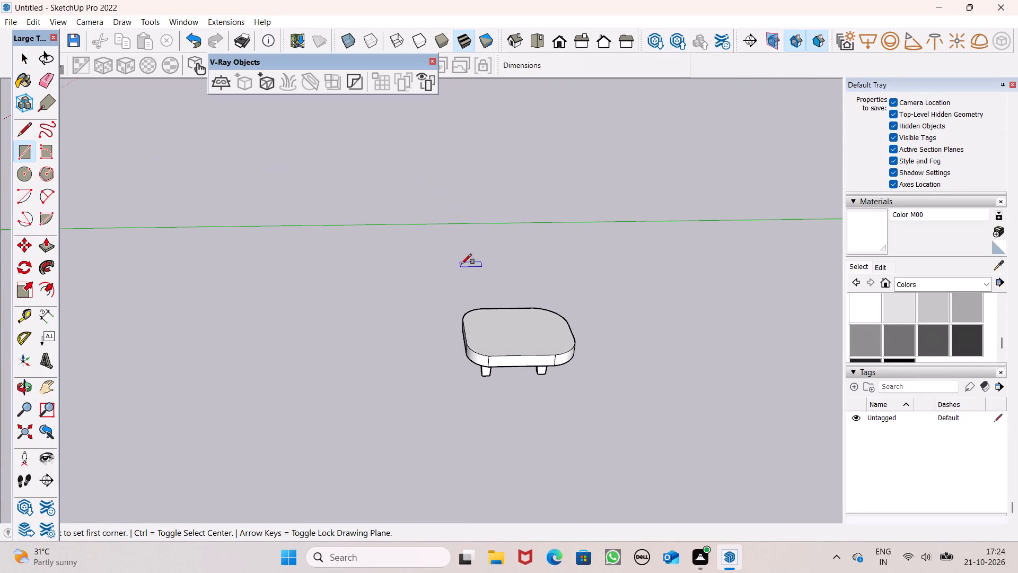
middle_click_drag(461, 259, 466, 170)
scroll(465, 170, "up", 1)
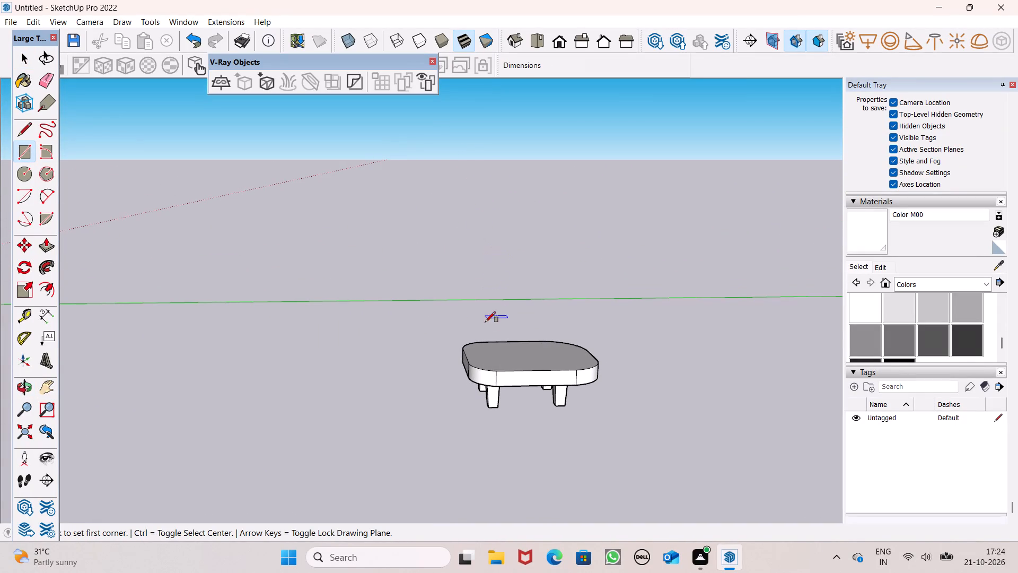
middle_click_drag(488, 335, 488, 307)
left_click(471, 289)
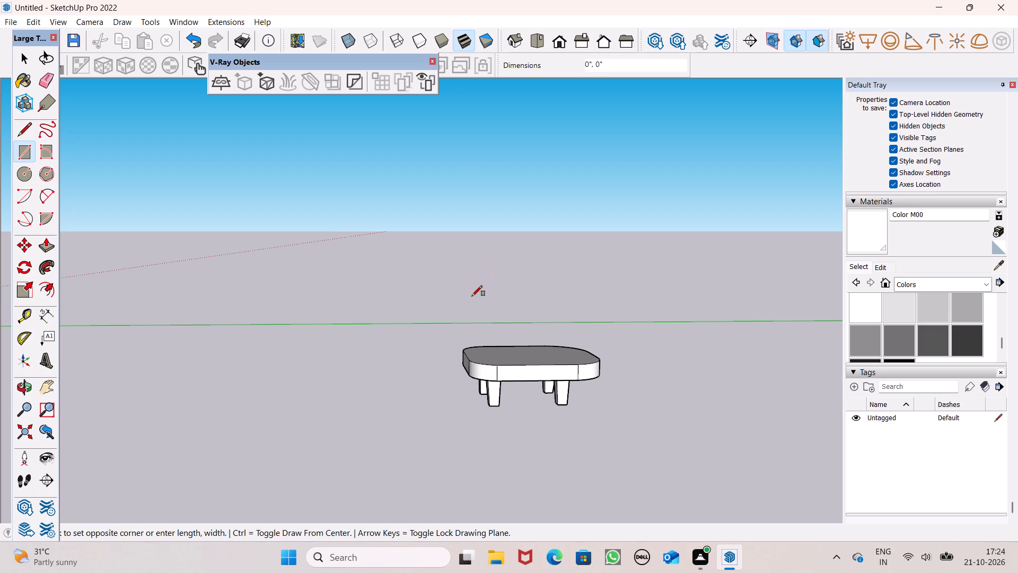
left_click(551, 338)
scroll(537, 331, "up", 8)
key("space")
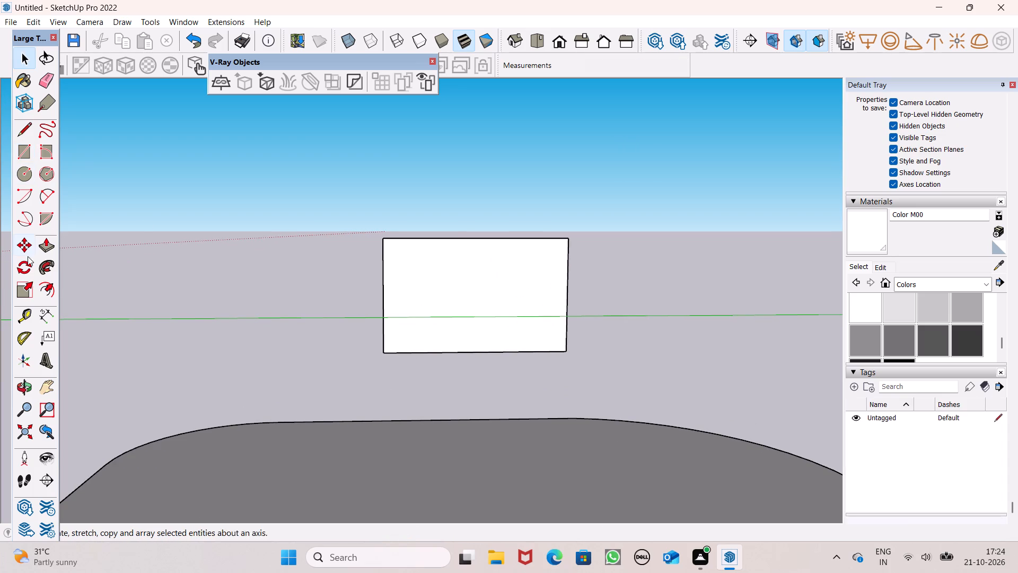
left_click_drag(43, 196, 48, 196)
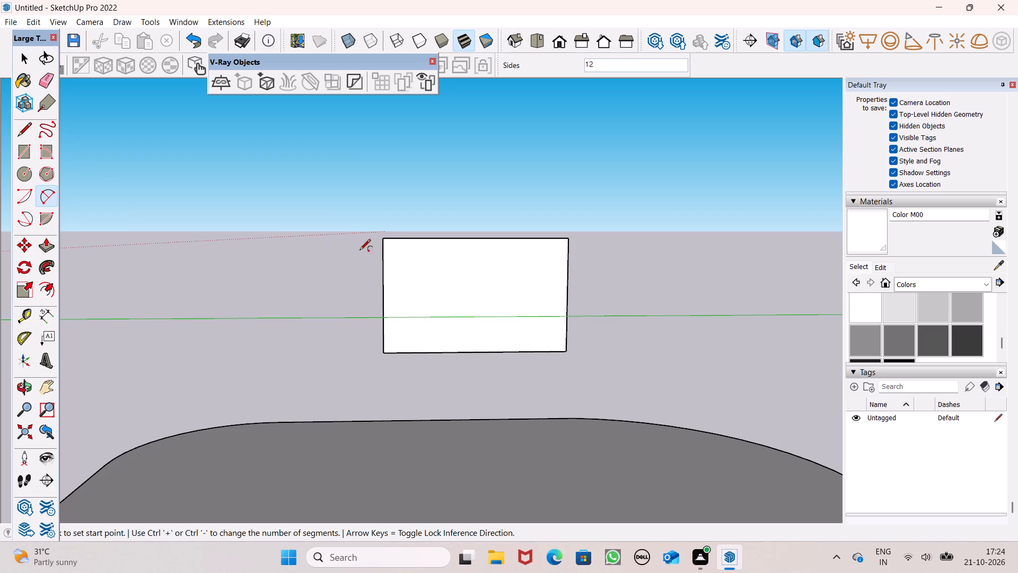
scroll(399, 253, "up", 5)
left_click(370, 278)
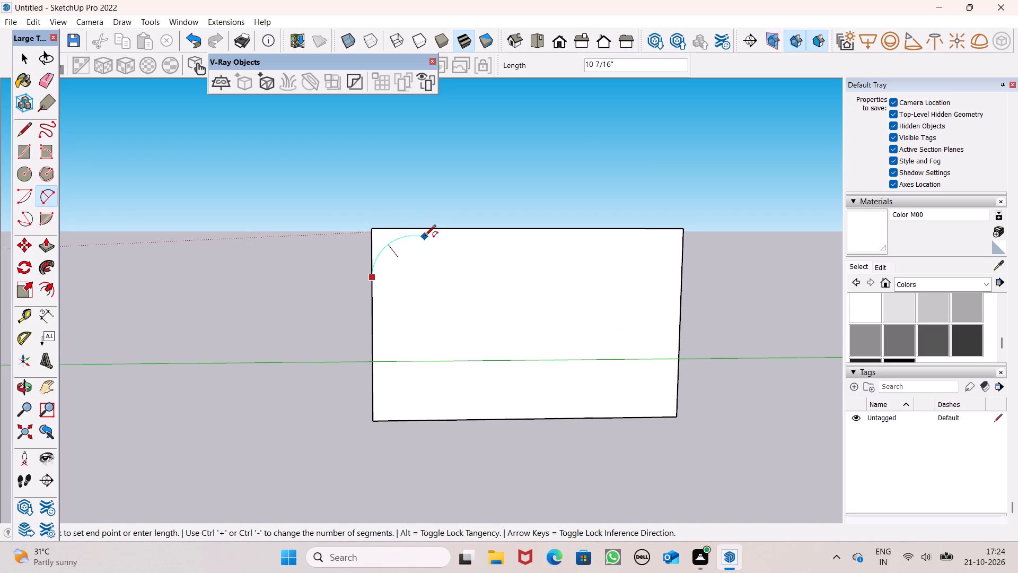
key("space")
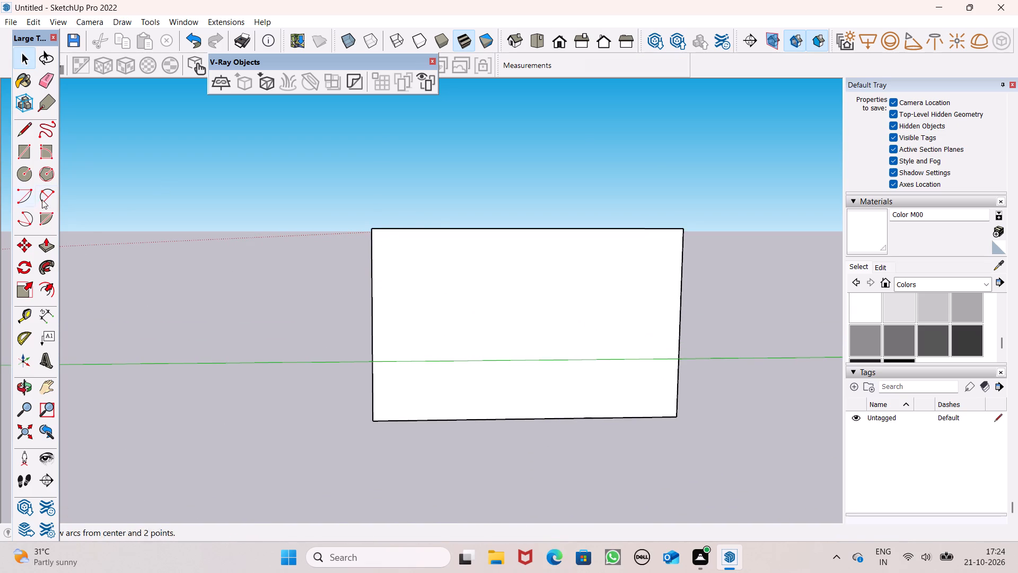
Draw rounding arcs across the upright rectangle's two upper corners, spanning about 1' 2 5/8" and about 1' 2 1/4".
left_click(46, 198)
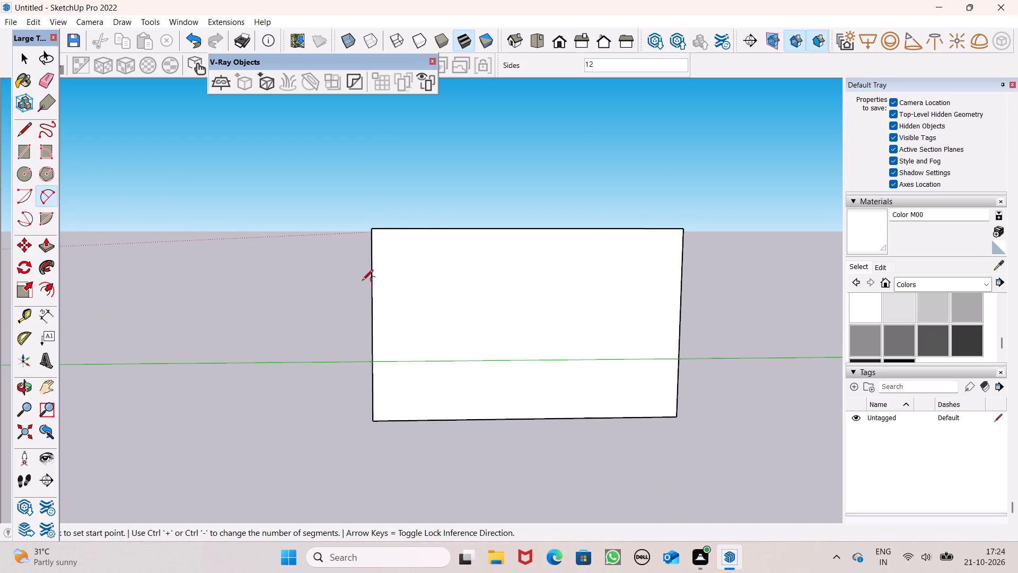
left_click(372, 295)
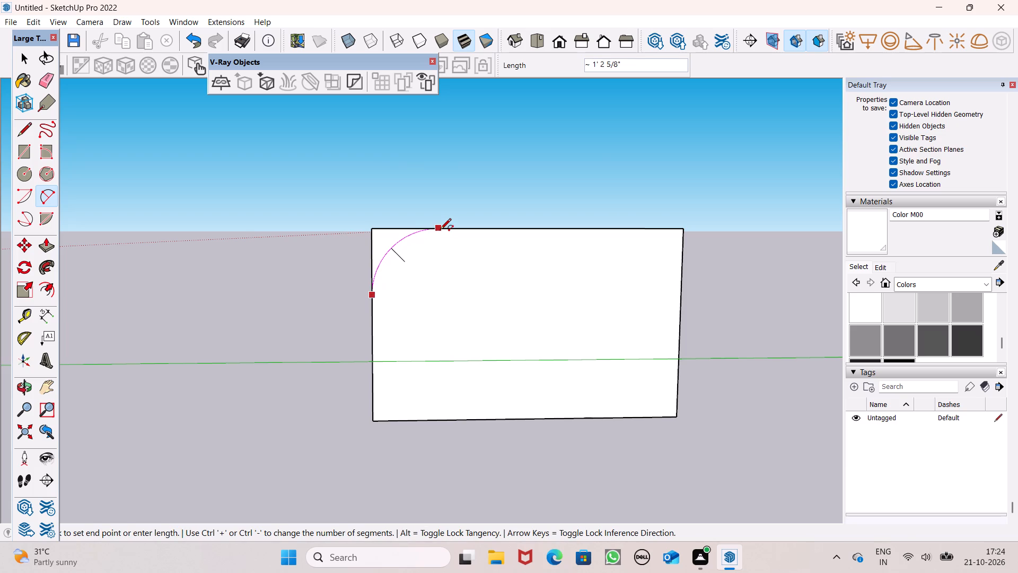
left_click(442, 229)
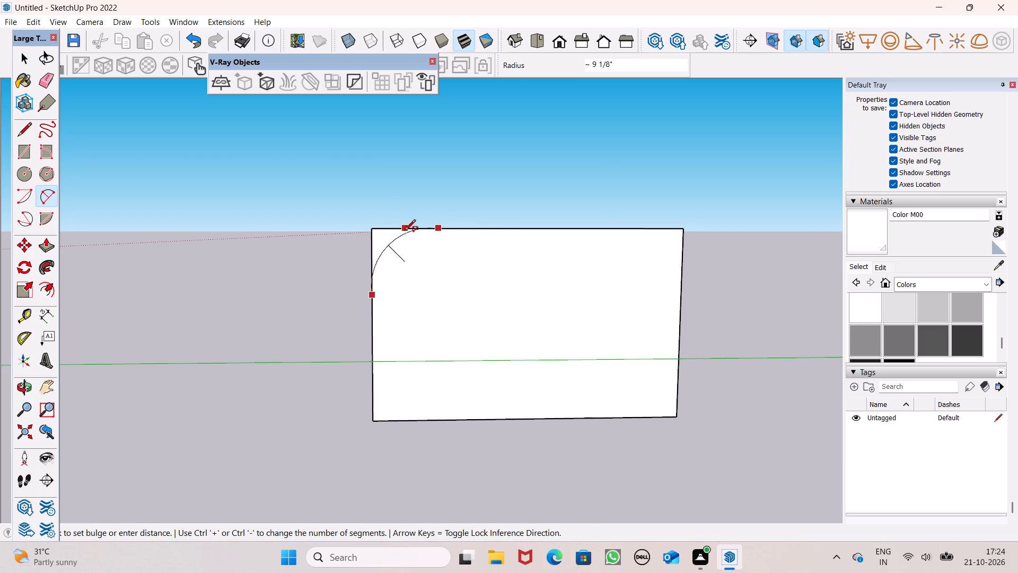
left_click(405, 231)
left_click(614, 230)
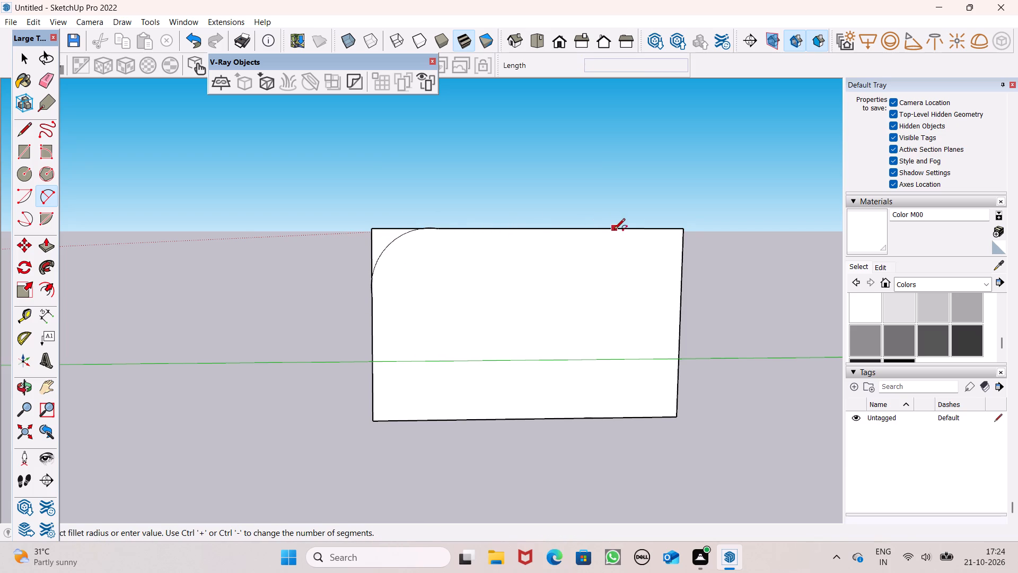
left_click(678, 286)
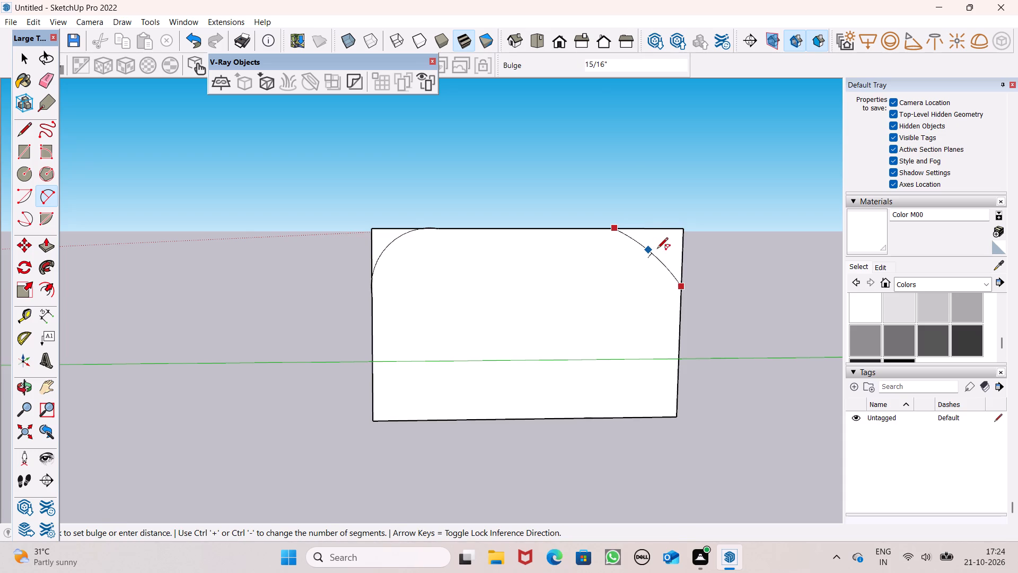
left_click(662, 246)
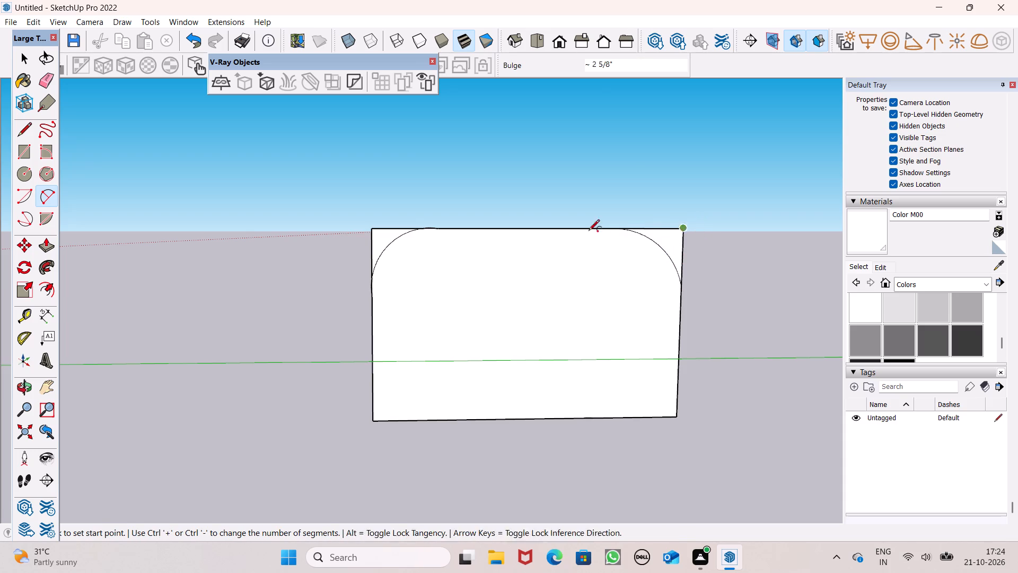
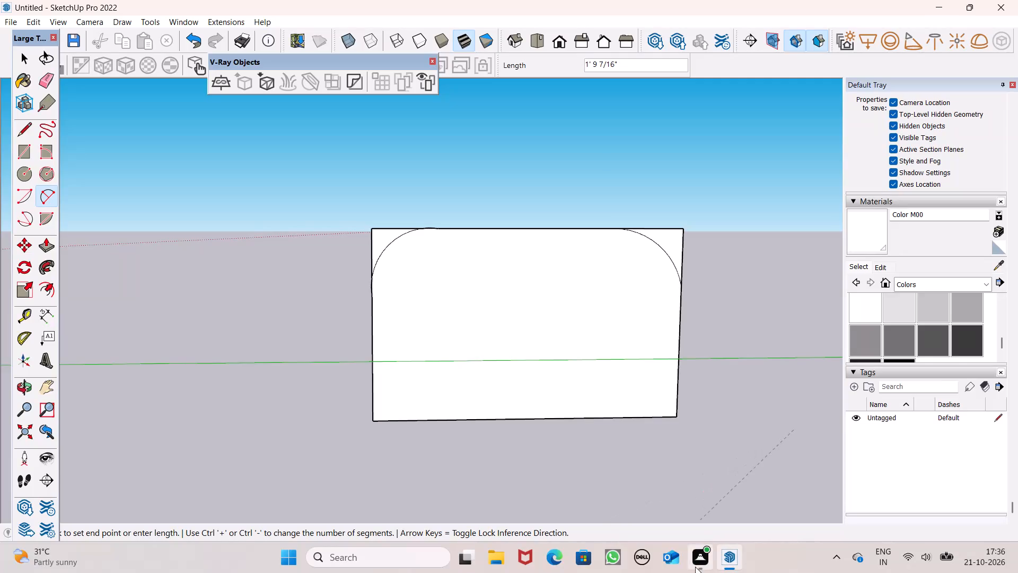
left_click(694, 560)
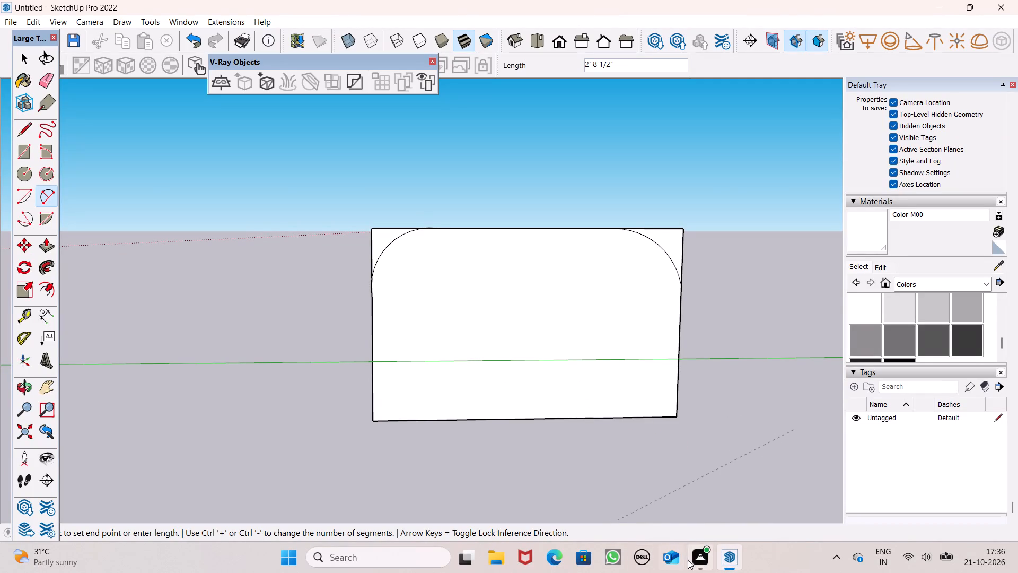
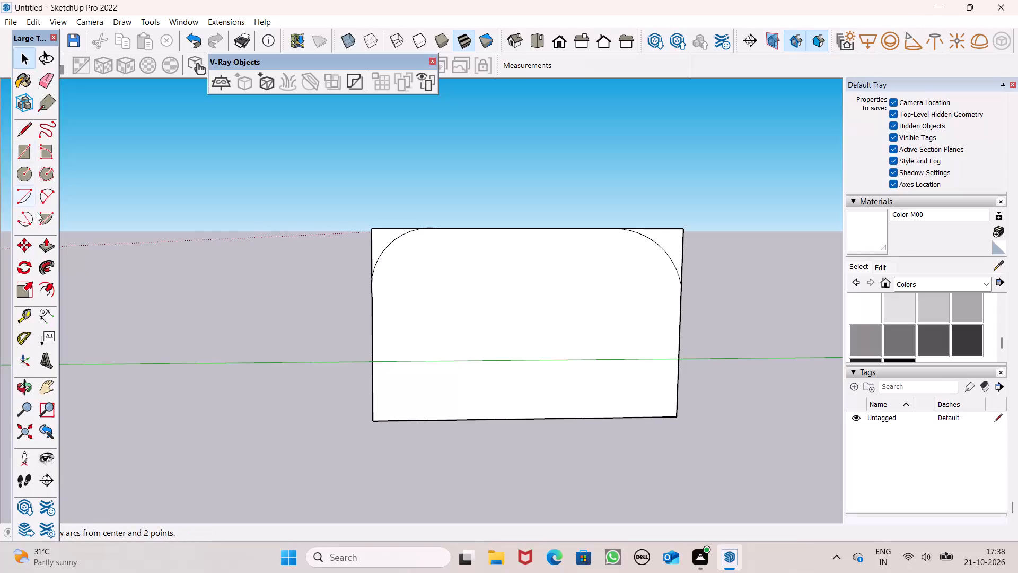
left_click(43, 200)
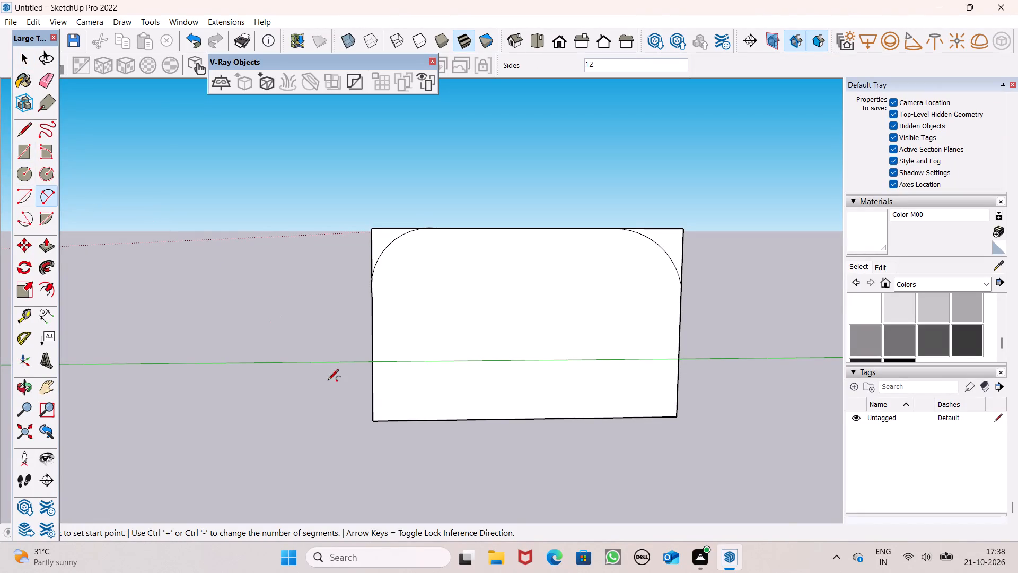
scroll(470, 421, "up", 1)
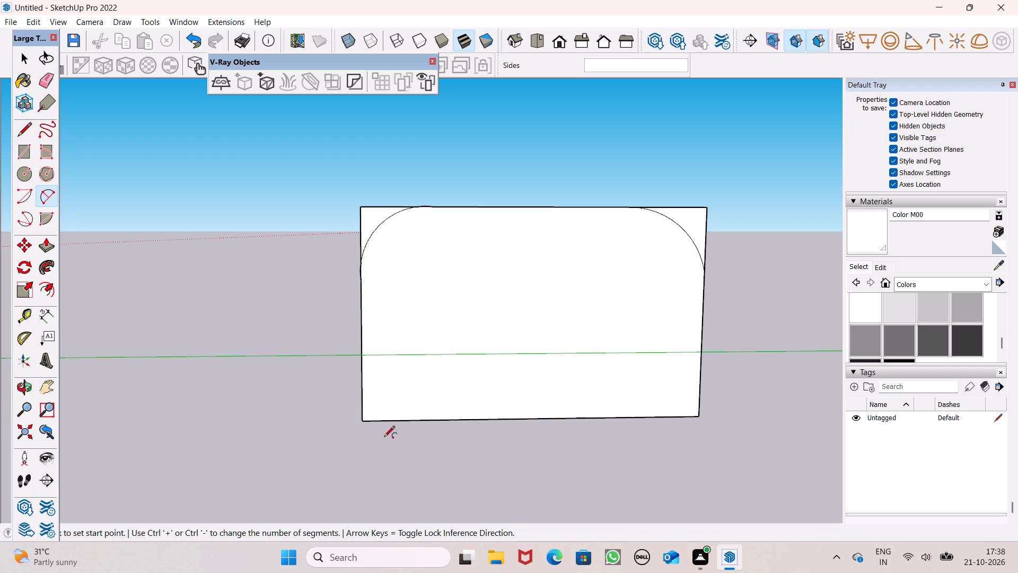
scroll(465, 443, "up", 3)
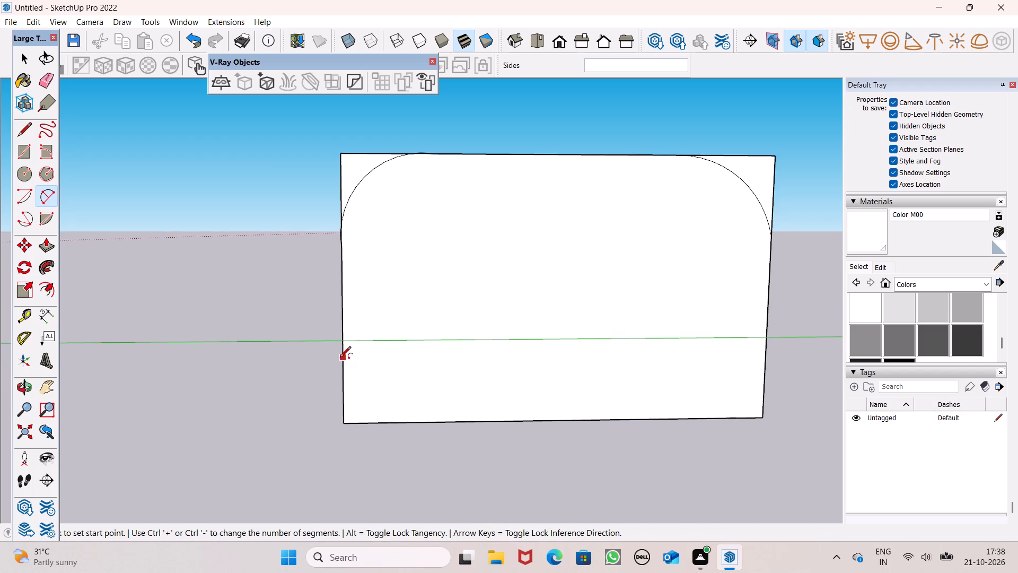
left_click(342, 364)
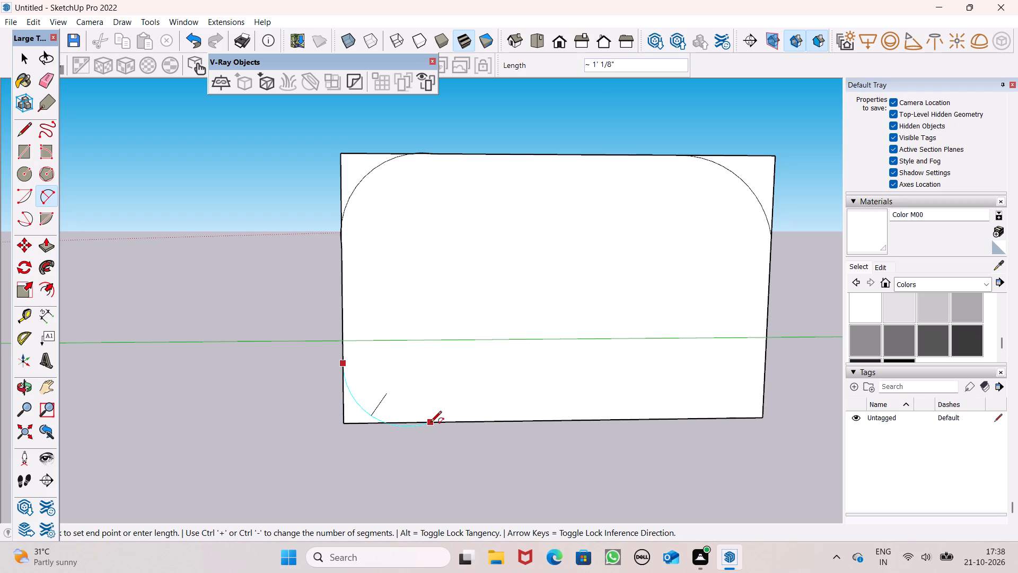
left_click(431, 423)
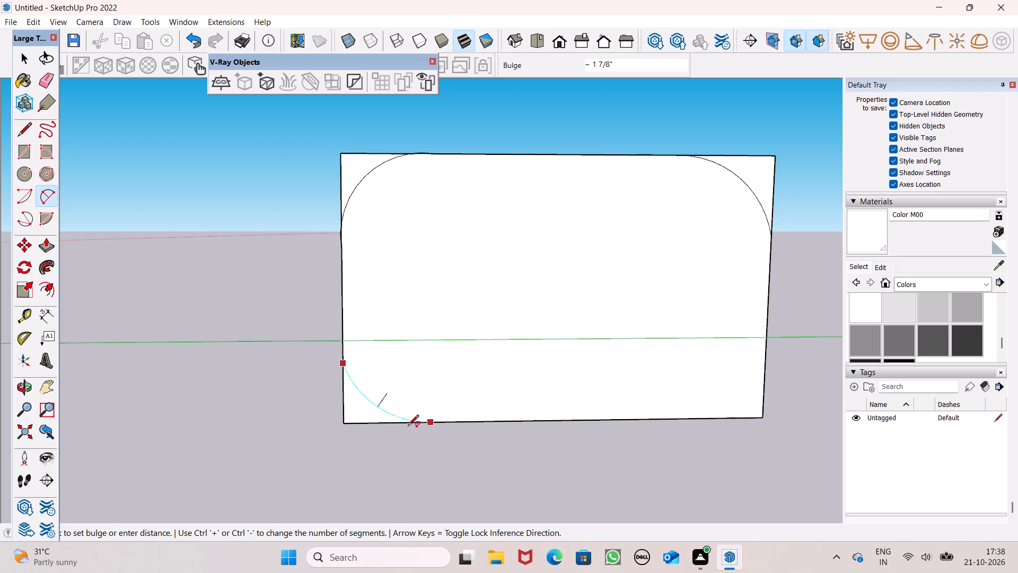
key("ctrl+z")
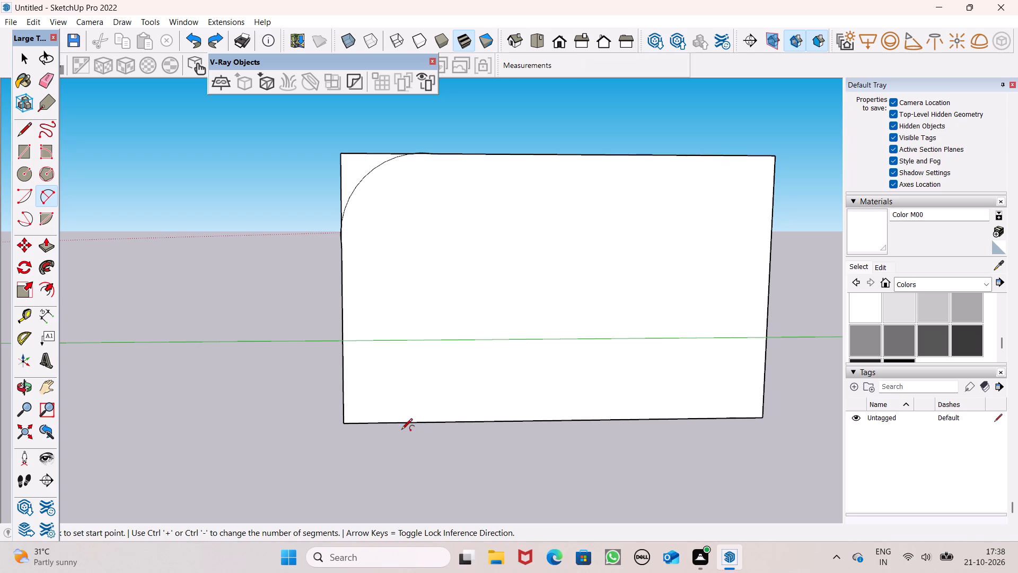
Draw two-point arcs across the panel's lower-left and upper-right corners, with bulges of about 1 15/16" and 2".
left_click(344, 364)
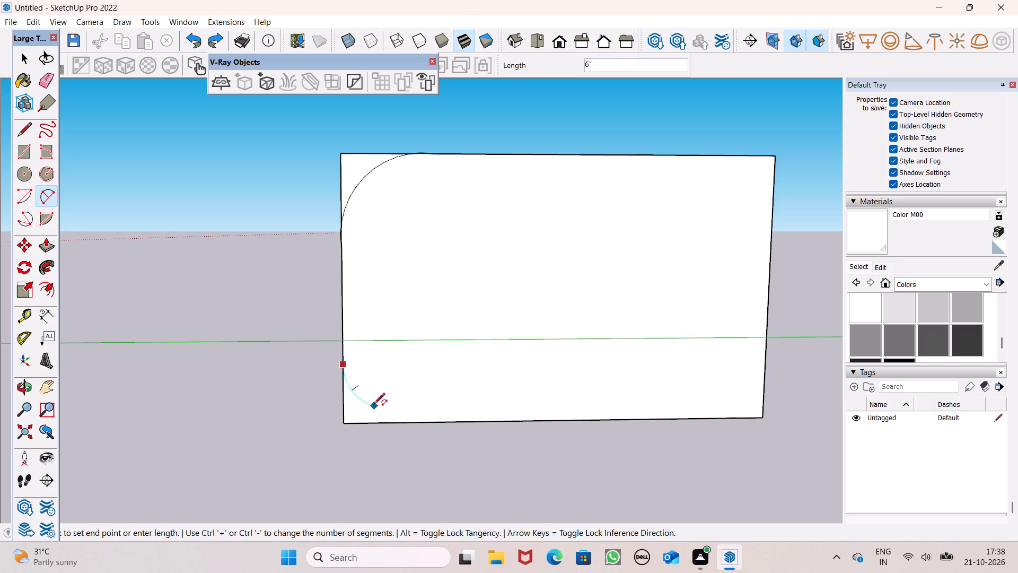
left_click(418, 420)
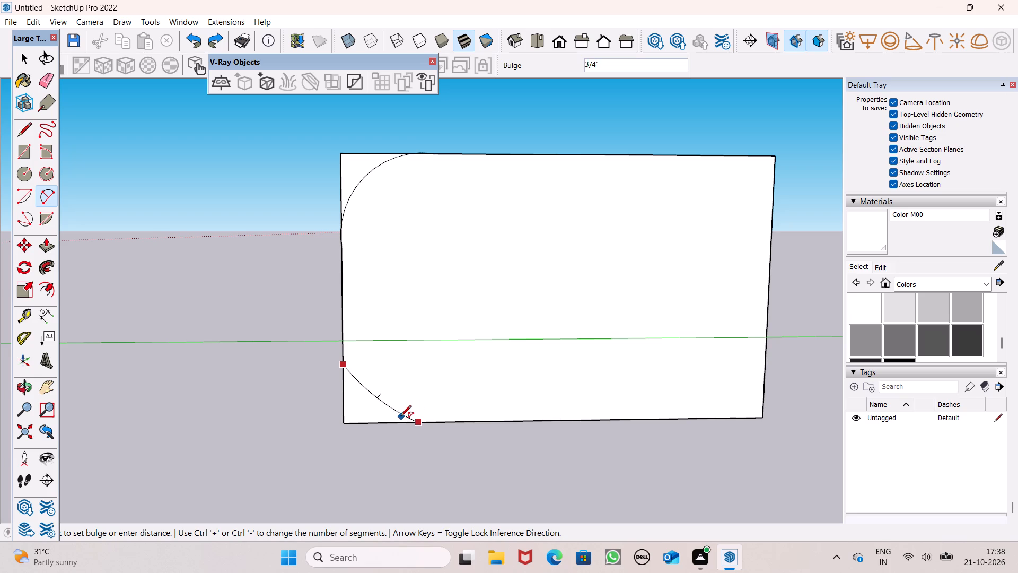
left_click(371, 406)
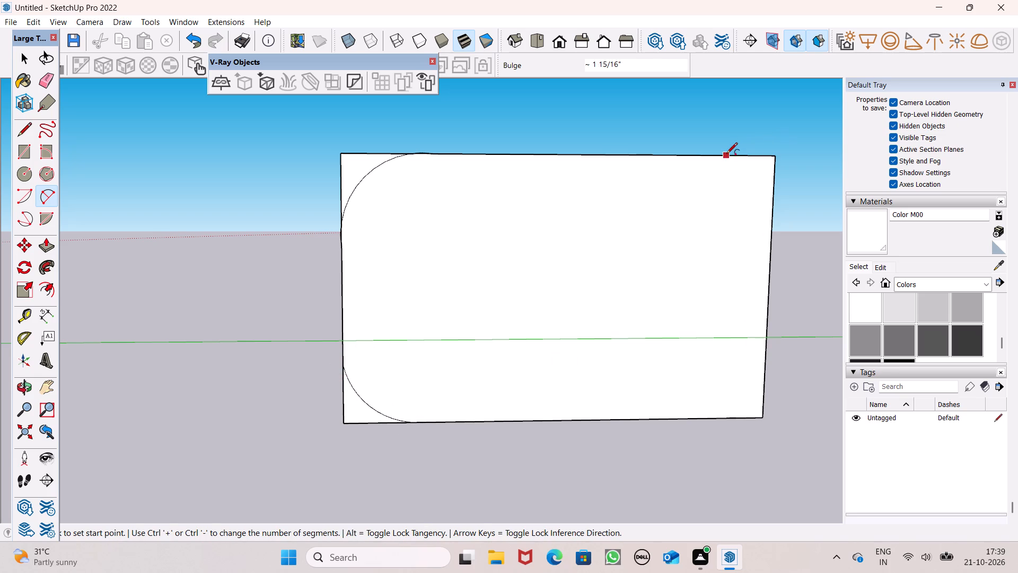
left_click(708, 153)
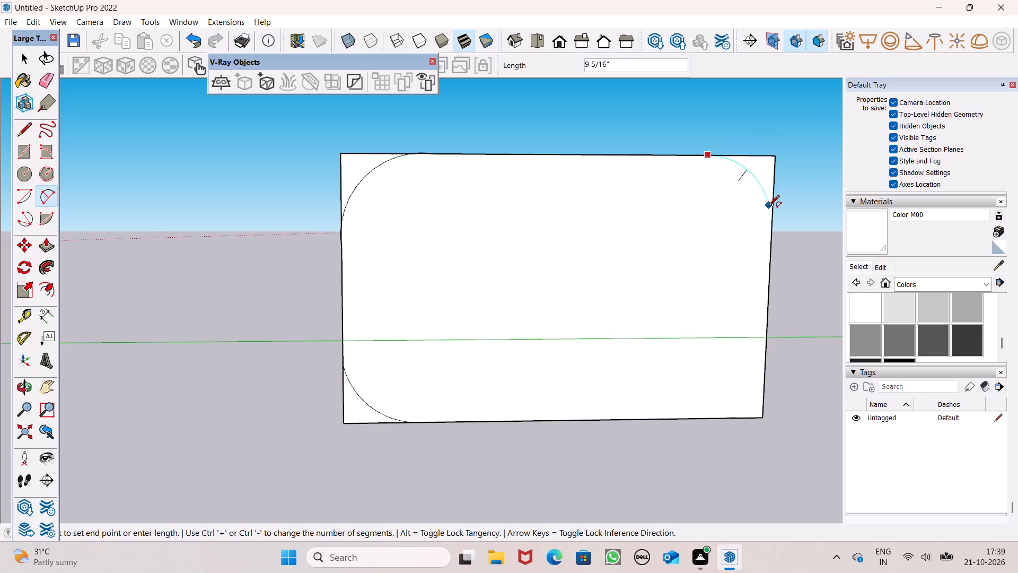
left_click(773, 218)
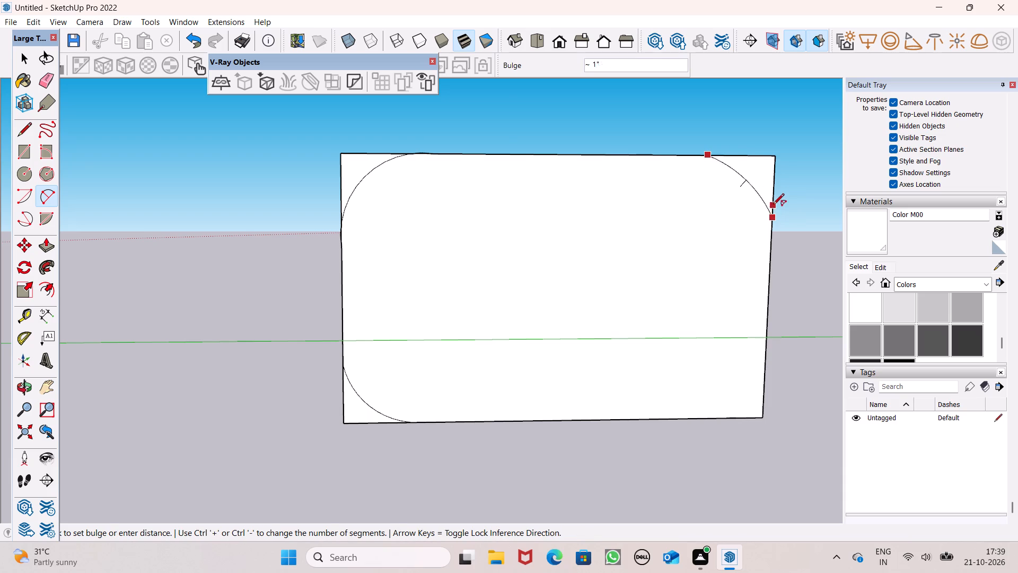
left_click(779, 197)
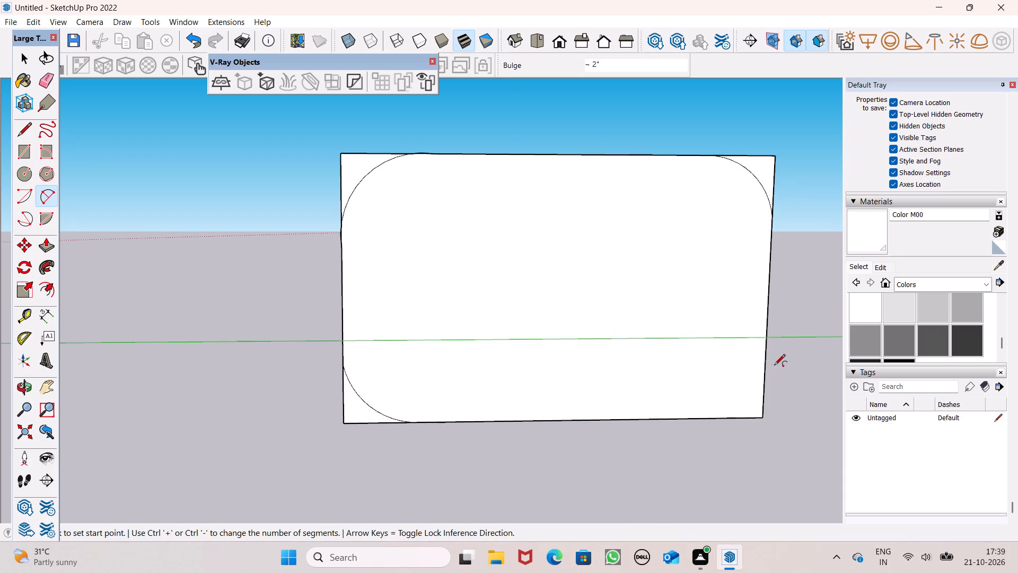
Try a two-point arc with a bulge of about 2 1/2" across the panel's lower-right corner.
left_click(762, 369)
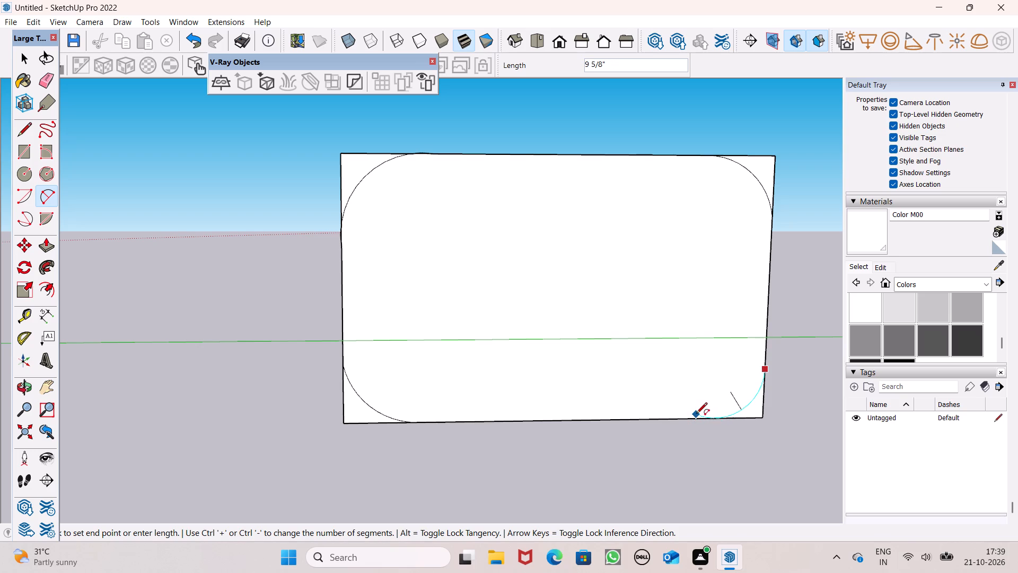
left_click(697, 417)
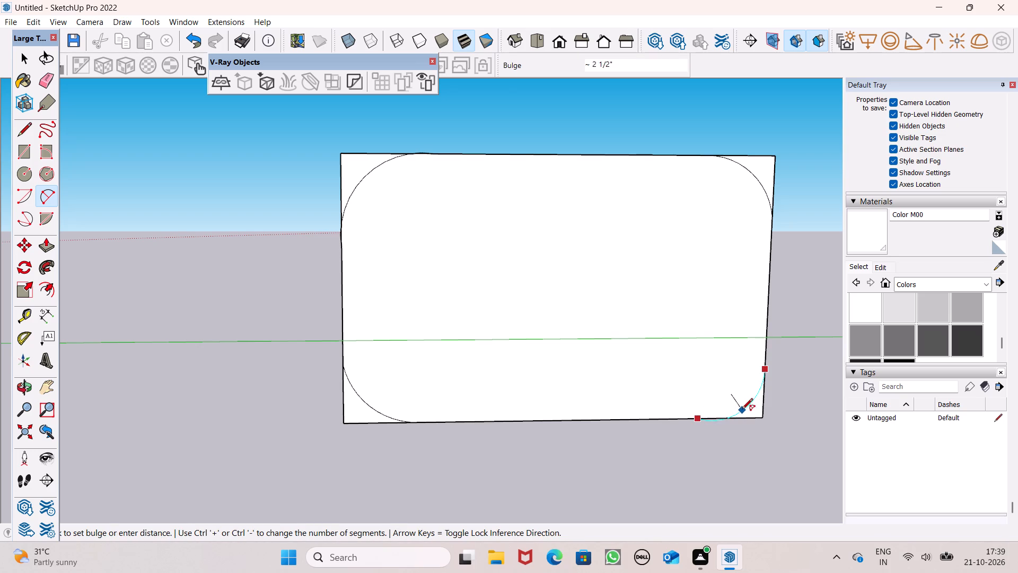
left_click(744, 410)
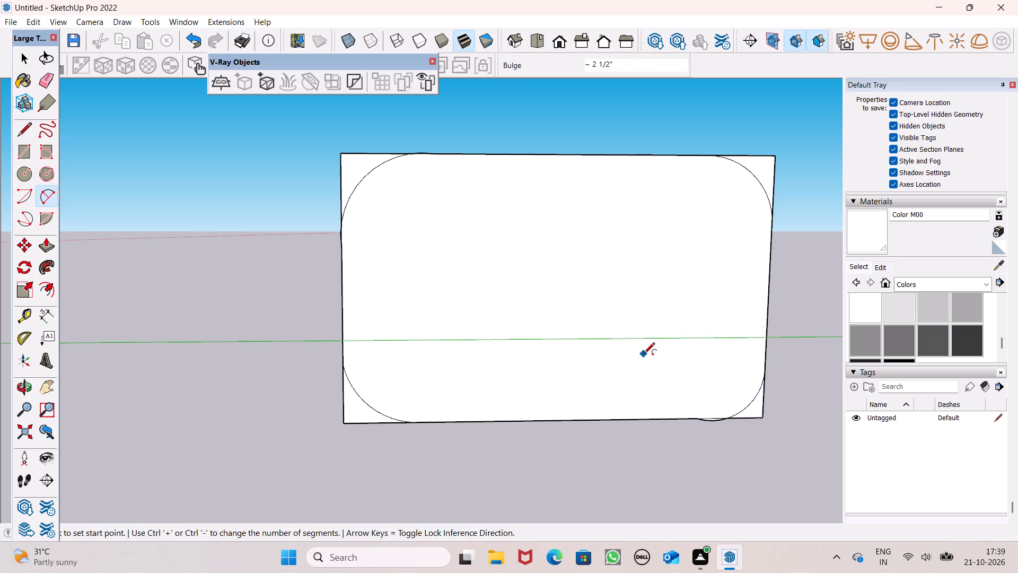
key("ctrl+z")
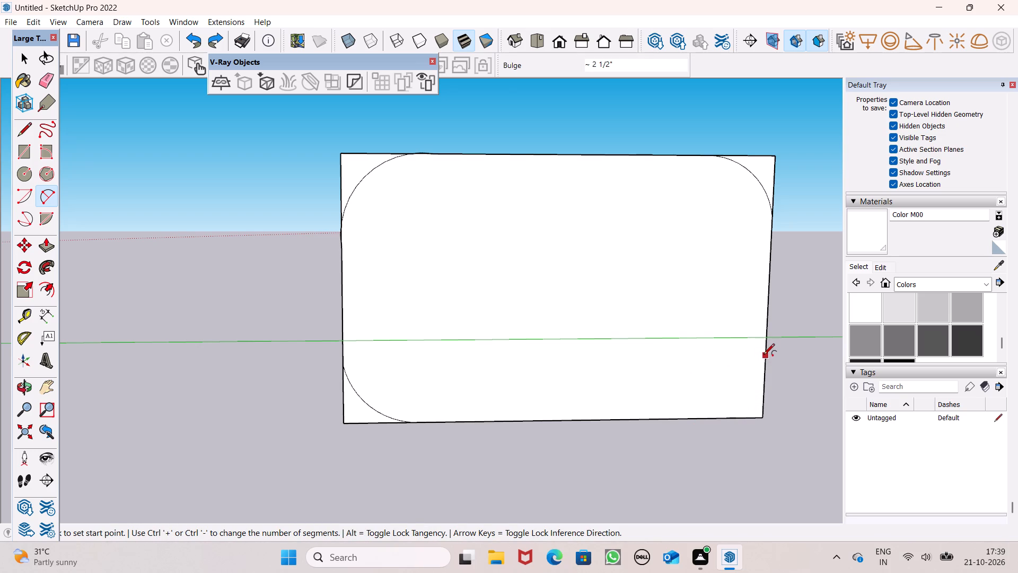
Draw a tangent two-point arc with a radius of about 7 5/8" across the panel's lower-right corner.
left_click(763, 354)
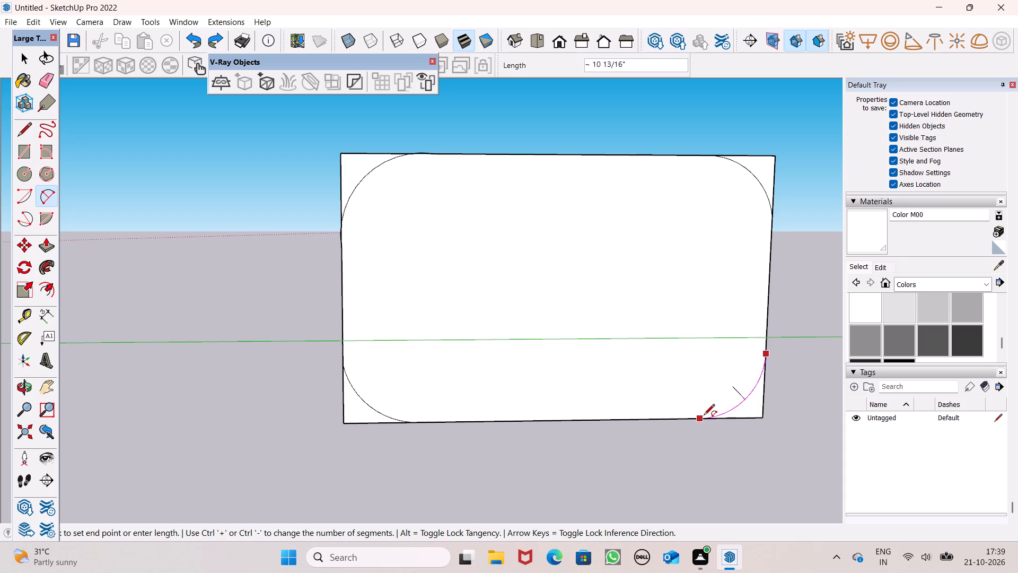
left_click(703, 416)
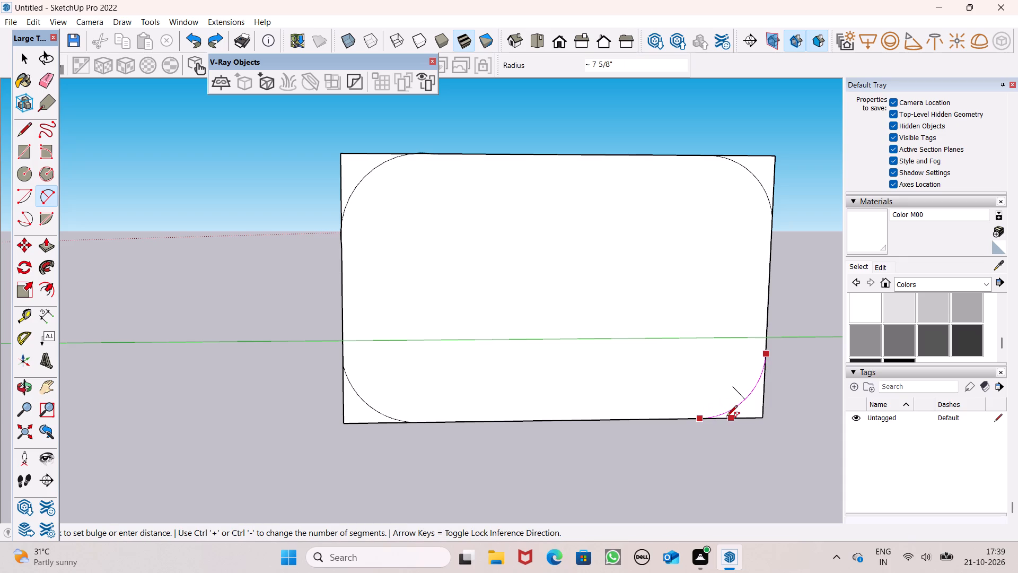
left_click(726, 417)
key("space")
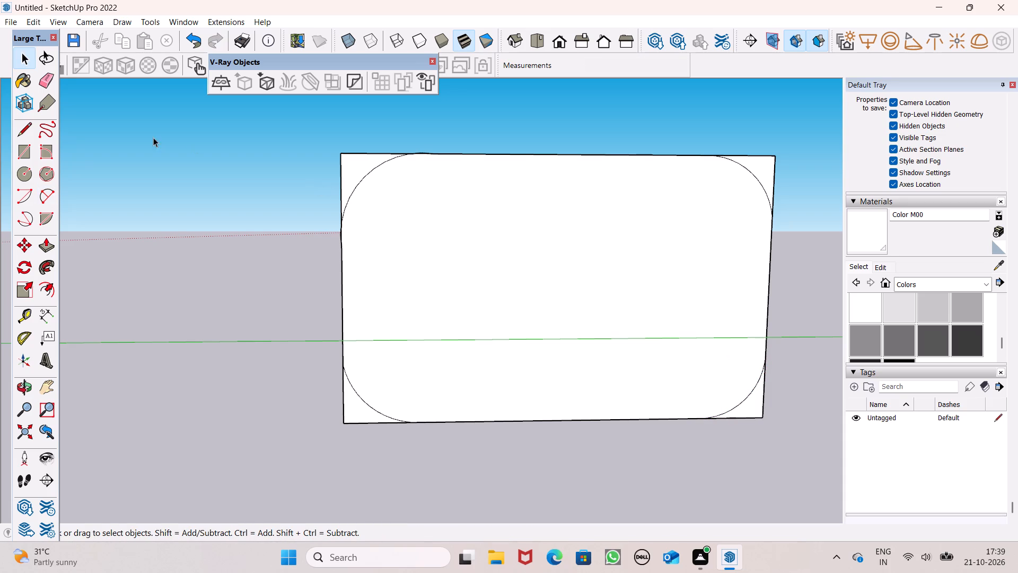
Erase the sharp corner edges outside the four arcs so only the rounded outline of the panel is left.
left_click(42, 77)
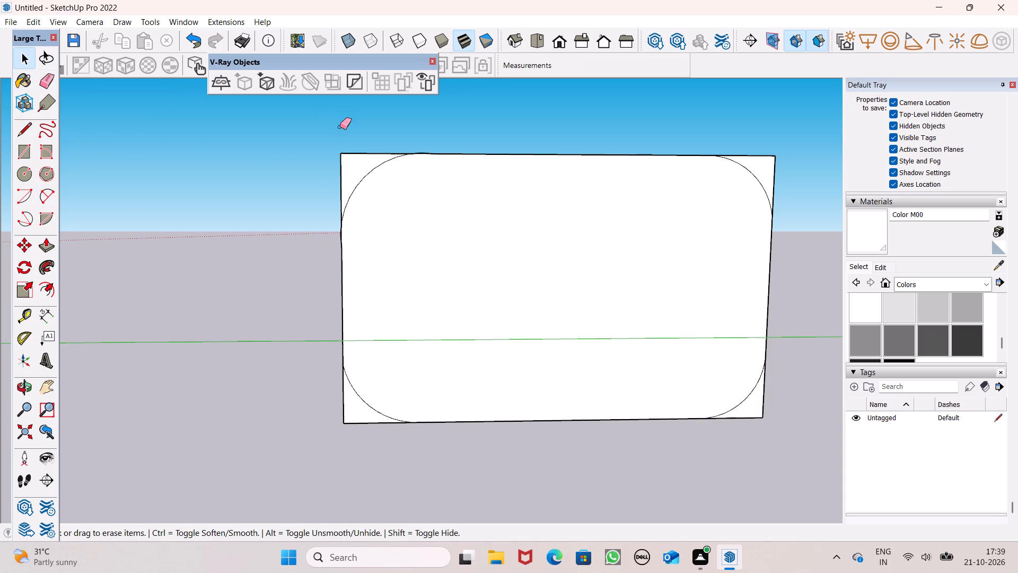
left_click_drag(358, 144, 336, 186)
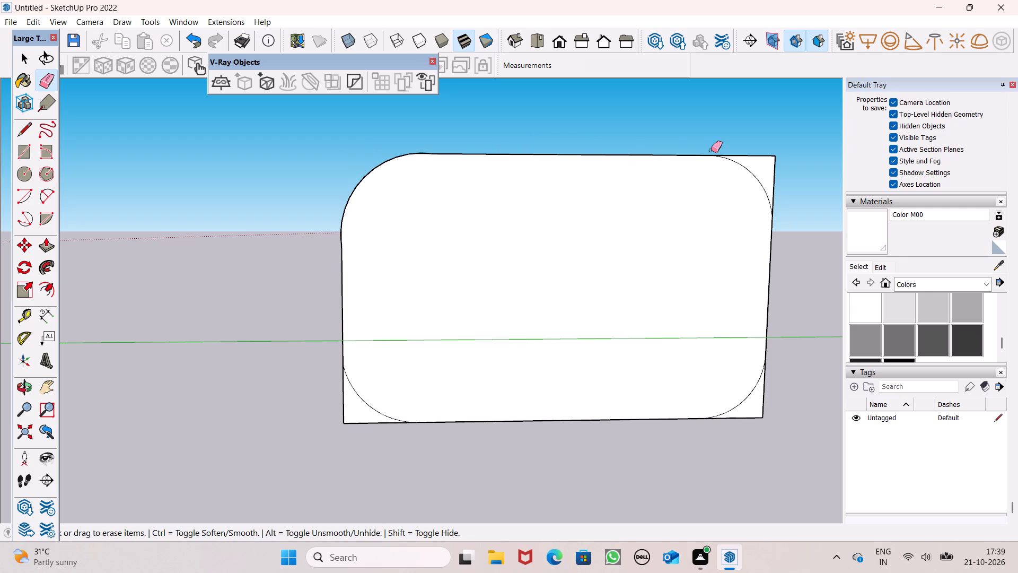
left_click_drag(727, 151, 781, 180)
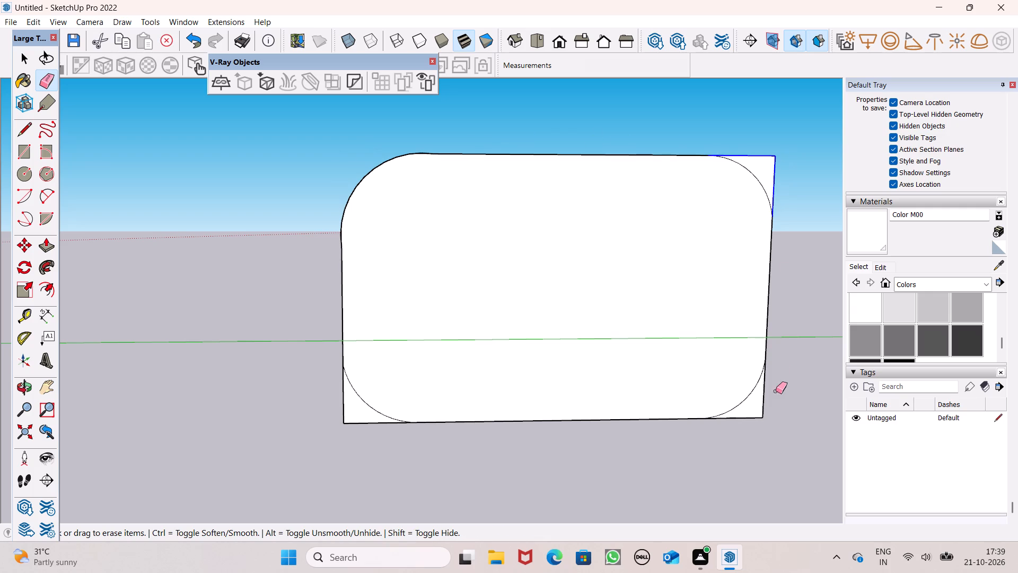
left_click_drag(763, 397, 748, 420)
left_click_drag(342, 407, 348, 417)
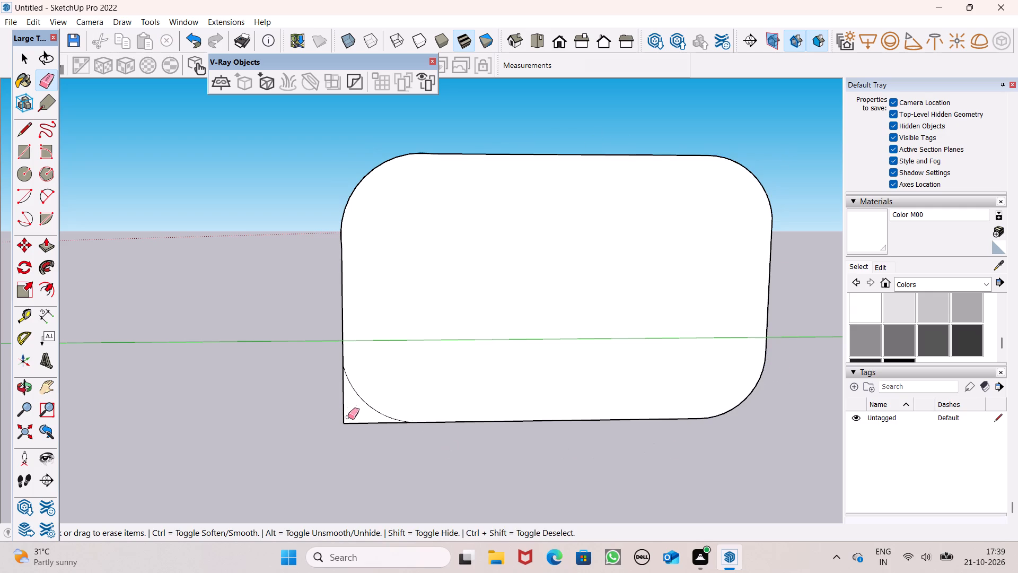
left_click_drag(348, 417, 385, 439)
key("space")
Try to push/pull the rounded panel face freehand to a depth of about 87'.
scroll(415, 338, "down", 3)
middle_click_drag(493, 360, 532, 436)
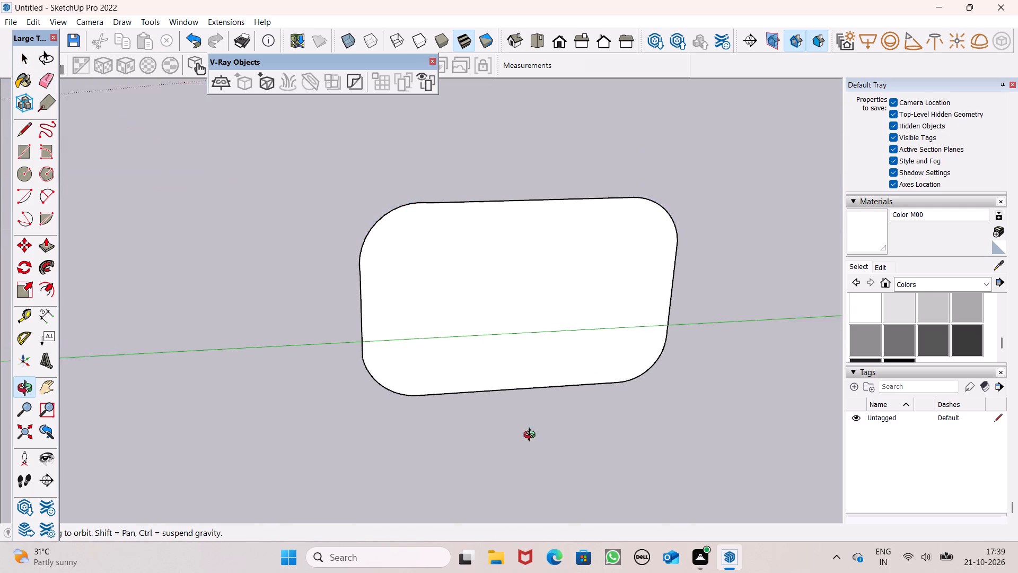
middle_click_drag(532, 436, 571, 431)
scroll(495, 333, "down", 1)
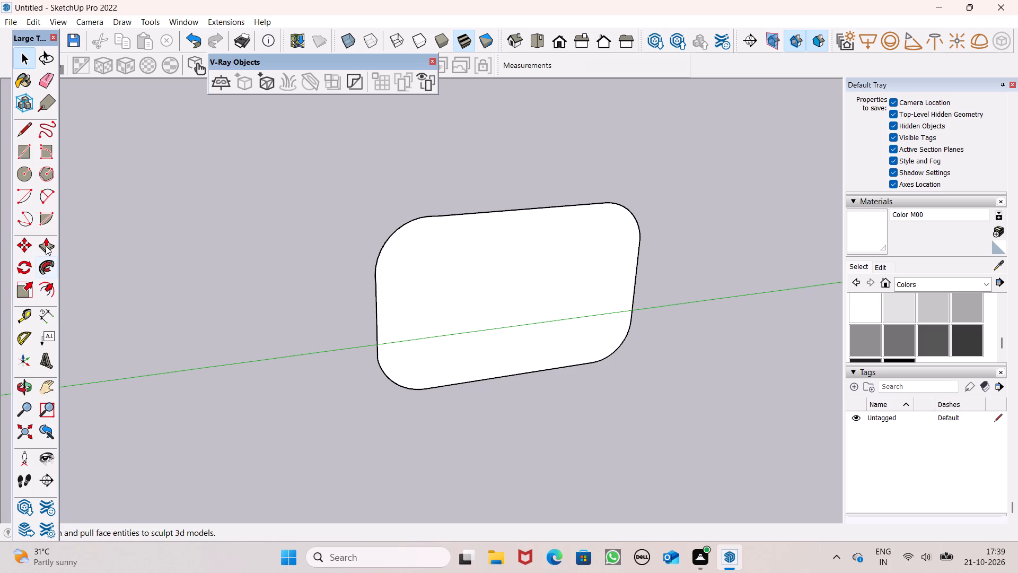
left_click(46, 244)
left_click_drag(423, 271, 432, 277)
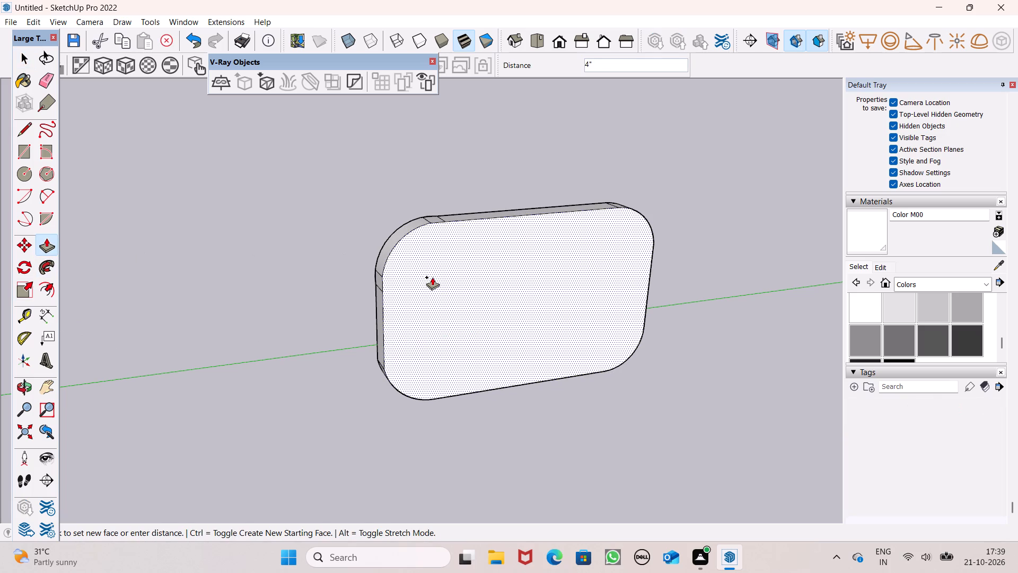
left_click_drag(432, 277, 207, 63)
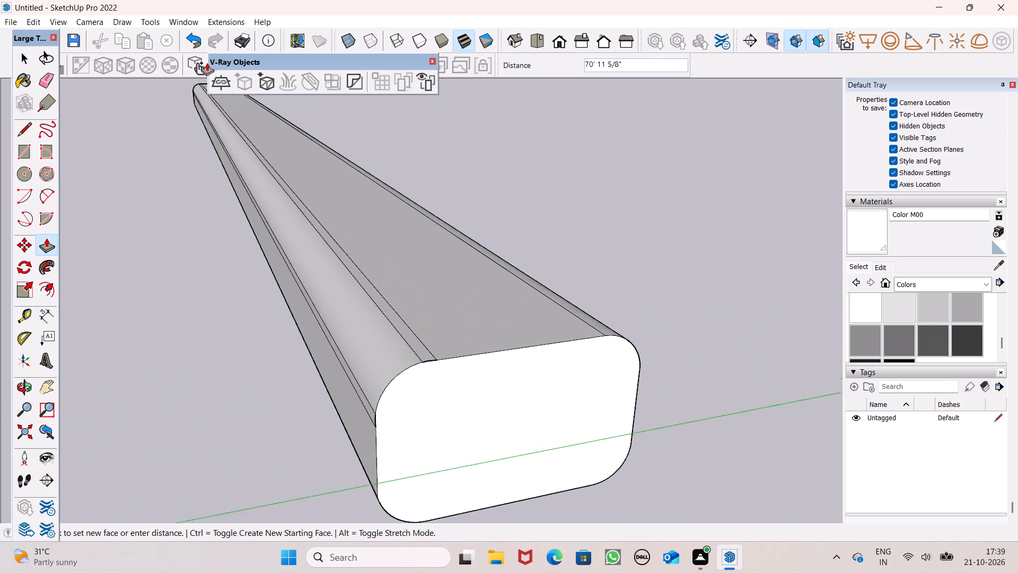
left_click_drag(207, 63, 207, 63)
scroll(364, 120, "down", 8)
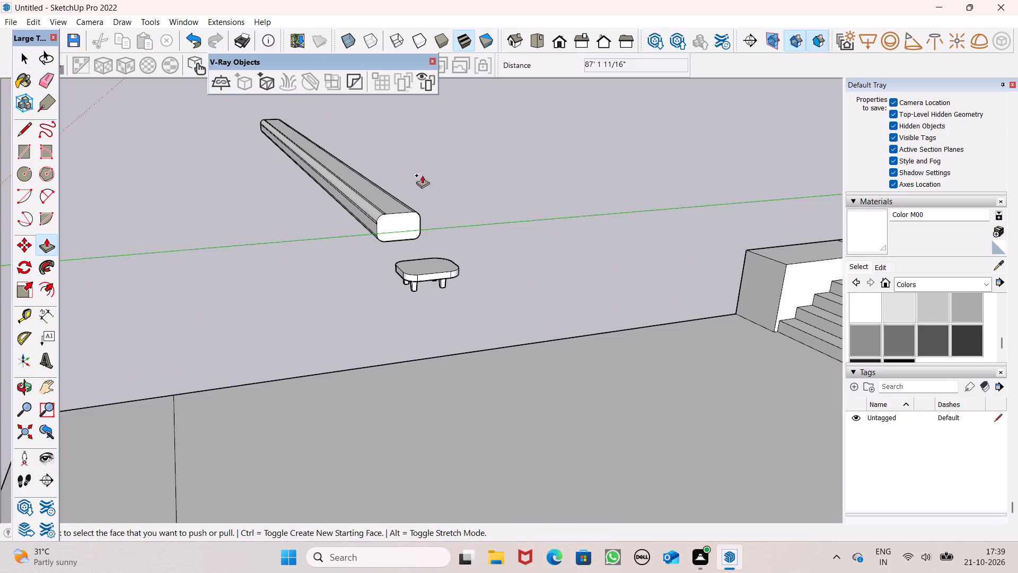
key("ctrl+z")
Push/pull the rounded panel face to a thickness of 4".
scroll(368, 231, "up", 7)
middle_click_drag(446, 228, 472, 281)
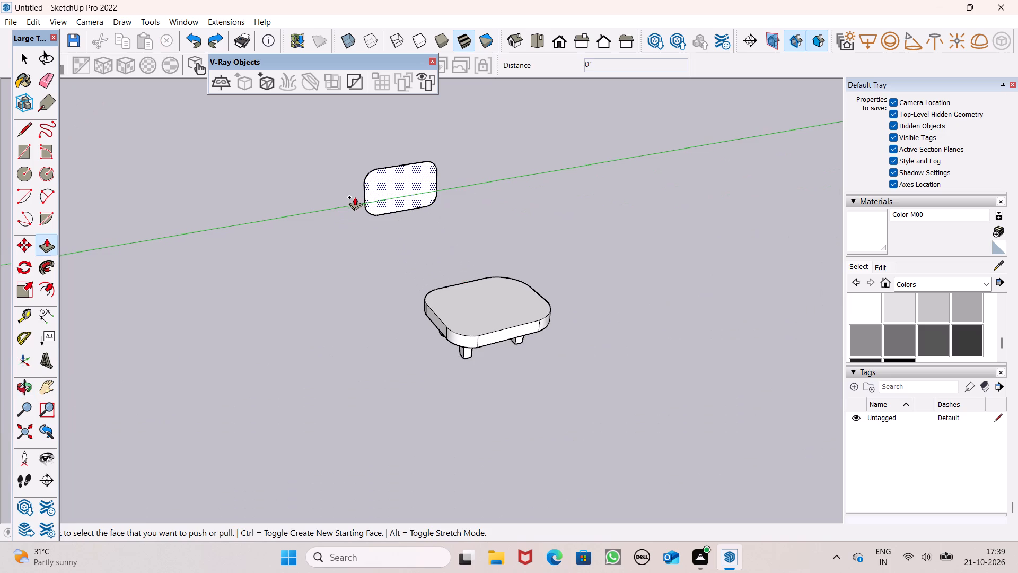
scroll(355, 194, "up", 8)
scroll(399, 178, "up", 5)
left_click_drag(400, 177, 406, 194)
type("4\"")
key("Return")
key("space")
Select all connected geometry of the upright rounded panel and make it a group.
scroll(477, 204, "down", 5)
middle_click_drag(469, 216, 469, 218)
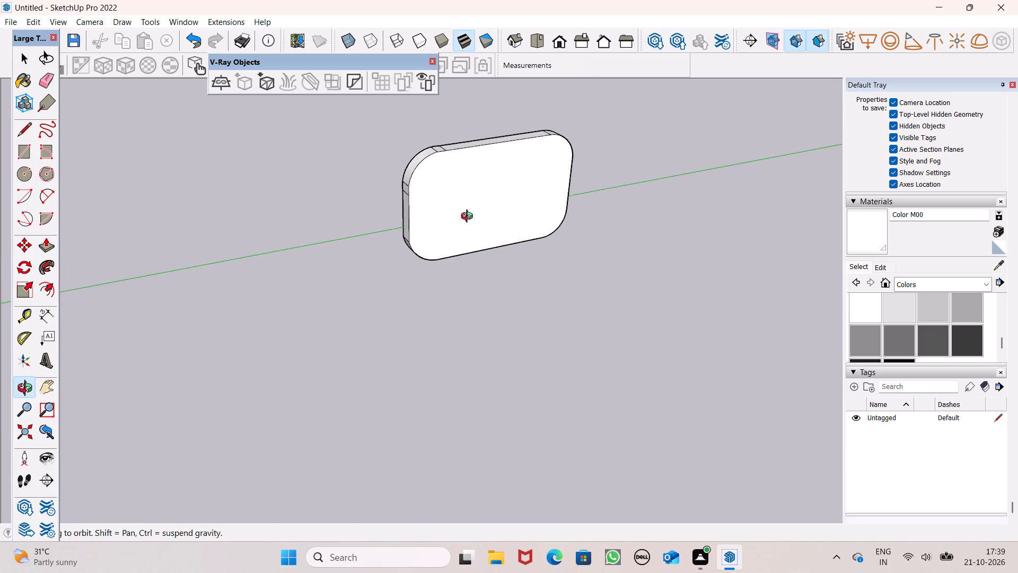
middle_click_drag(469, 218, 490, 218)
triple_click(468, 201)
right_click(469, 198)
scroll(429, 177, "down", 2)
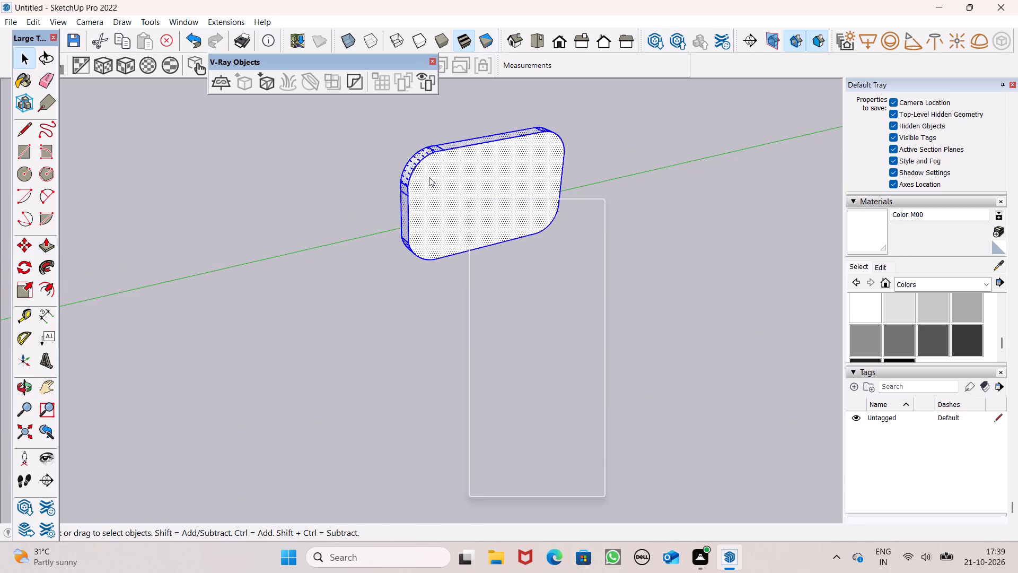
scroll(429, 177, "down", 1)
left_click(383, 284)
triple_click(442, 205)
left_click(443, 202)
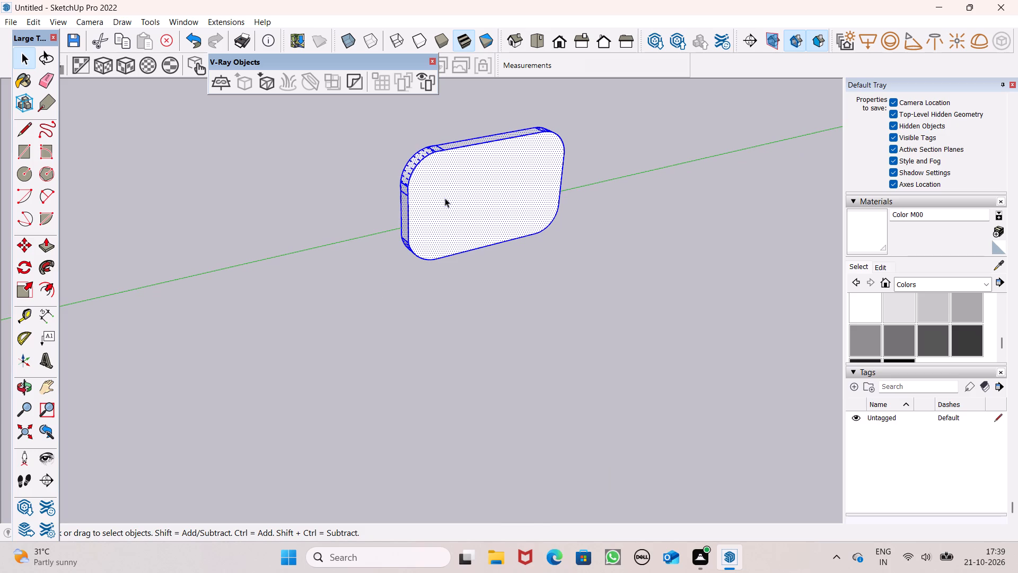
right_click(473, 230)
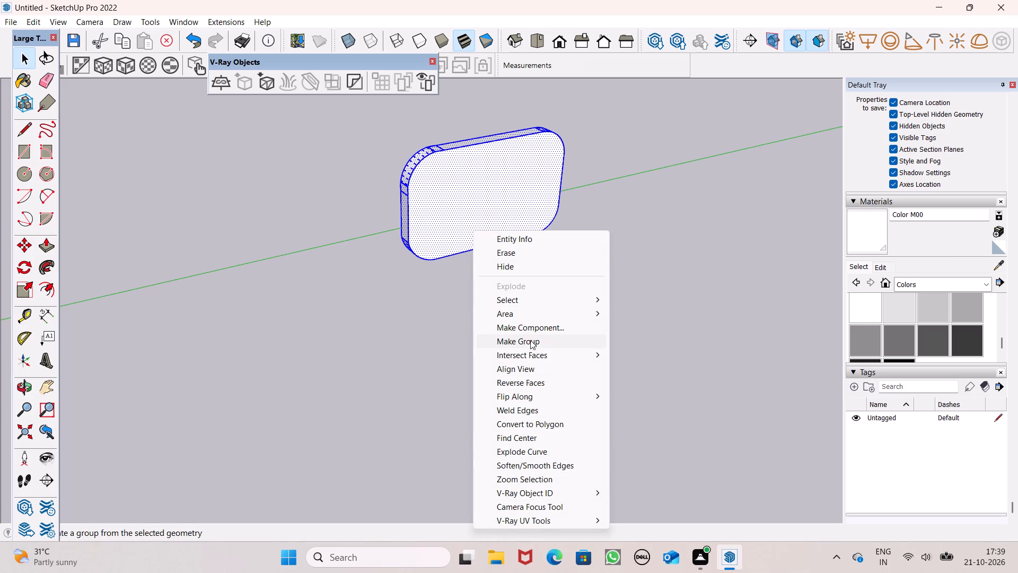
left_click(530, 340)
left_click(564, 255)
Select the low rounded slab together with its legs and make it a group.
scroll(549, 197, "down", 8)
triple_click(675, 332)
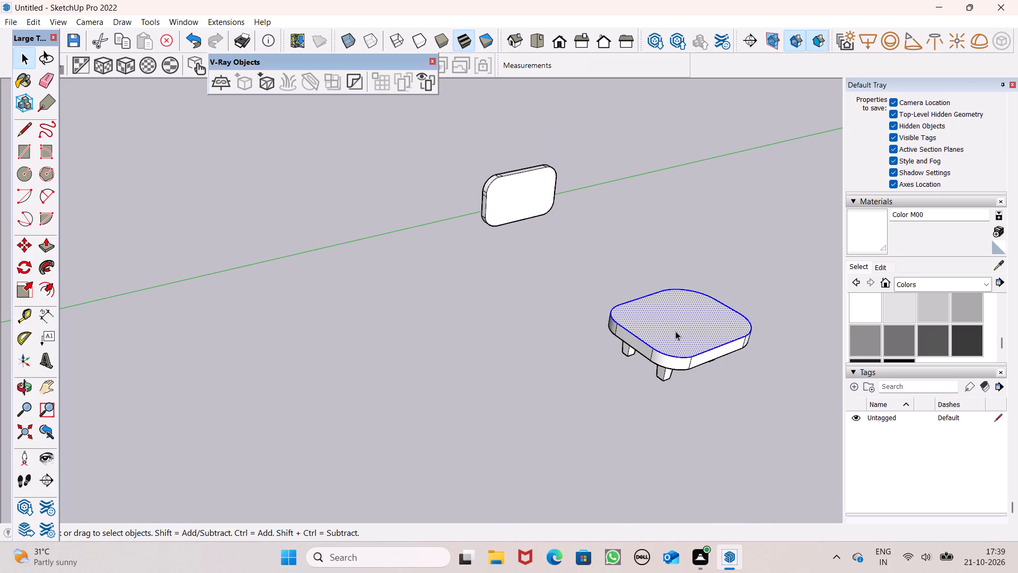
left_click(674, 332)
right_click(674, 332)
left_click(726, 142)
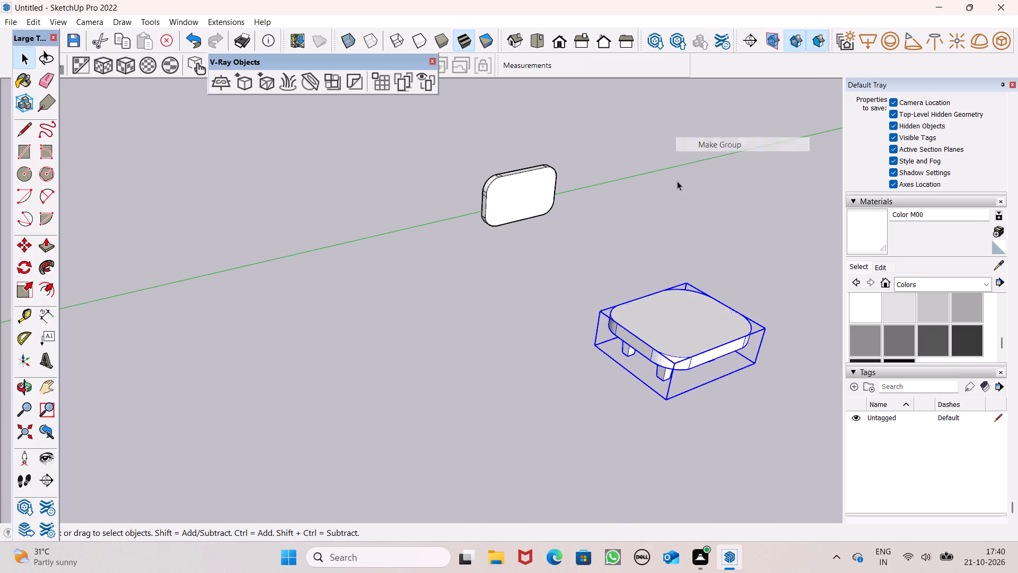
Move the upright rounded panel group about 9' to the back of the rounded slab on legs.
left_click(566, 242)
middle_click_drag(699, 366, 680, 316)
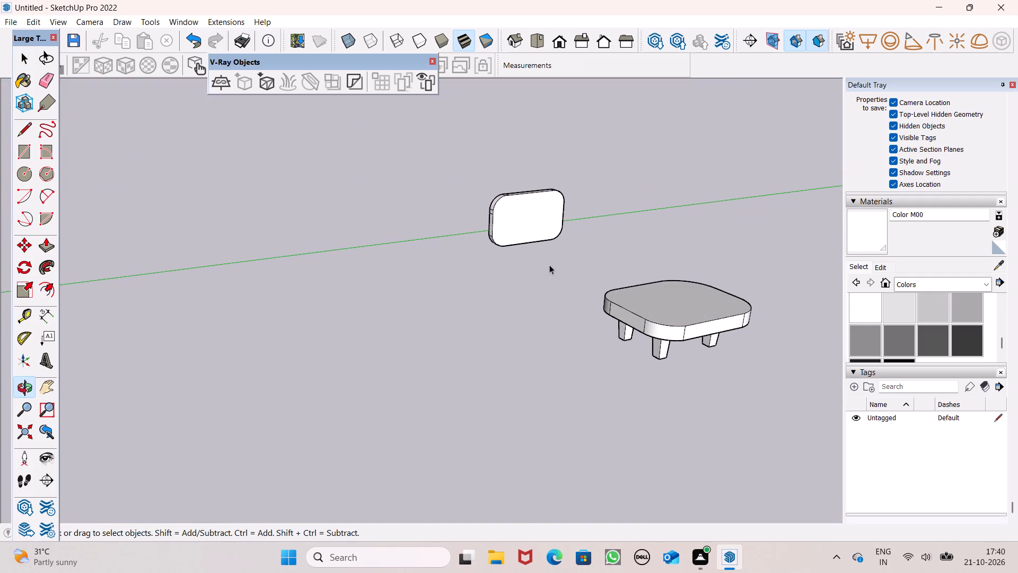
left_click(510, 232)
middle_click_drag(649, 298, 660, 359)
key("m")
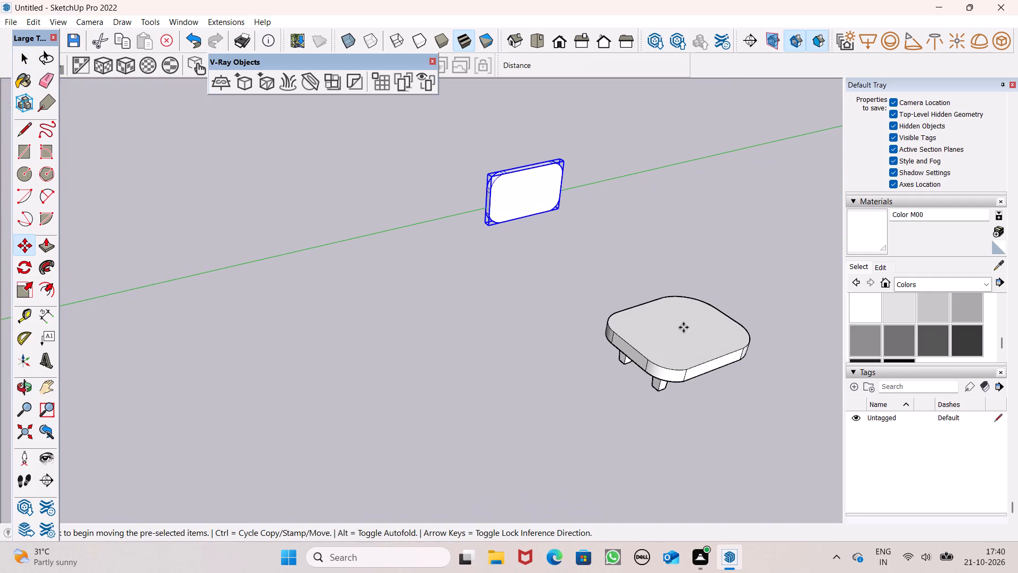
key("Return")
left_click_drag(569, 213, 705, 299)
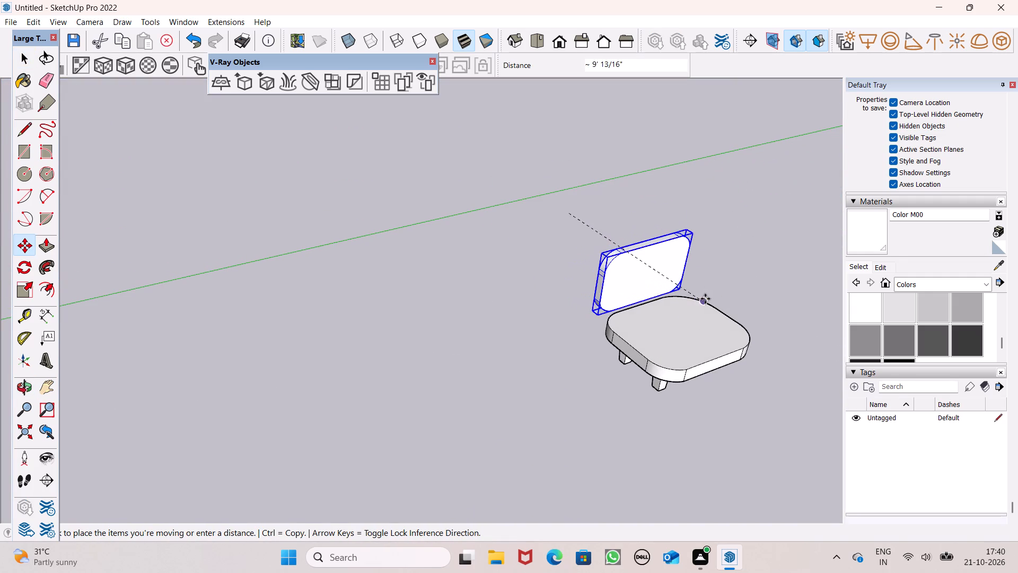
left_click_drag(705, 299, 706, 307)
Move the panel group by its lower corner closer to the slab's back edge.
middle_click_drag(686, 334, 843, 258)
scroll(525, 285, "up", 7)
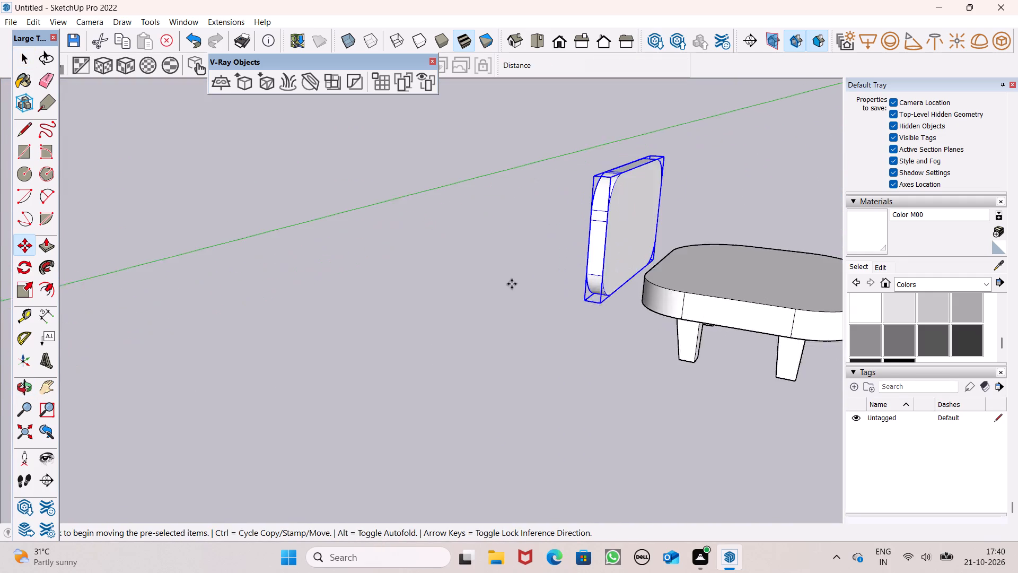
scroll(512, 284, "up", 1)
scroll(657, 297, "up", 7)
middle_click_drag(705, 303, 721, 366)
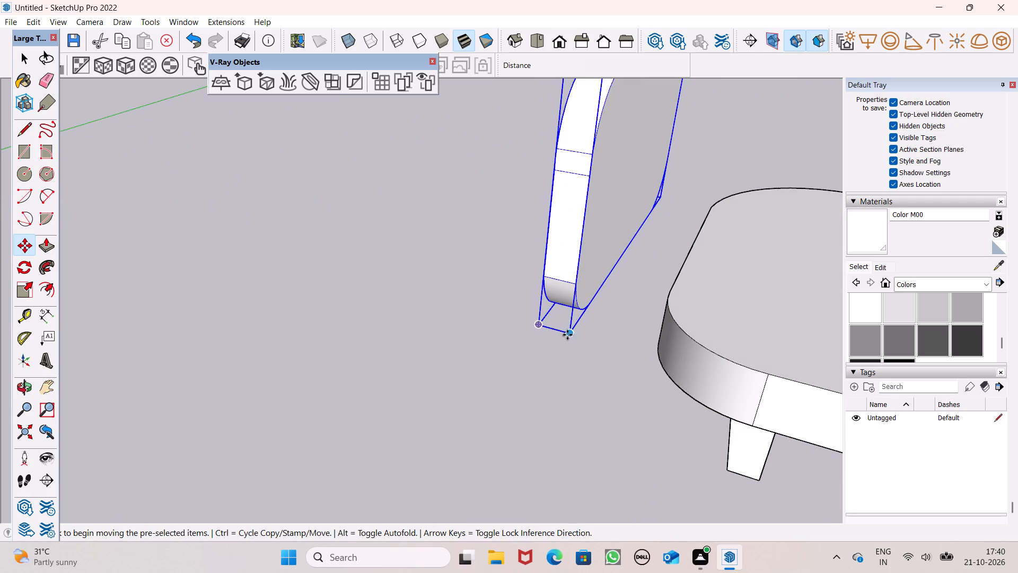
left_click_drag(571, 334, 636, 370)
Move the panel group slightly away from the slab, leaving a gap along the slab's back edge.
scroll(509, 315, "down", 3)
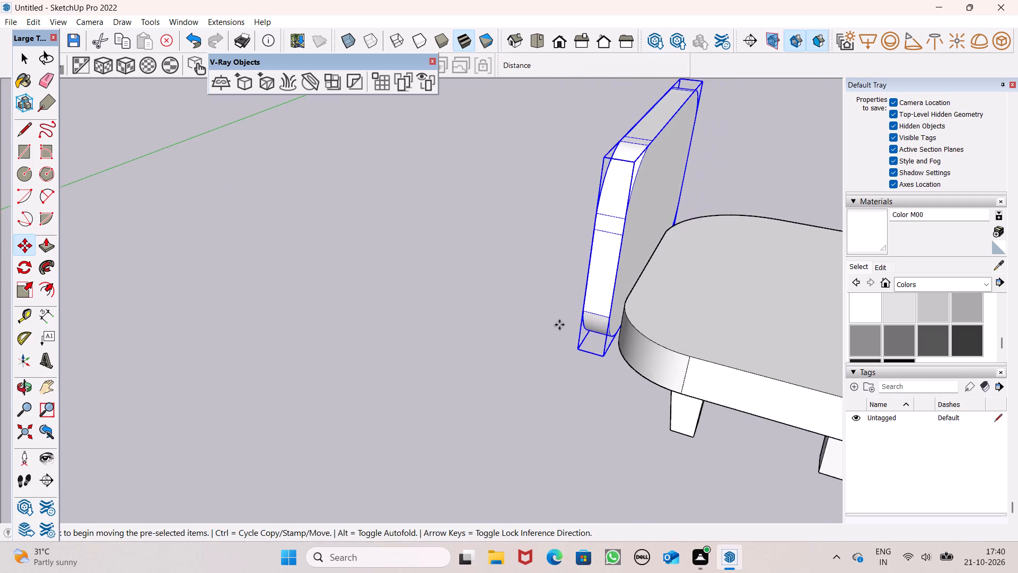
middle_click_drag(602, 328, 534, 315)
scroll(499, 267, "down", 4)
scroll(554, 274, "down", 4)
middle_click_drag(584, 285, 596, 359)
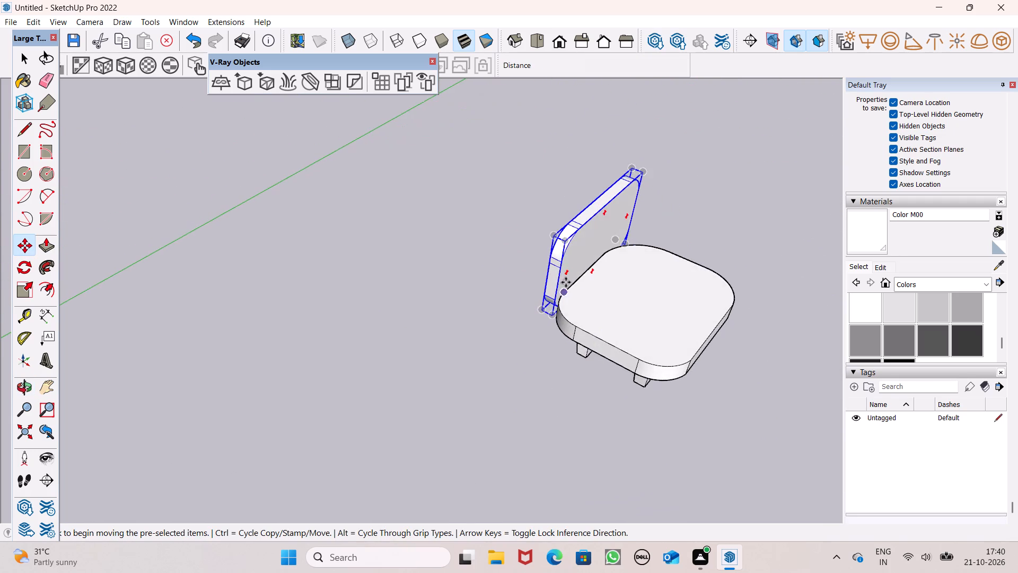
scroll(566, 279, "up", 7)
scroll(566, 273, "down", 4)
middle_click_drag(581, 314, 664, 289)
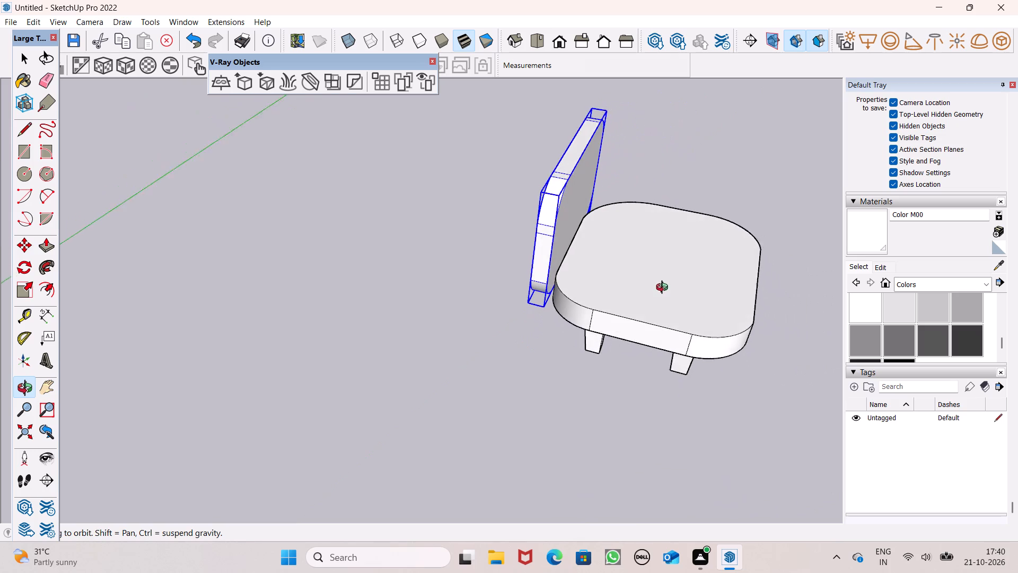
middle_click_drag(664, 289, 666, 257)
scroll(664, 254, "up", 1)
scroll(593, 244, "up", 5)
scroll(589, 244, "down", 5)
middle_click_drag(599, 292, 631, 229)
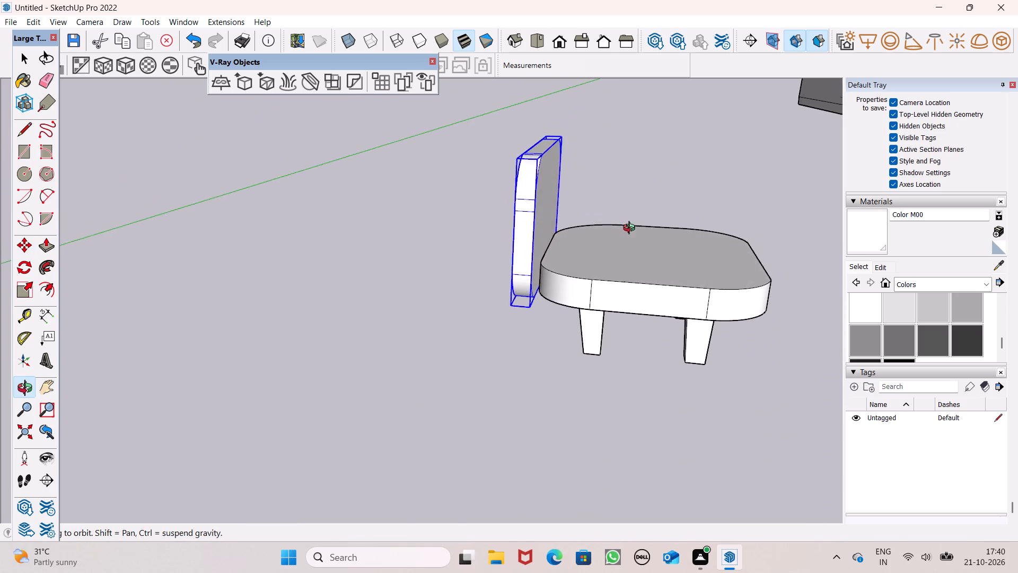
middle_click_drag(631, 229, 631, 229)
scroll(631, 229, "up", 1)
scroll(504, 223, "up", 4)
scroll(517, 241, "down", 4)
middle_click_drag(530, 261, 526, 268)
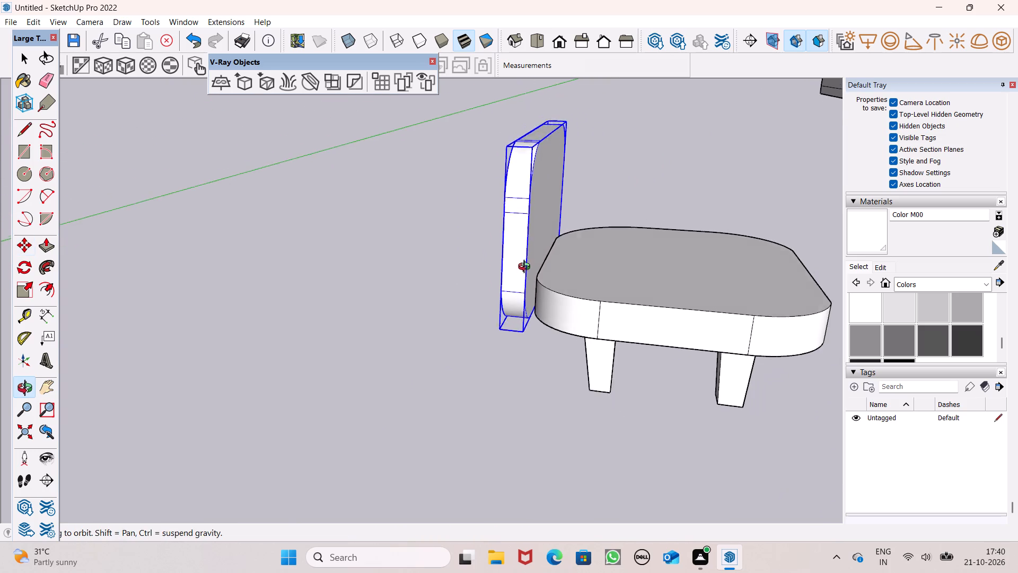
middle_click_drag(526, 268, 506, 302)
scroll(506, 302, "up", 7)
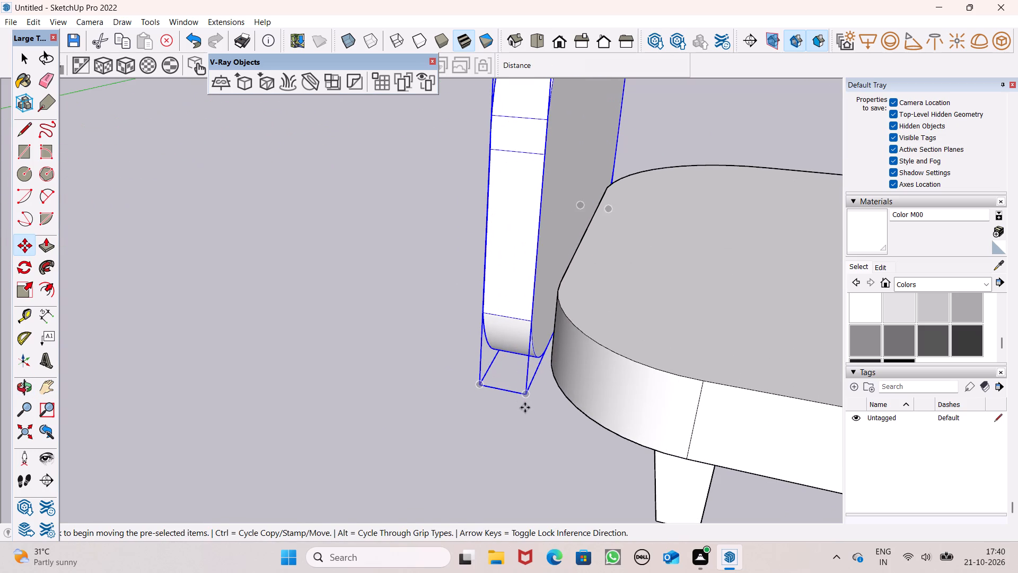
left_click_drag(525, 407, 466, 416)
Move the panel group by its lower corner about 10 13/16" toward the slab, up against its back edge.
scroll(455, 382, "down", 5)
middle_click(482, 394)
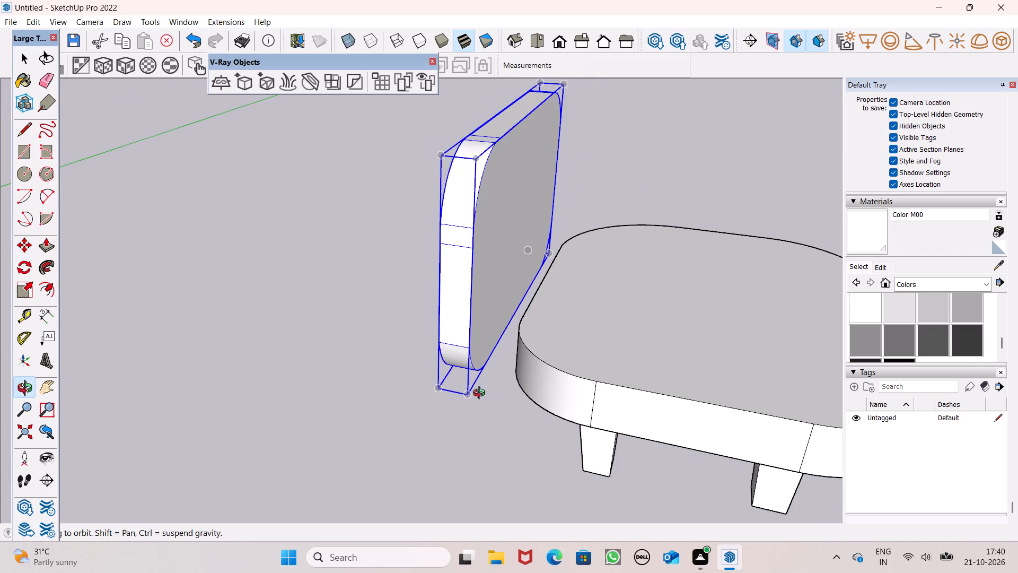
scroll(481, 395, "up", 1)
scroll(446, 377, "down", 4)
scroll(484, 355, "down", 5)
middle_click_drag(509, 359, 509, 367)
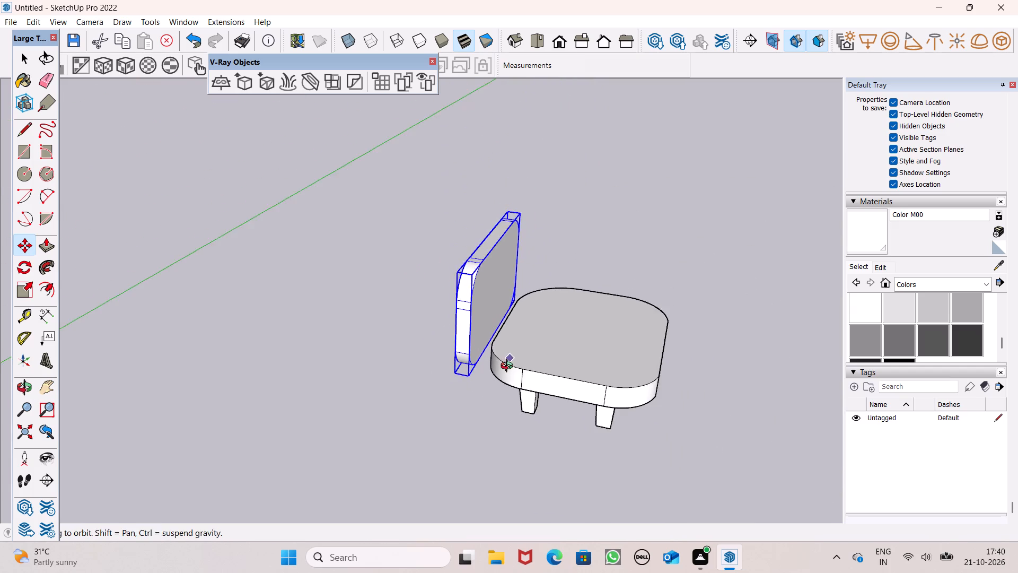
middle_click_drag(509, 367, 546, 479)
scroll(485, 361, "up", 8)
scroll(587, 357, "up", 2)
middle_click_drag(587, 356, 616, 115)
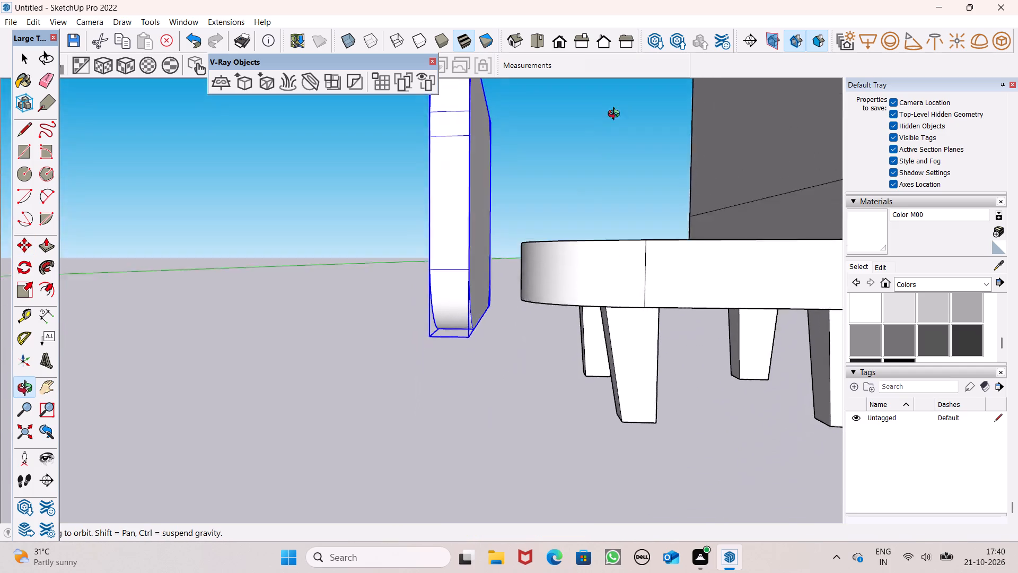
middle_click_drag(616, 115, 612, 153)
scroll(548, 245, "up", 6)
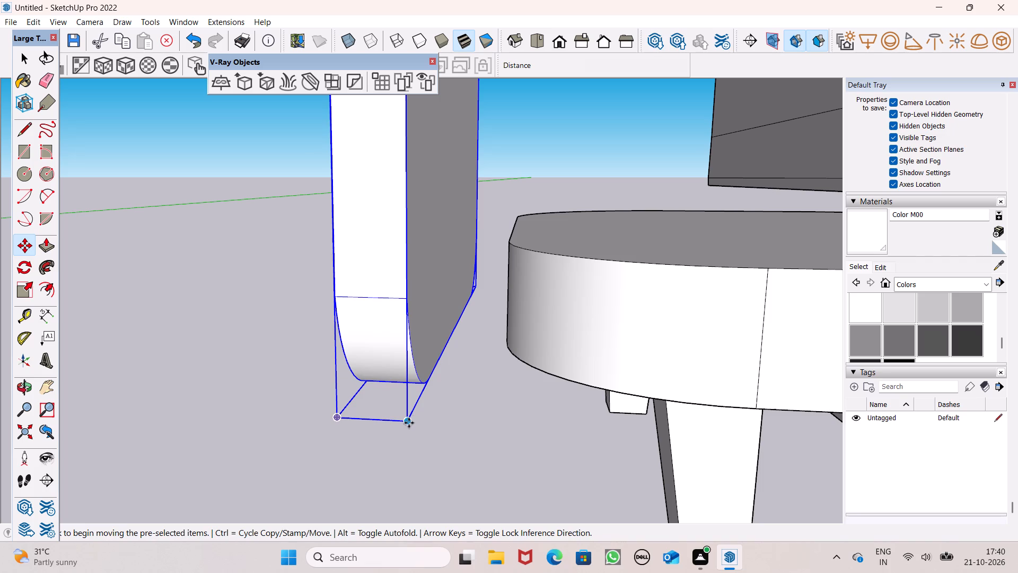
left_click_drag(409, 423, 505, 377)
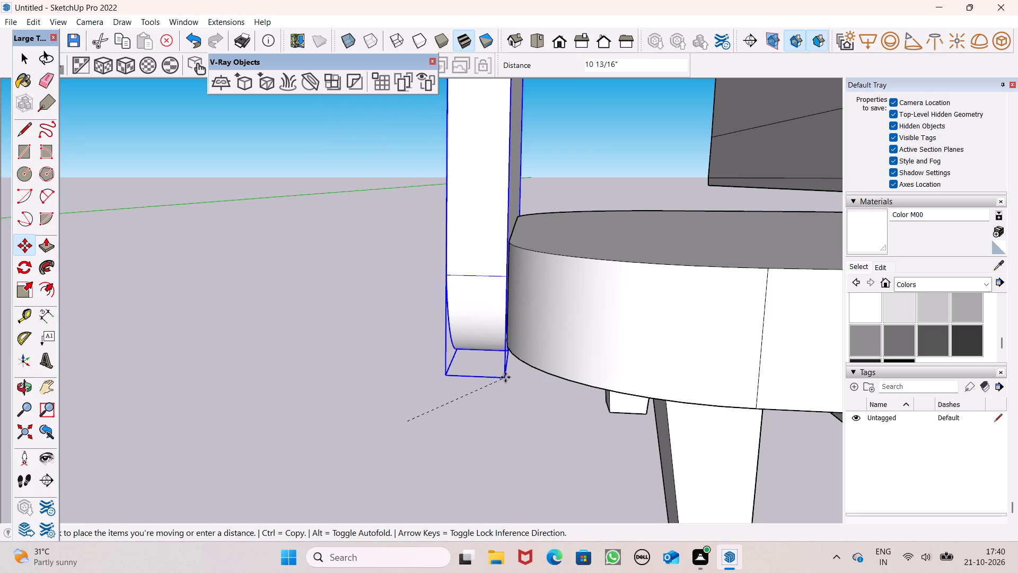
left_click_drag(505, 377, 503, 377)
Lower the panel group at the slab's back edge, placing its bottom corner below the slab's underside.
scroll(472, 309, "down", 5)
middle_click_drag(493, 320, 429, 411)
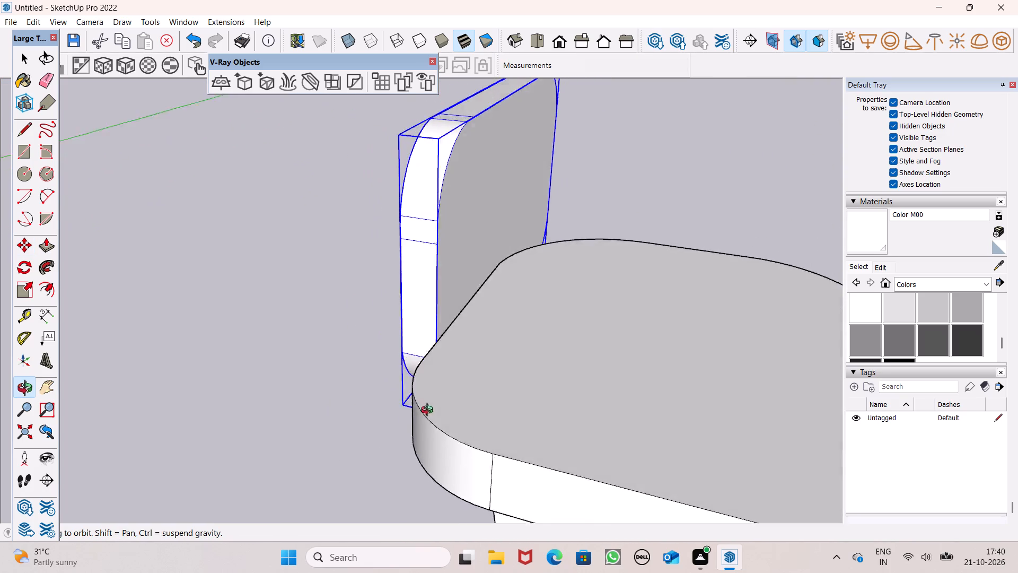
middle_click_drag(429, 411, 578, 413)
left_click_drag(543, 403, 598, 438)
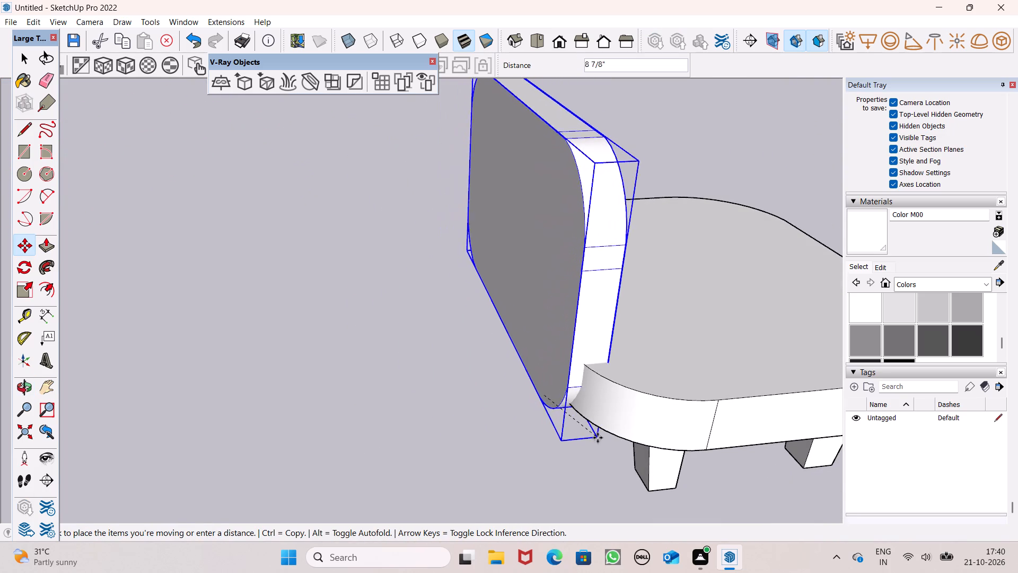
left_click_drag(598, 438, 599, 470)
Shift the panel group about 1 1/4" backward along the red axis, off the slab's back edge, and deselect it.
scroll(443, 340, "down", 3)
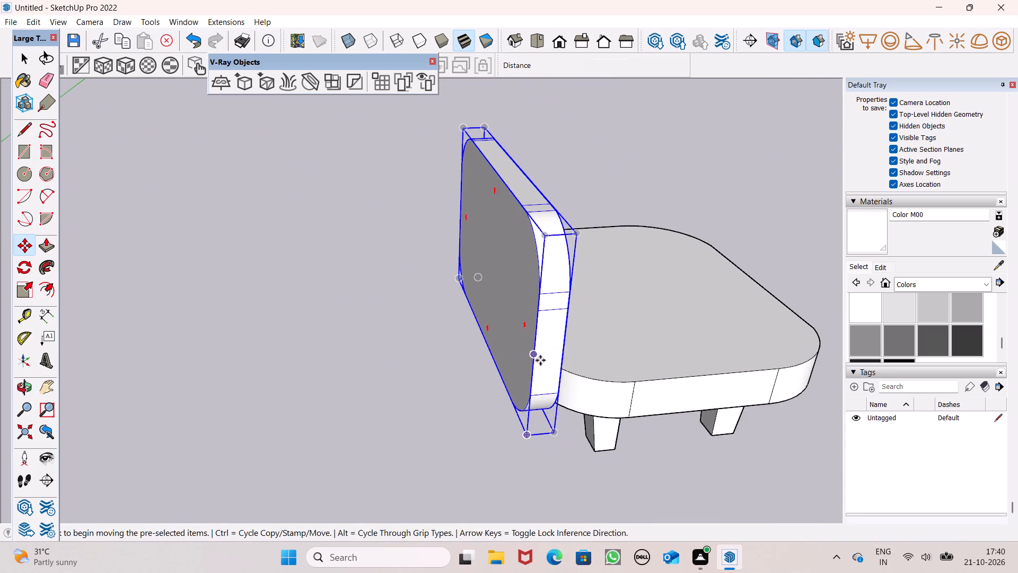
middle_click_drag(537, 361, 389, 353)
scroll(422, 374, "up", 3)
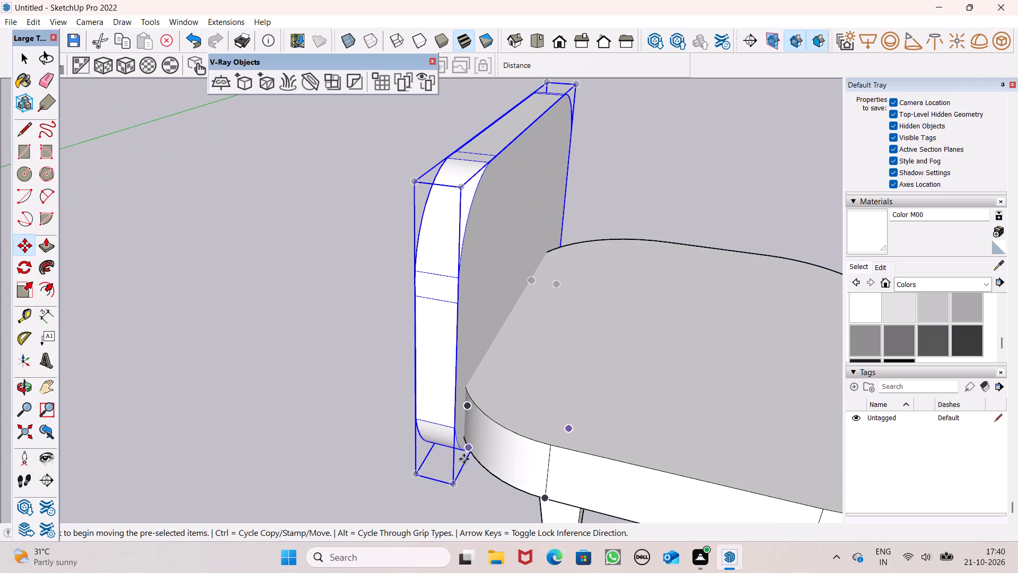
left_click_drag(454, 489, 442, 477)
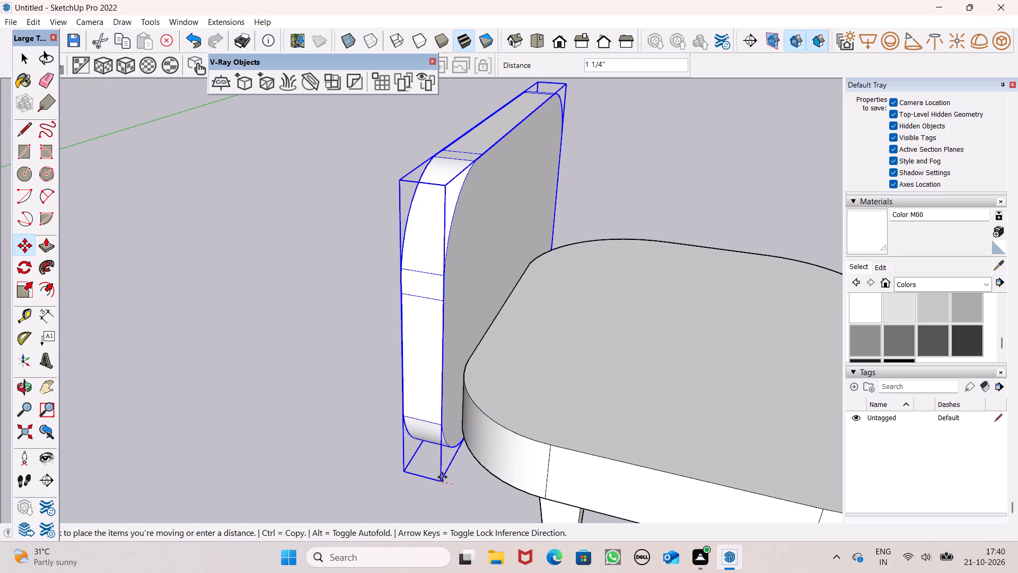
left_click_drag(442, 477, 441, 477)
left_click(375, 395)
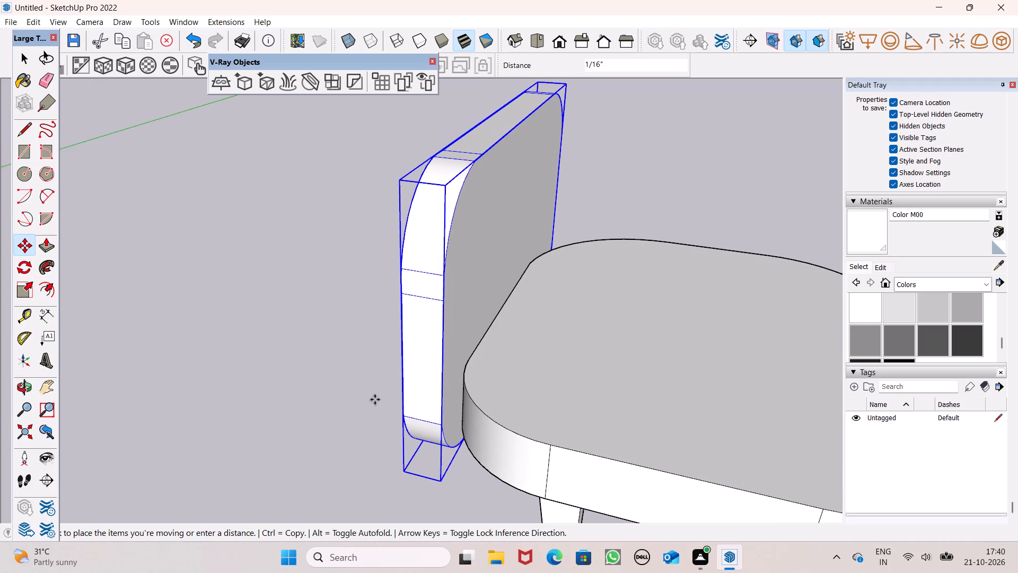
key("space")
left_click(375, 397)
Examine the joint between the upright panel and the slab's back edge from low, front, side and top views.
middle_click_drag(519, 421, 470, 310)
scroll(525, 367, "up", 1)
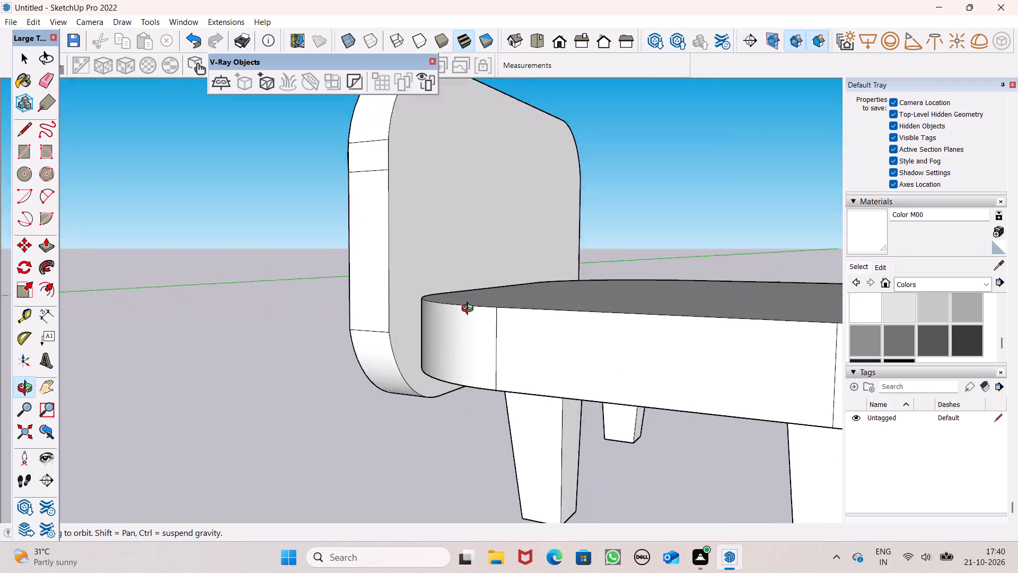
middle_click_drag(470, 310, 453, 474)
scroll(559, 252, "down", 4)
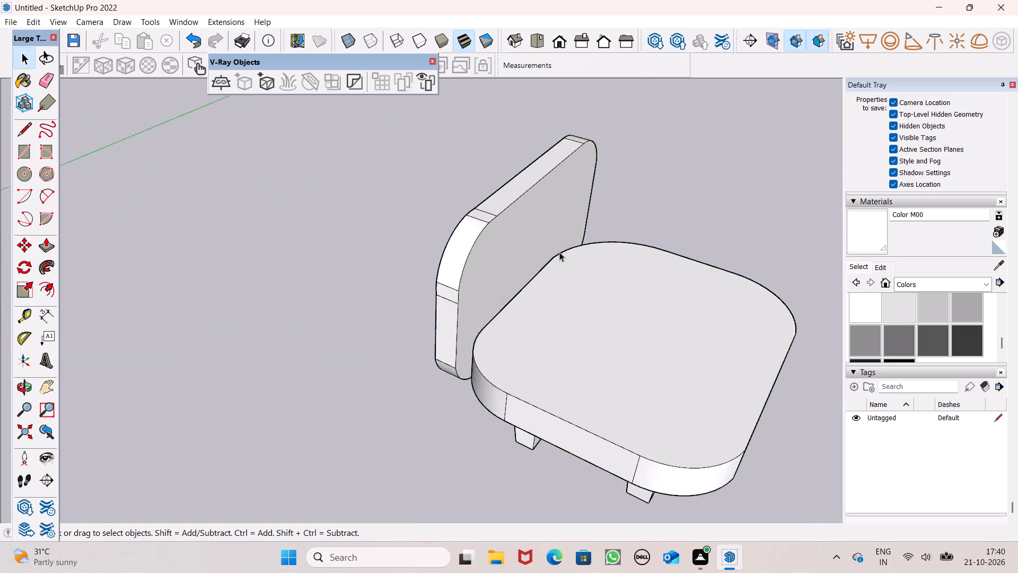
scroll(559, 252, "down", 3)
scroll(576, 211, "down", 5)
middle_click_drag(698, 298, 398, 263)
scroll(407, 262, "down", 4)
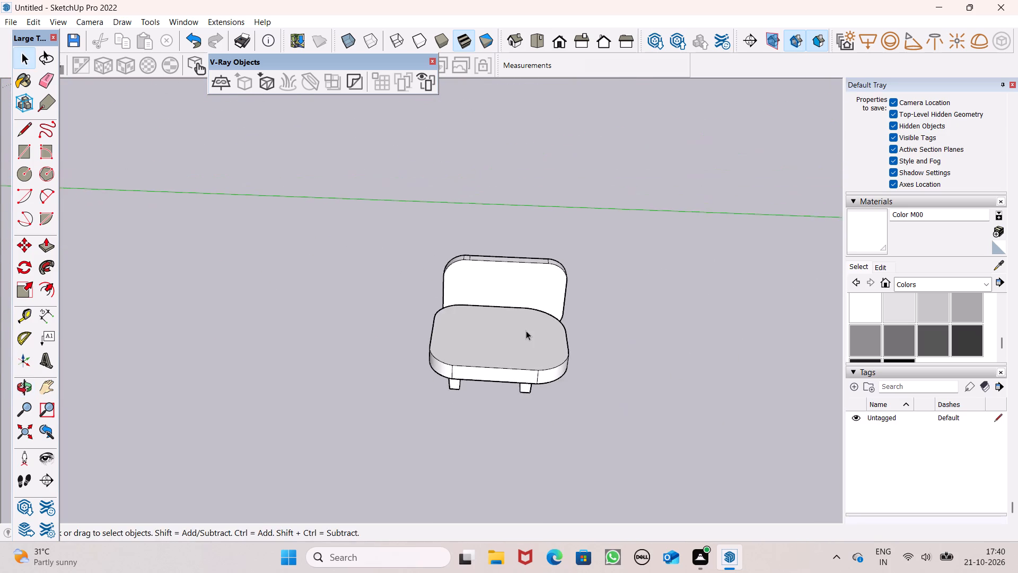
middle_click_drag(518, 335, 579, 336)
scroll(466, 286, "up", 6)
middle_click_drag(454, 322, 567, 314)
scroll(362, 302, "up", 5)
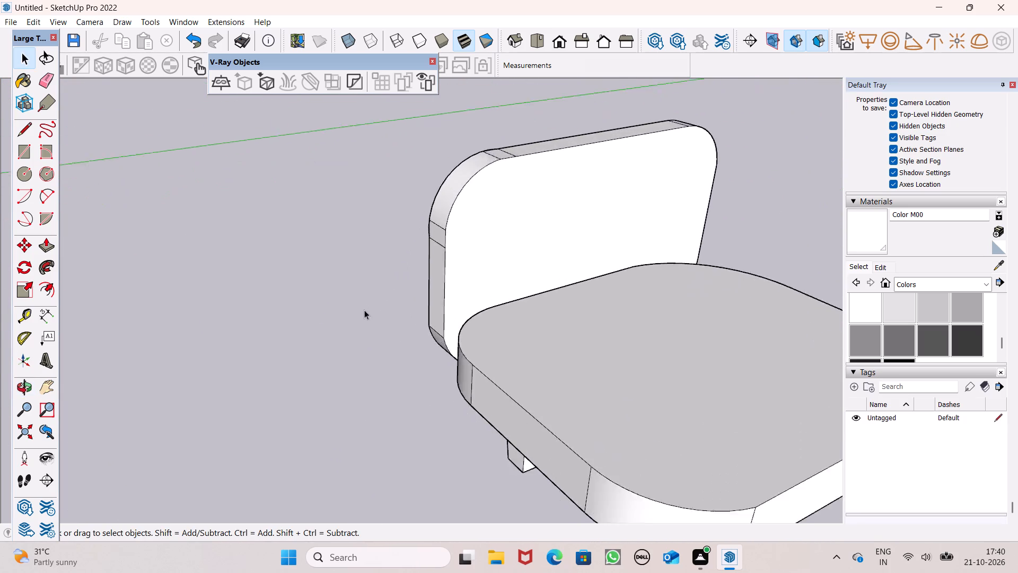
scroll(364, 310, "up", 2)
middle_click_drag(482, 340, 530, 331)
scroll(528, 296, "down", 8)
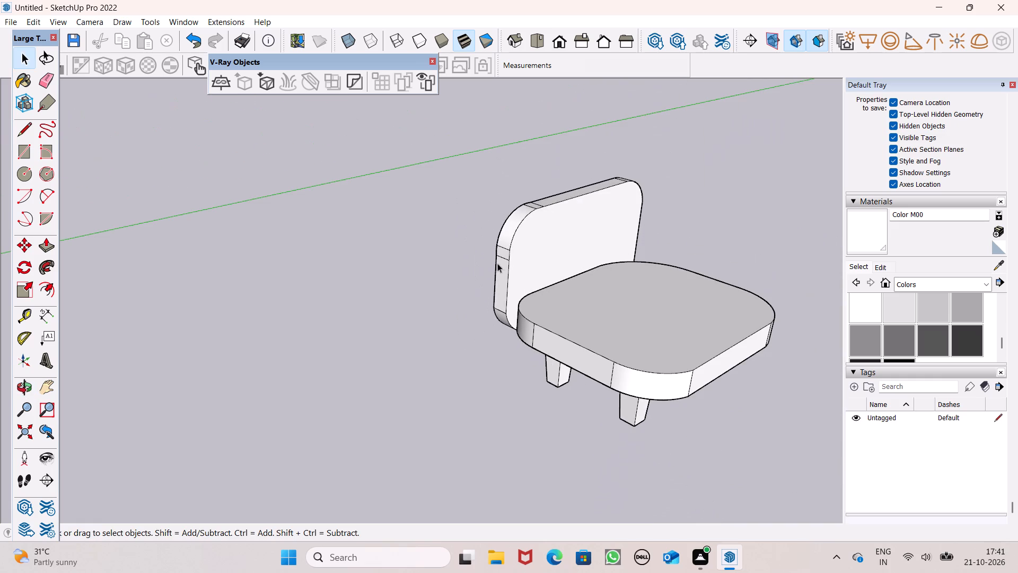
scroll(546, 258, "down", 6)
scroll(561, 282, "up", 1)
middle_click_drag(561, 285, 542, 398)
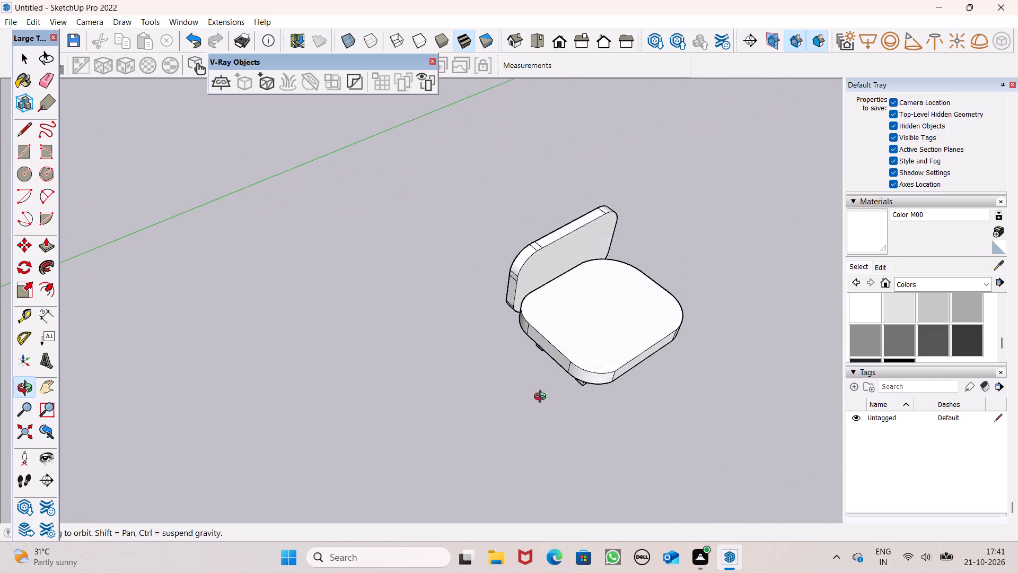
middle_click_drag(542, 398, 542, 398)
scroll(525, 253, "up", 6)
Select the upright panel group again and shift it about 6" lower at the slab's back edge.
left_click(512, 307)
scroll(511, 342, "up", 1)
middle_click_drag(509, 342, 584, 217)
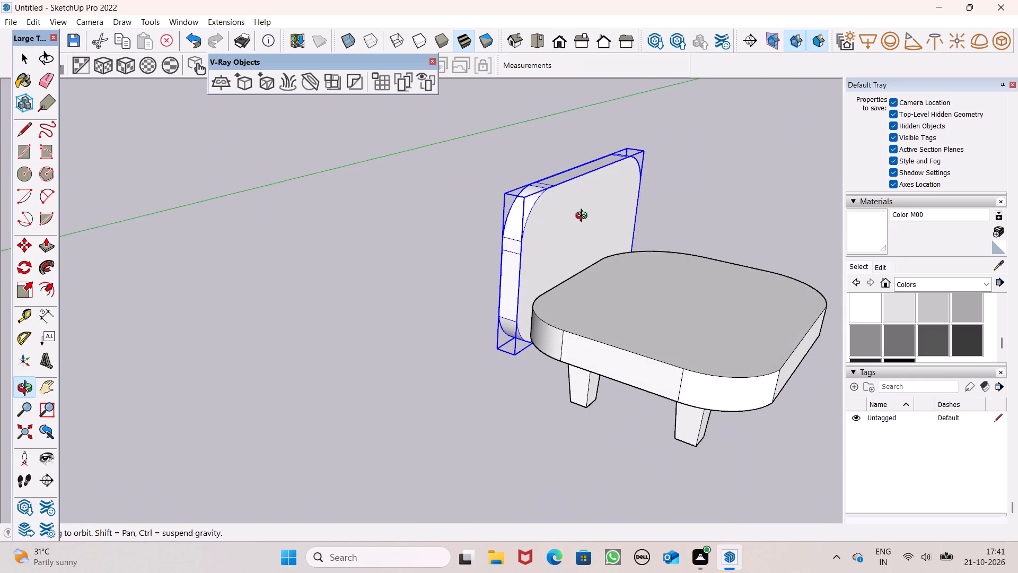
middle_click_drag(584, 217, 585, 216)
key("m")
key("Return")
left_click_drag(515, 360, 514, 362)
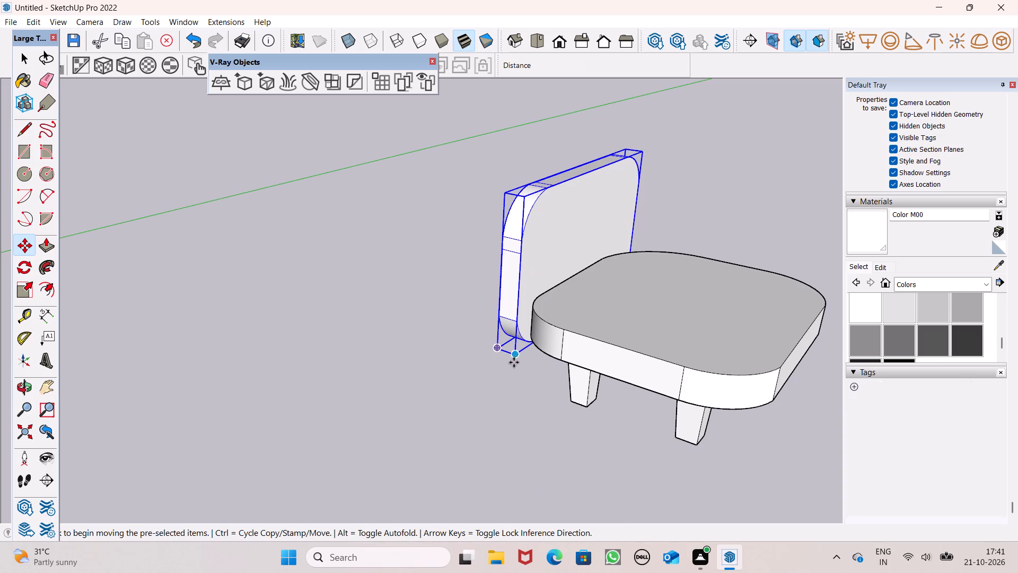
left_click_drag(514, 362, 503, 374)
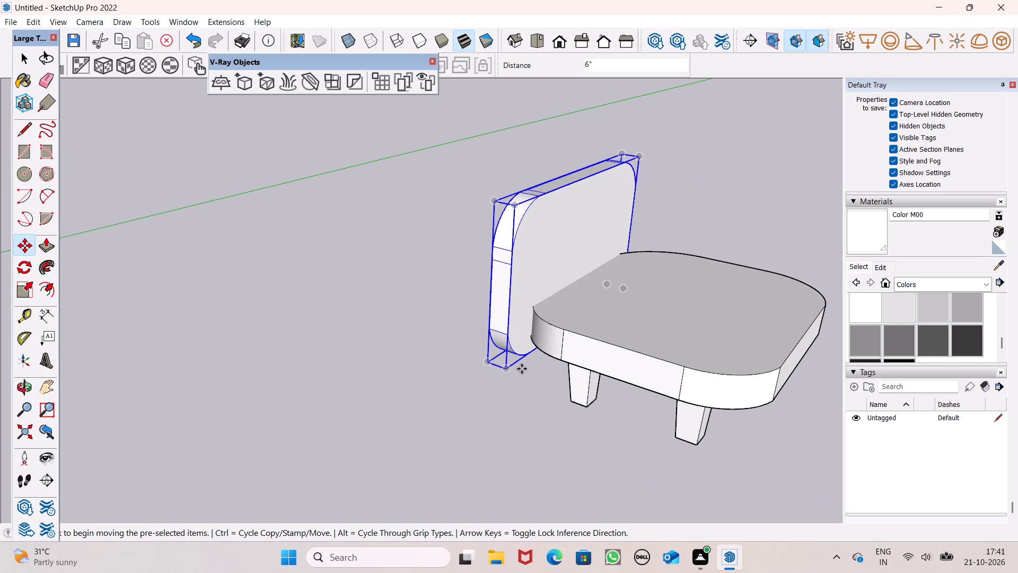
Raise the panel group about 2 9/16" at the slab's back edge.
left_click_drag(509, 368, 499, 354)
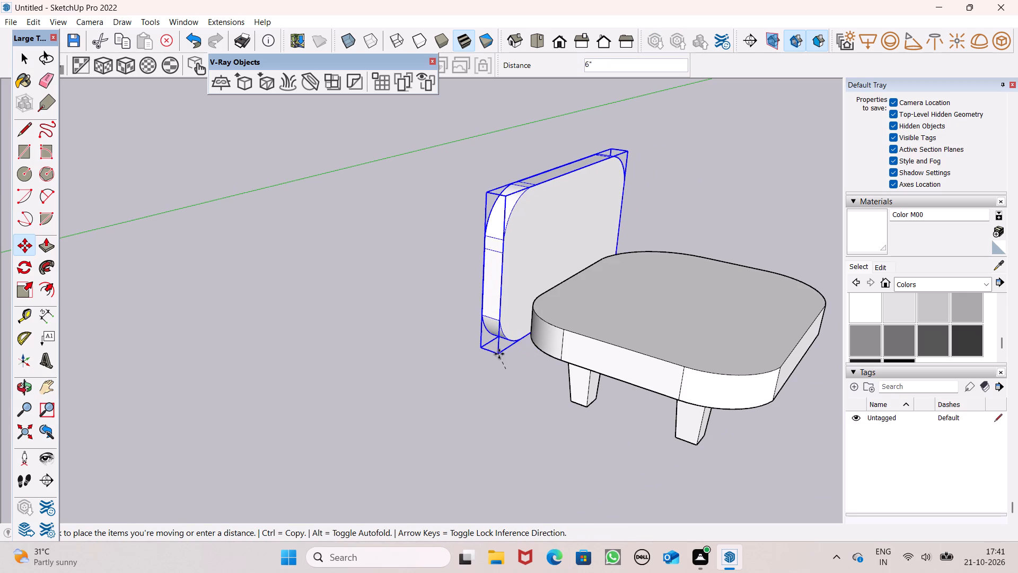
left_click_drag(499, 354, 501, 356)
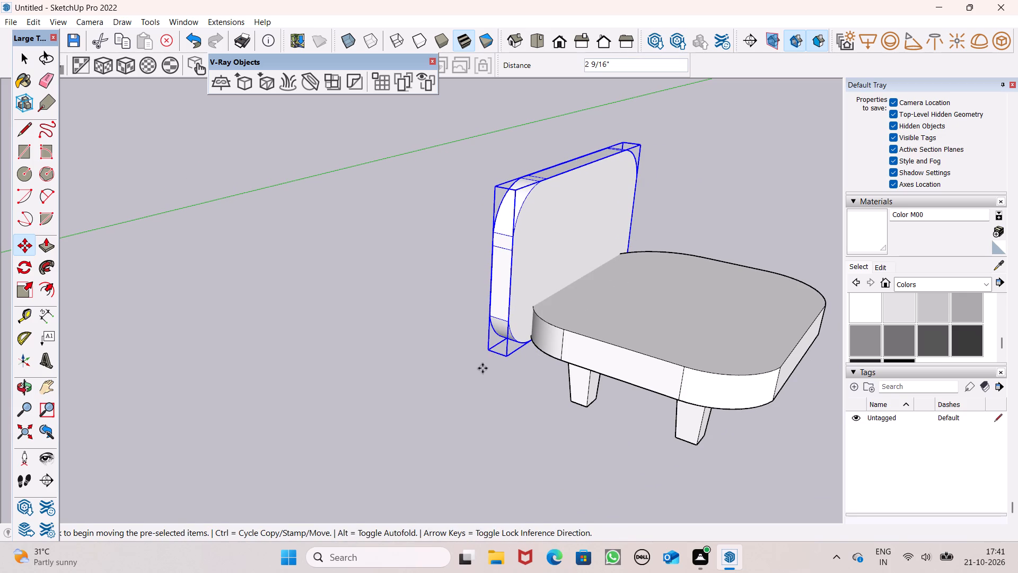
Move the panel group slightly backward so it sits just behind the slab's back edge, and deselect it.
middle_click_drag(489, 355, 517, 346)
scroll(524, 320, "up", 4)
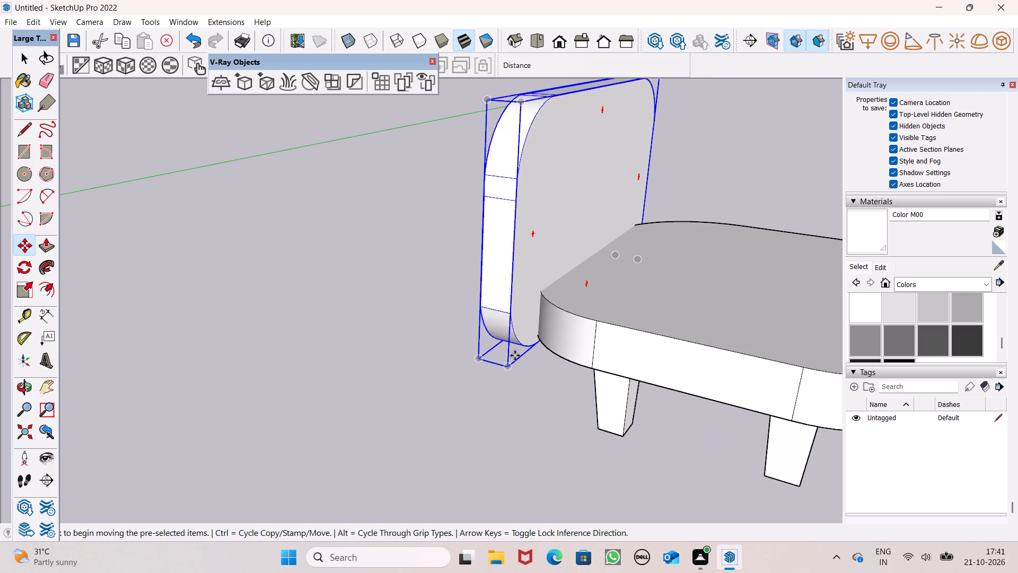
left_click_drag(510, 372, 492, 361)
key("space")
left_click(347, 294)
scroll(347, 294, "down", 4)
middle_click_drag(472, 335, 375, 398)
scroll(444, 267, "down", 5)
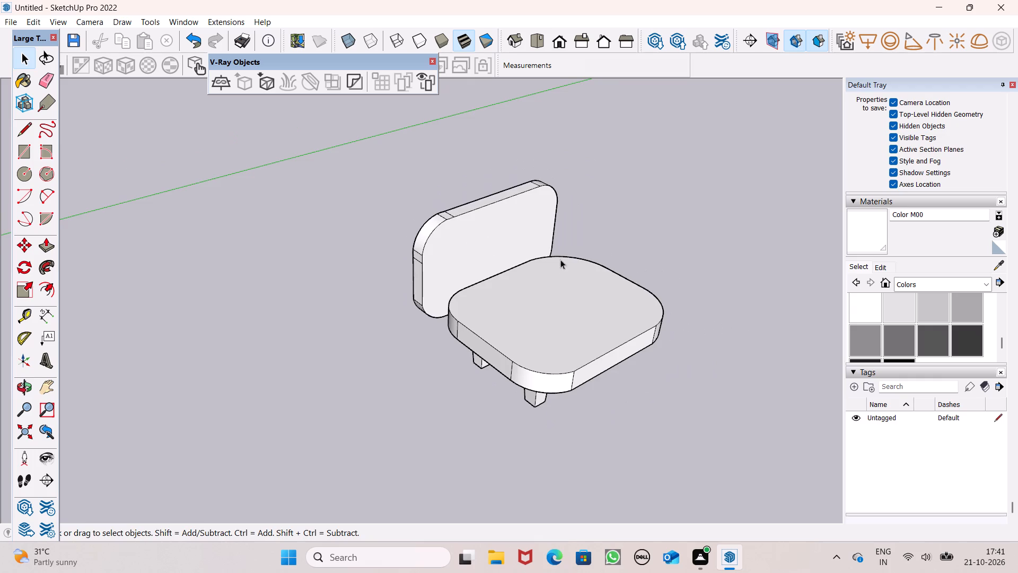
Examine how the upright panel sits behind the slab from several angles.
middle_click_drag(555, 285, 31, 290)
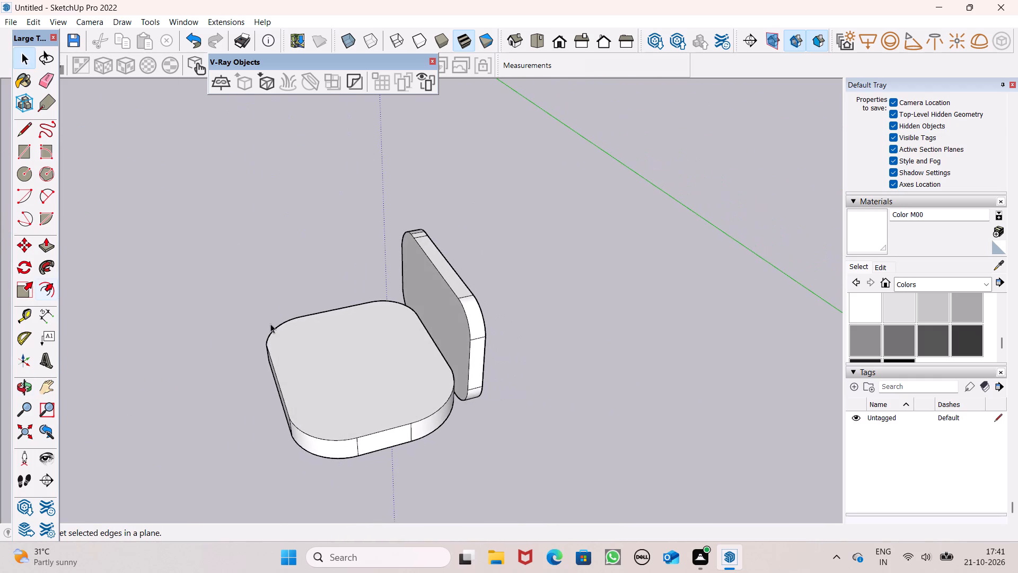
middle_click_drag(320, 331, 498, 270)
scroll(323, 331, "up", 1)
scroll(505, 266, "down", 2)
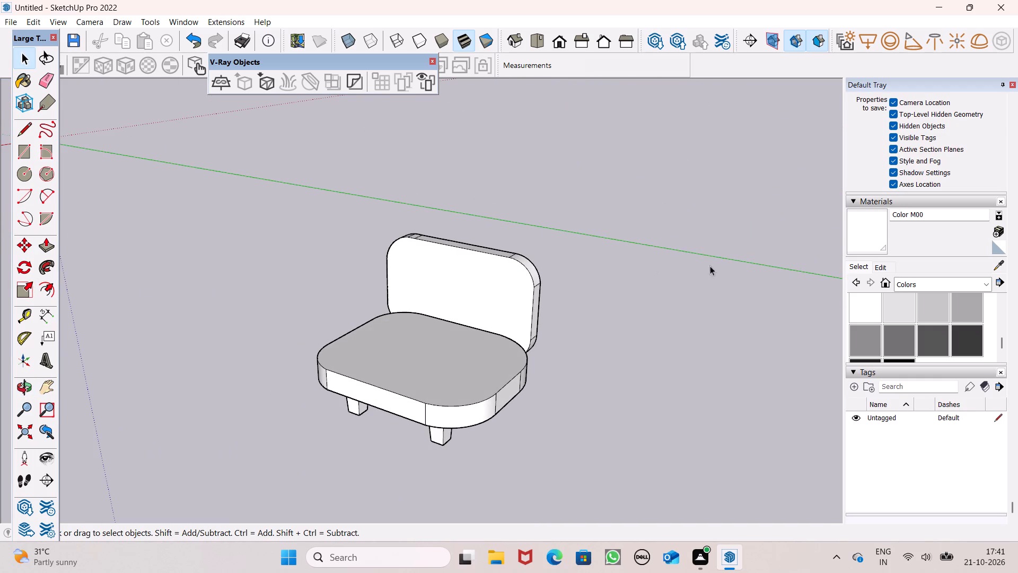
scroll(619, 256, "down", 2)
middle_click_drag(532, 301, 338, 397)
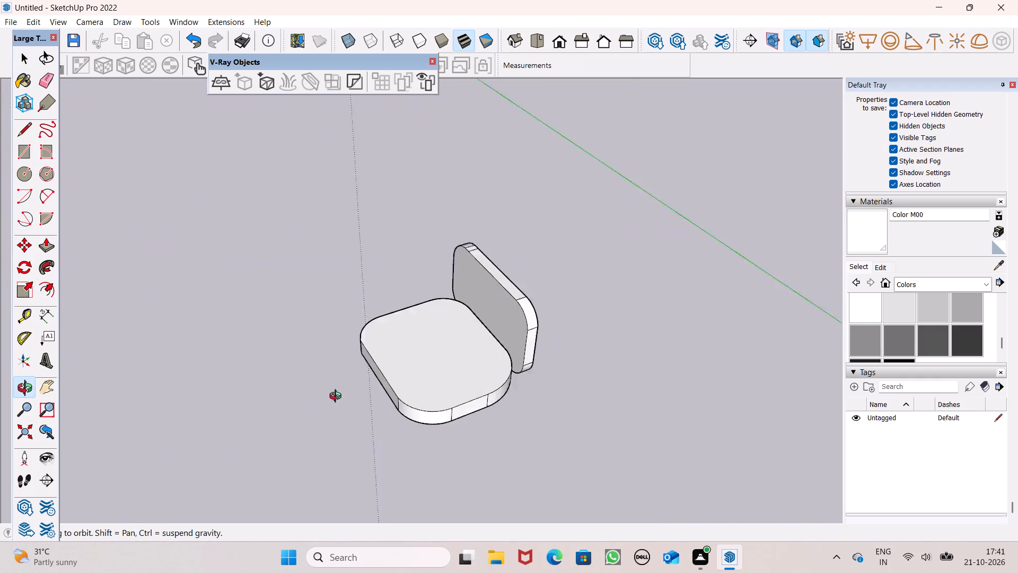
middle_click_drag(338, 397, 289, 397)
scroll(407, 390, "up", 7)
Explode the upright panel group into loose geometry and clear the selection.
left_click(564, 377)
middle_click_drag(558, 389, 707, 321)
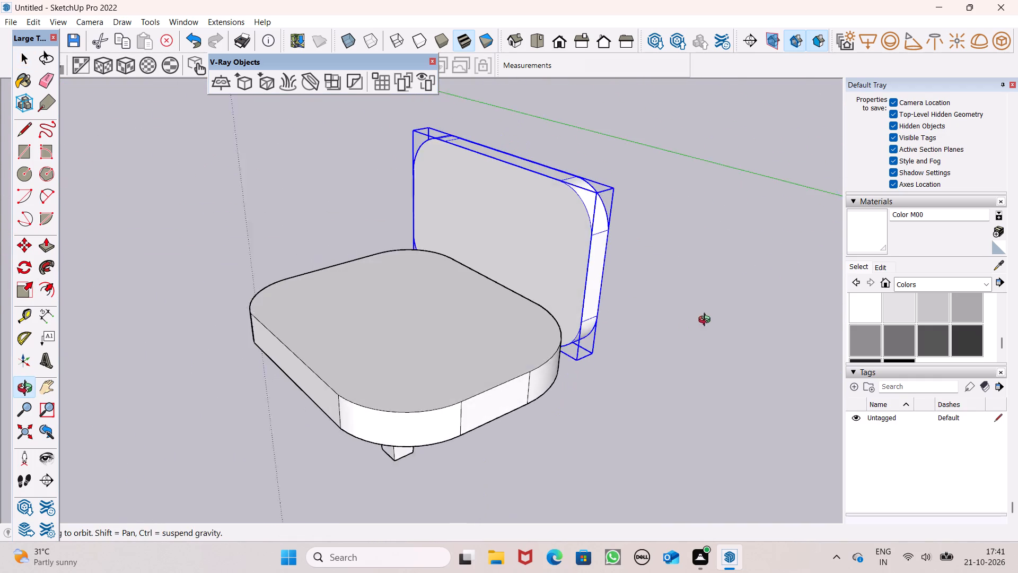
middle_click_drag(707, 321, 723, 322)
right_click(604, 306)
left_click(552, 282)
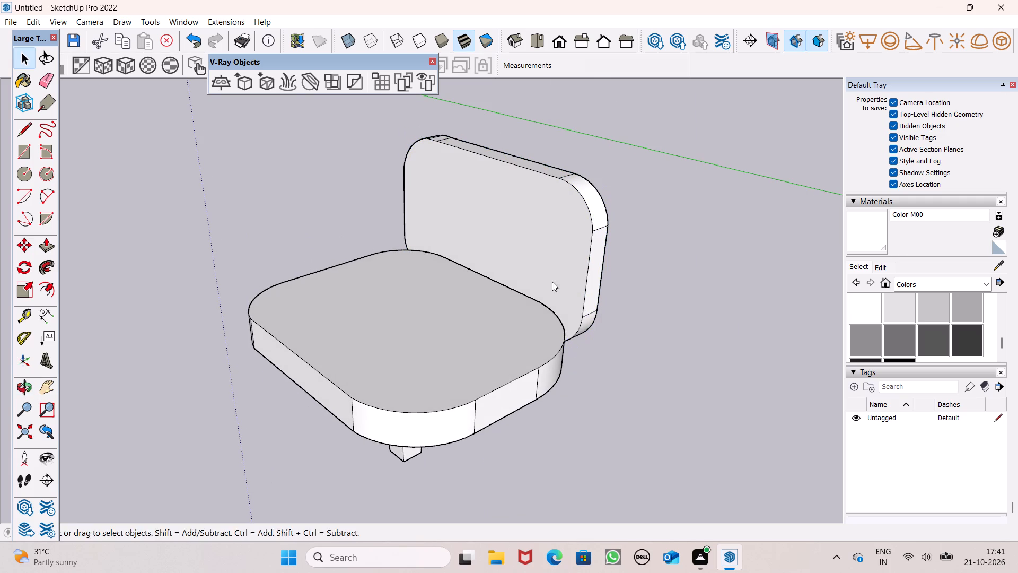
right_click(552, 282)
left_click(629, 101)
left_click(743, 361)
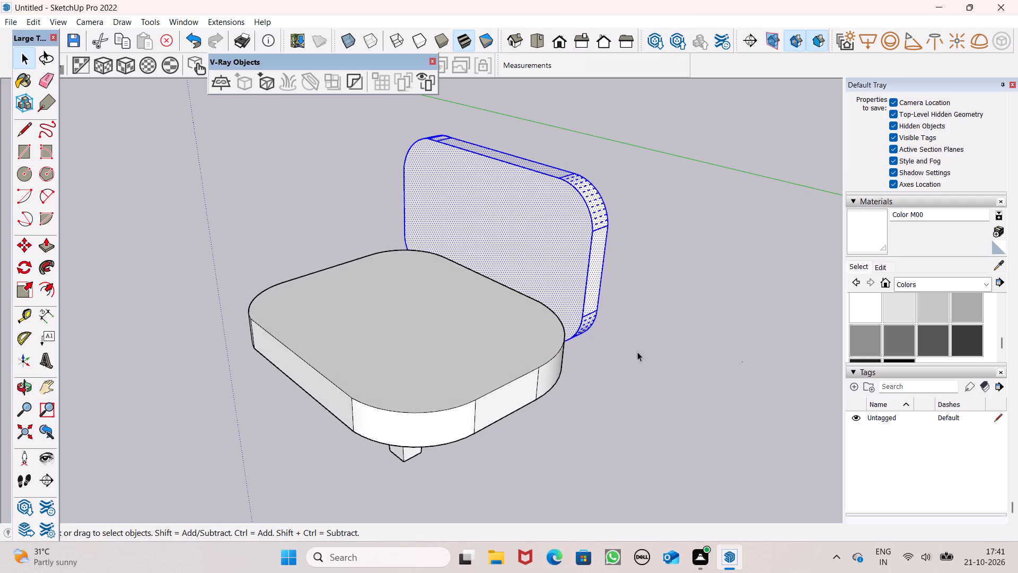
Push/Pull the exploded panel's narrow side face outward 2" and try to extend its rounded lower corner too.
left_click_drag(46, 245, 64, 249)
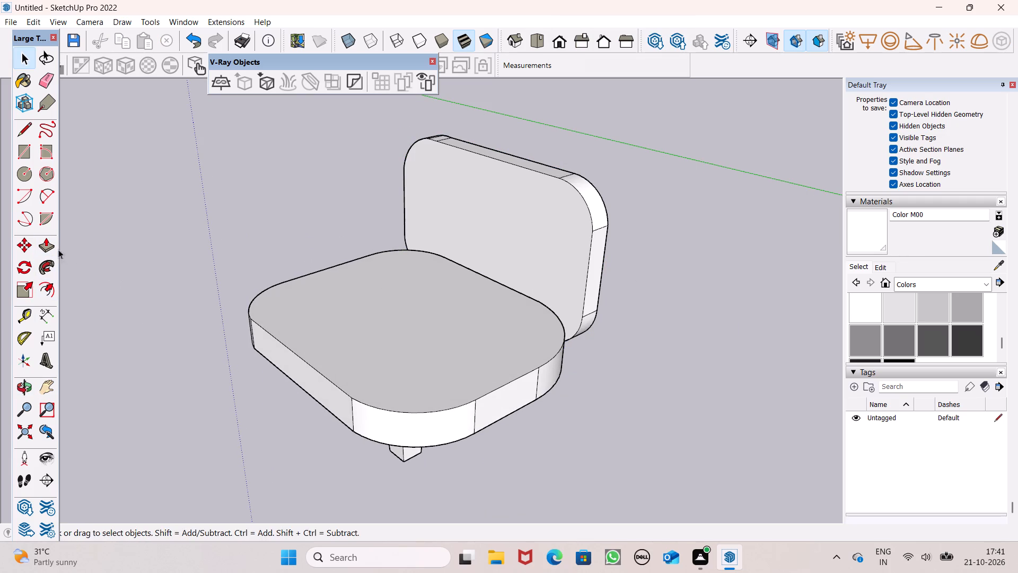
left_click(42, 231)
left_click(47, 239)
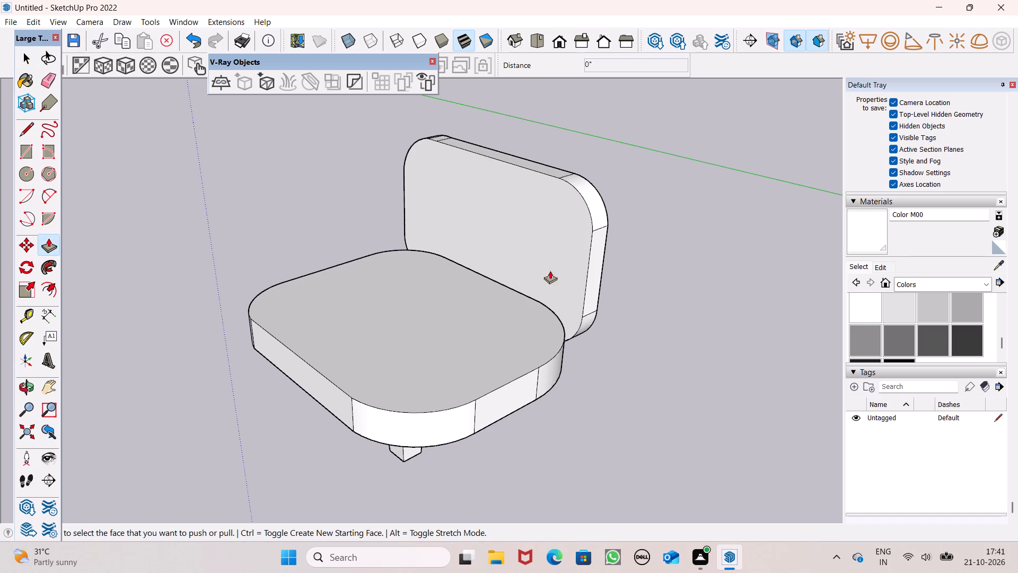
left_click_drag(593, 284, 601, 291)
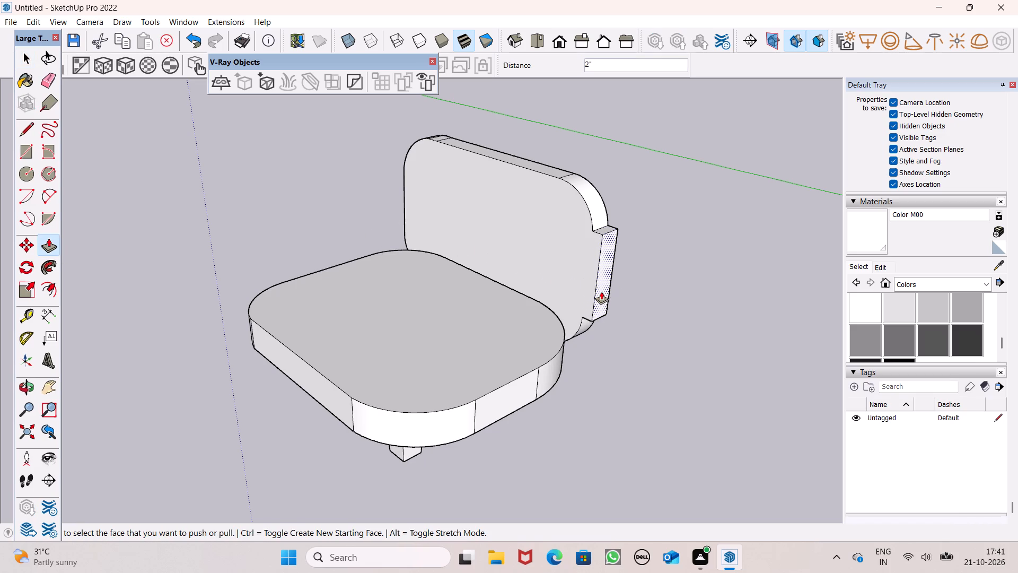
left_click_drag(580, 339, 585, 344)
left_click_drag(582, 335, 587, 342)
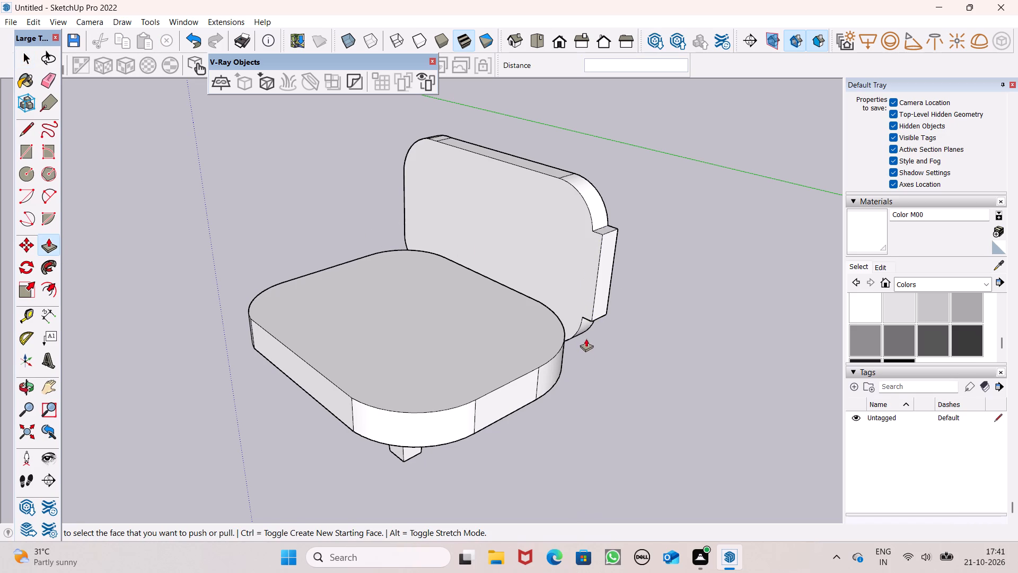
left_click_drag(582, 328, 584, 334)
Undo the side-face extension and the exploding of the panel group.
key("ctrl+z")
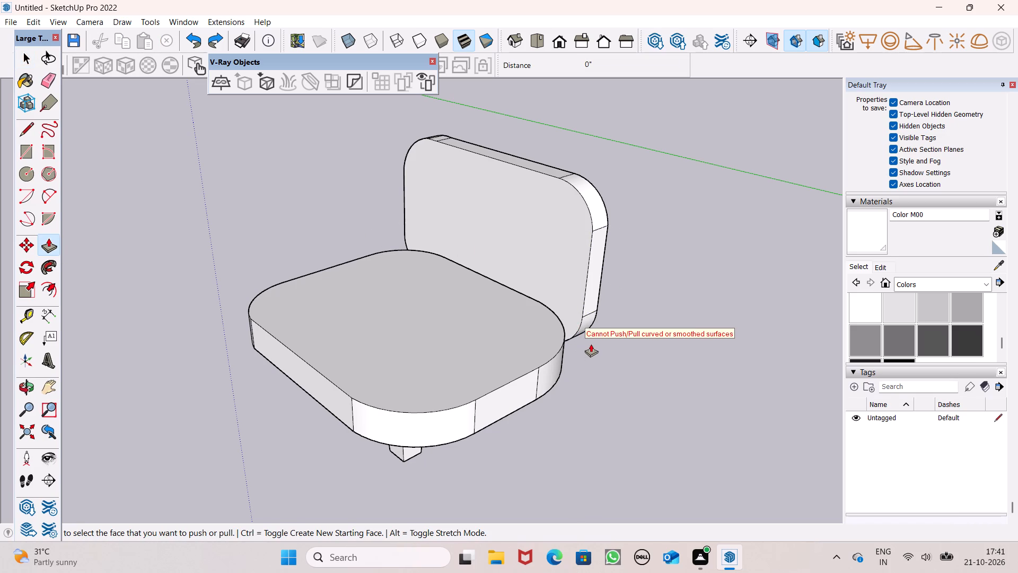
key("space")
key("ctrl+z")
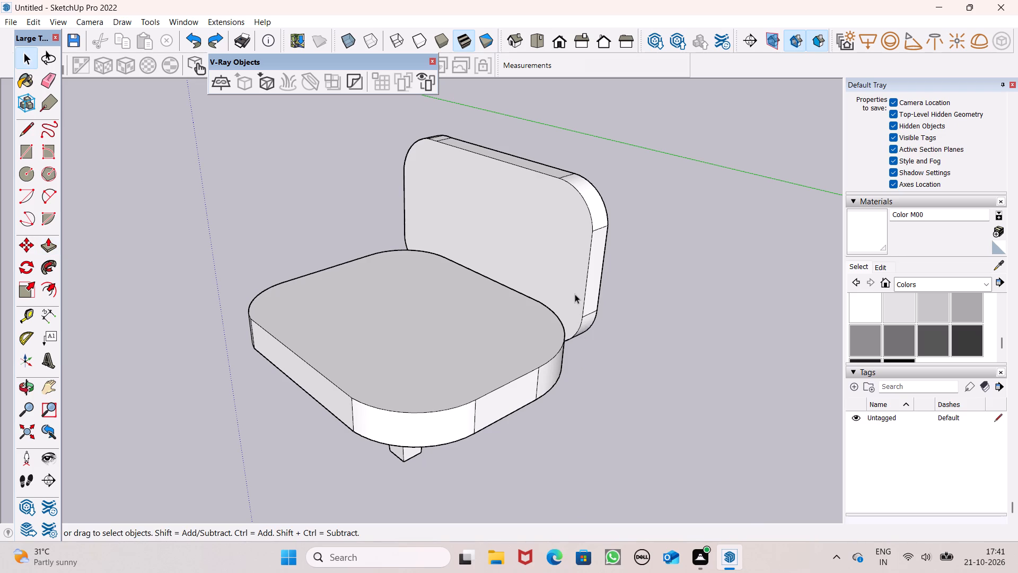
Move the upright panel group down about 6" behind the slab and deselect it.
left_click(575, 294)
scroll(575, 293, "down", 1)
middle_click_drag(572, 325, 446, 440)
scroll(464, 426, "up", 2)
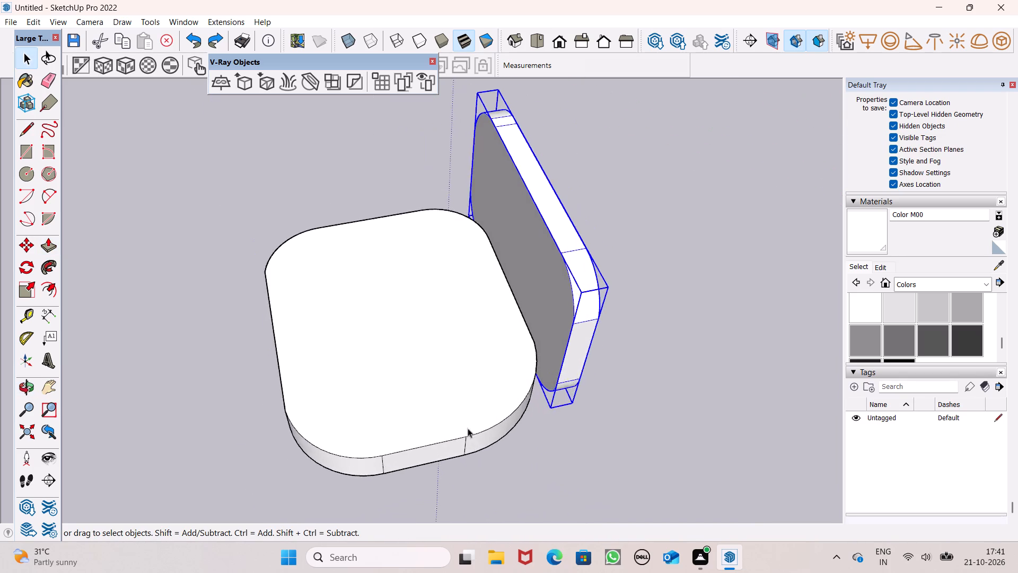
scroll(468, 428, "up", 6)
key("m")
key("Return")
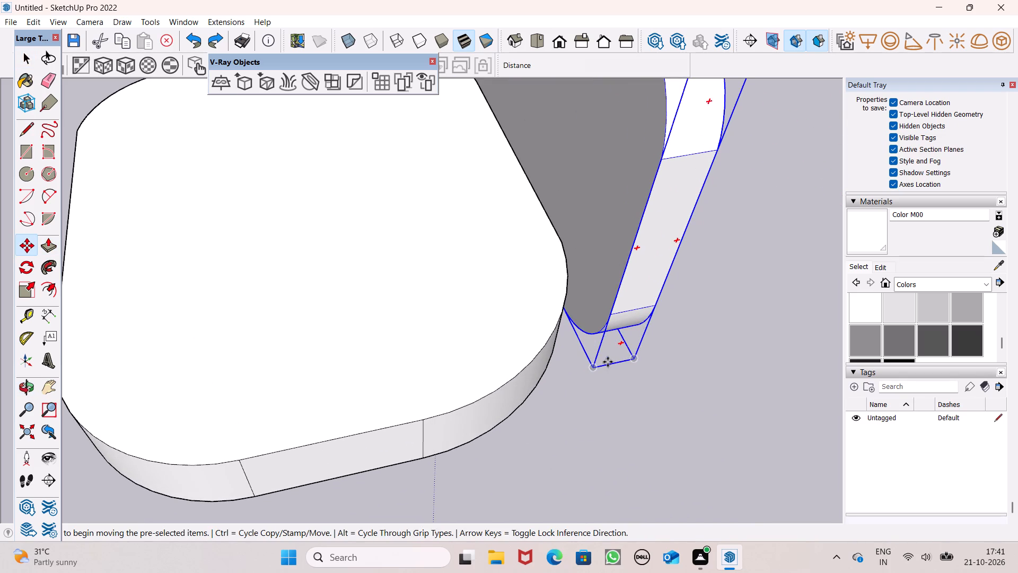
left_click_drag(593, 374, 576, 397)
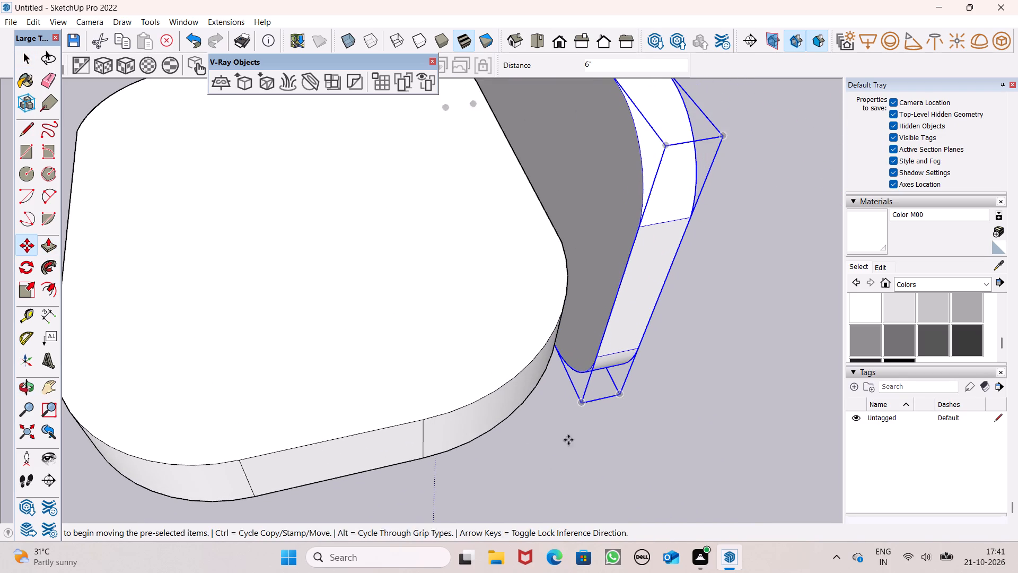
key("space")
left_click(573, 422)
Examine the lowered panel against the slab's back edge from the front and side.
scroll(546, 398, "down", 3)
middle_click_drag(501, 390, 733, 247)
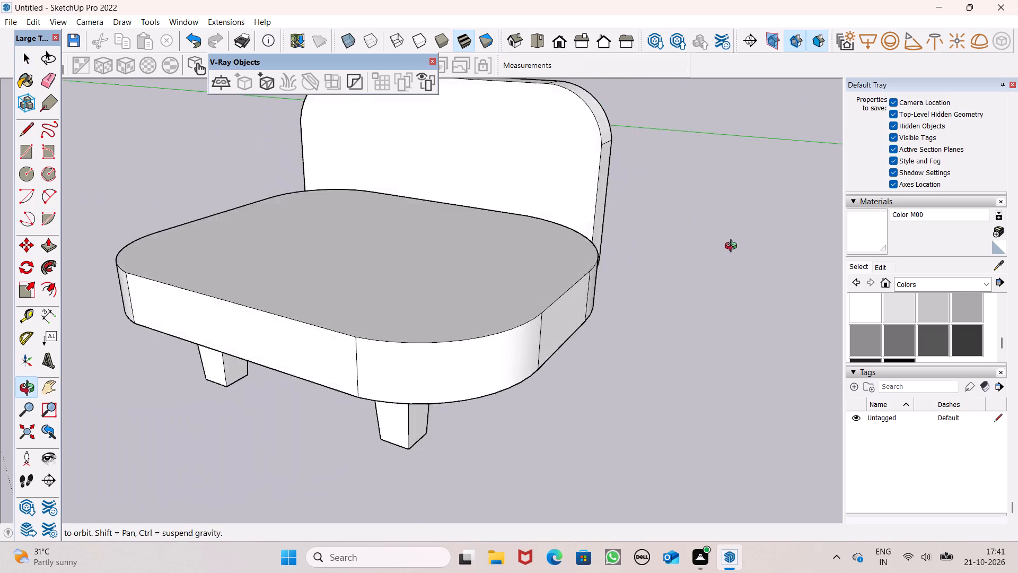
middle_click_drag(733, 247, 739, 241)
scroll(698, 279, "down", 6)
middle_click_drag(517, 303, 999, 331)
scroll(999, 331, "up", 1)
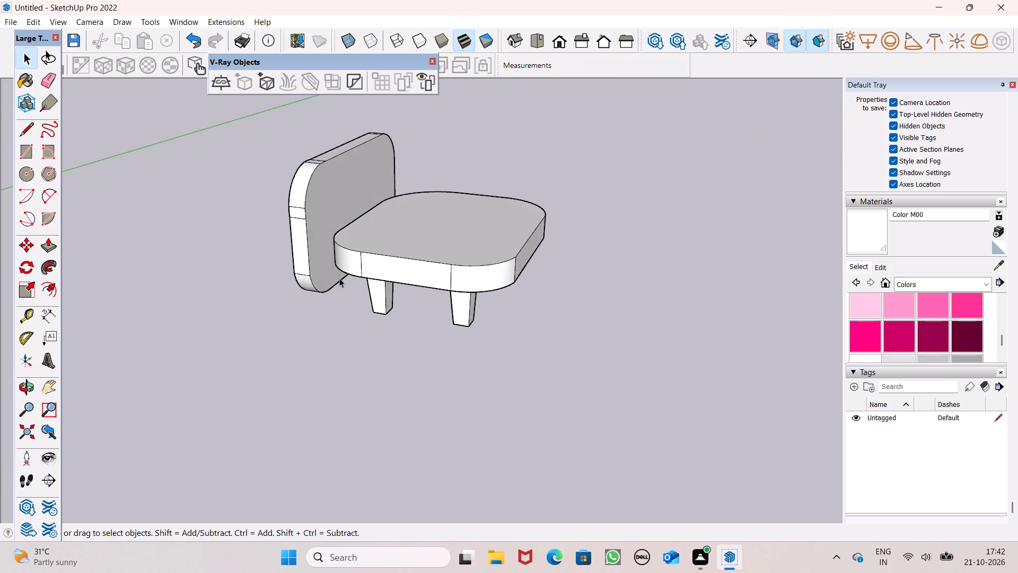
scroll(308, 258, "up", 3)
scroll(381, 230, "down", 6)
scroll(227, 223, "up", 8)
scroll(437, 263, "down", 4)
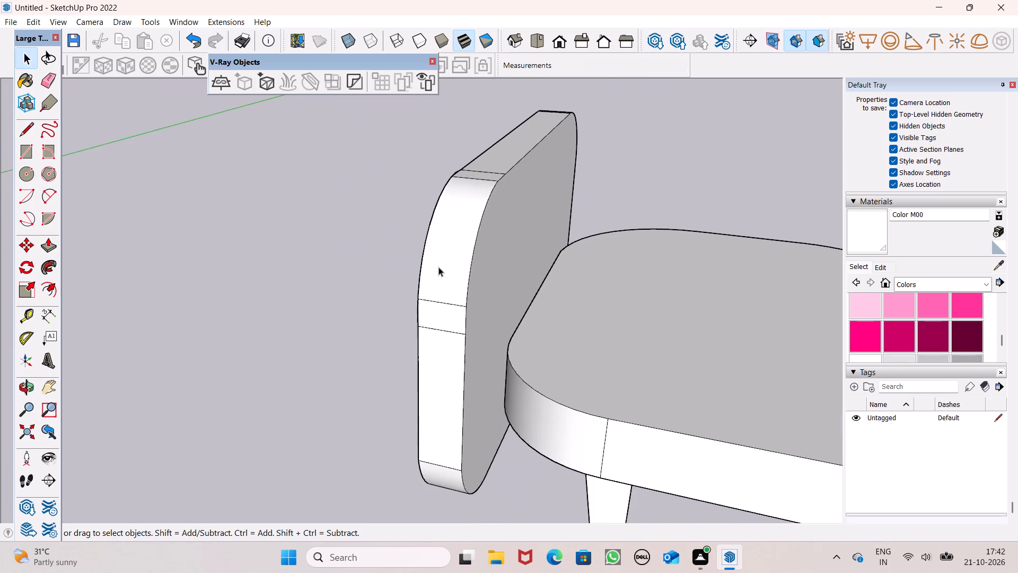
Raise the panel group about 1' 4 13/16" behind the slab.
left_click(448, 288)
key("m")
key("Return")
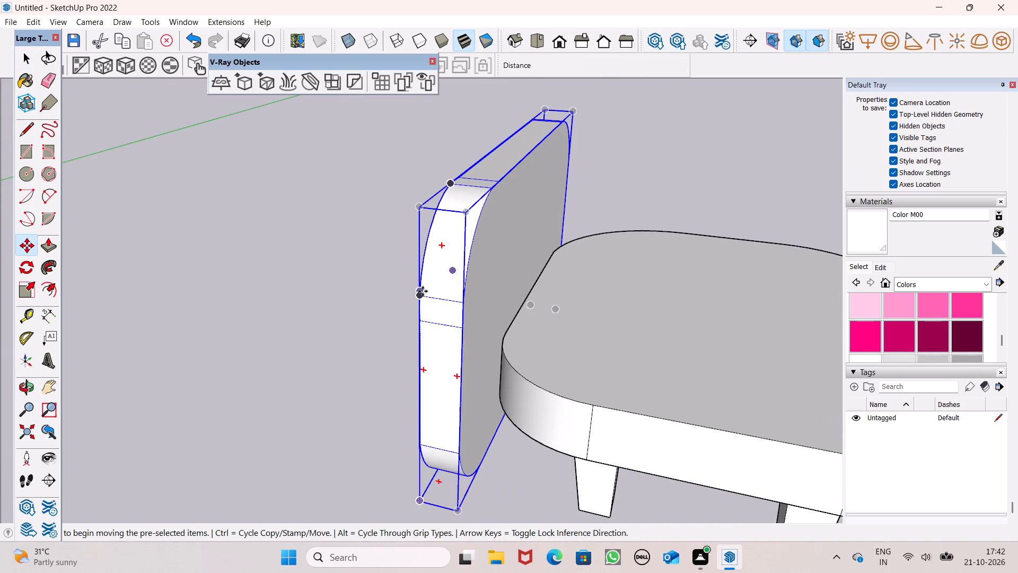
middle_click_drag(422, 294, 454, 294)
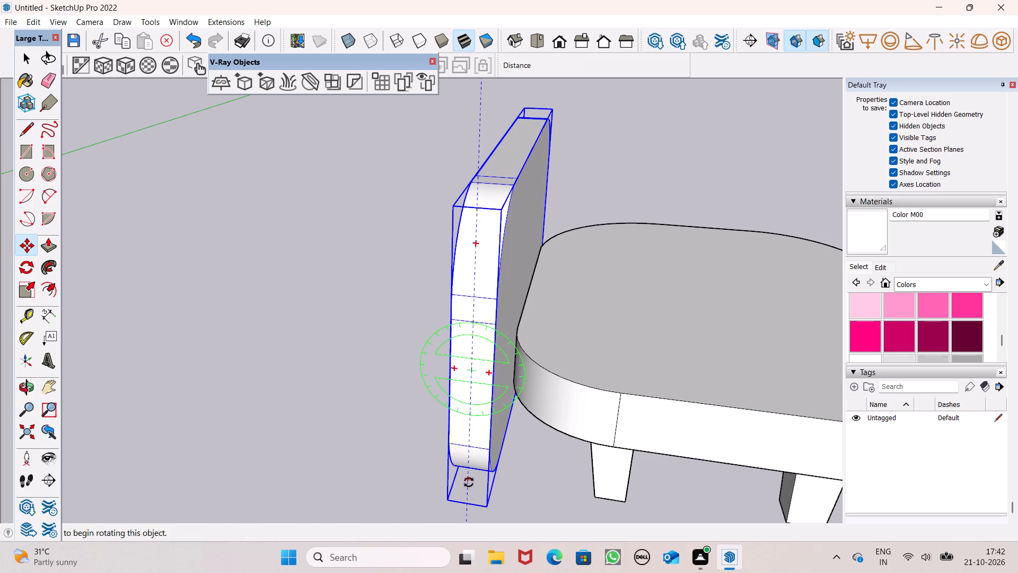
left_click_drag(469, 482, 473, 454)
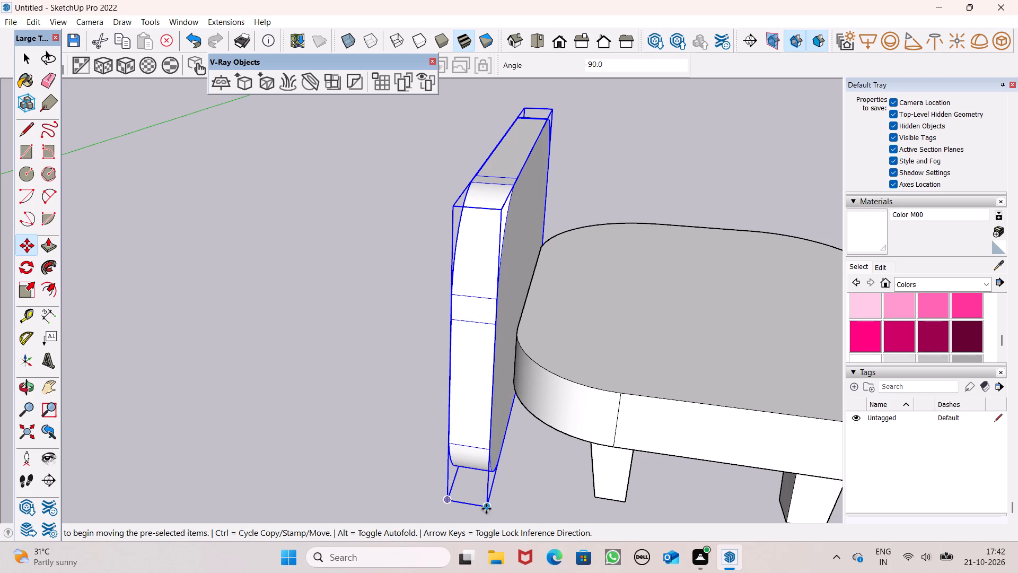
left_click_drag(485, 518, 479, 407)
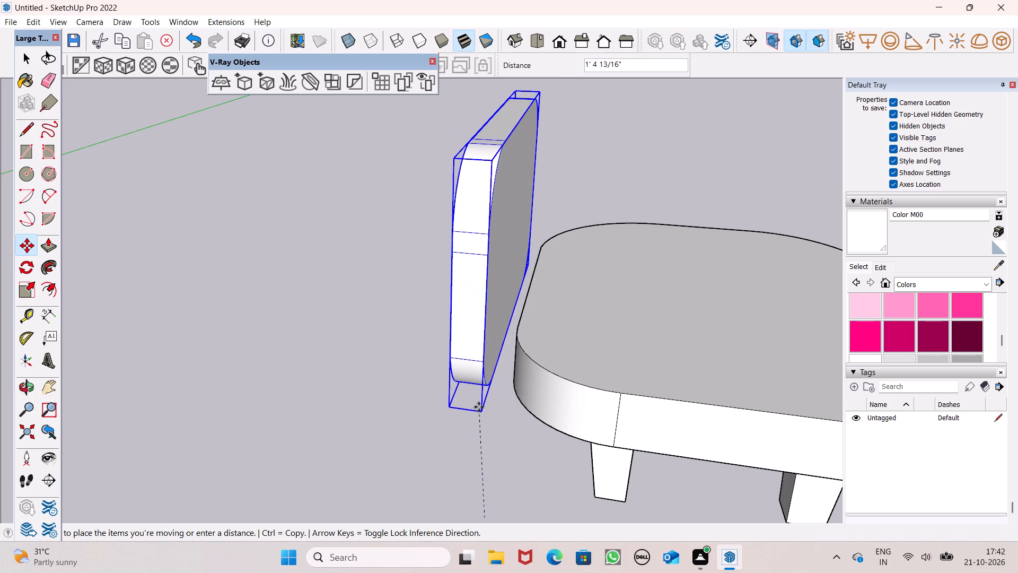
left_click_drag(479, 407, 479, 409)
Lower the panel group about 1' 1 3/4" behind the slab.
middle_click_drag(563, 403, 580, 443)
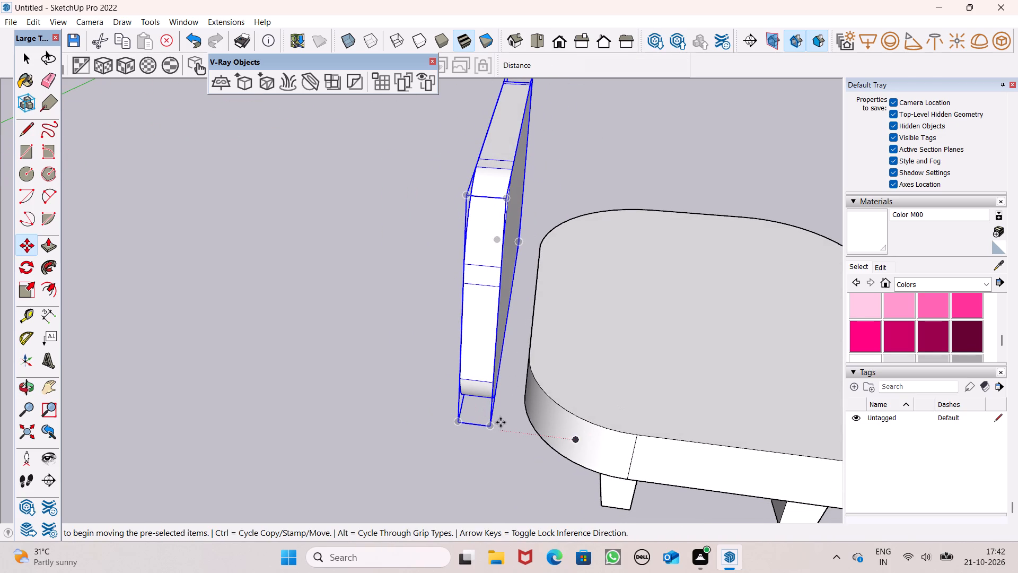
left_click_drag(489, 435, 489, 503)
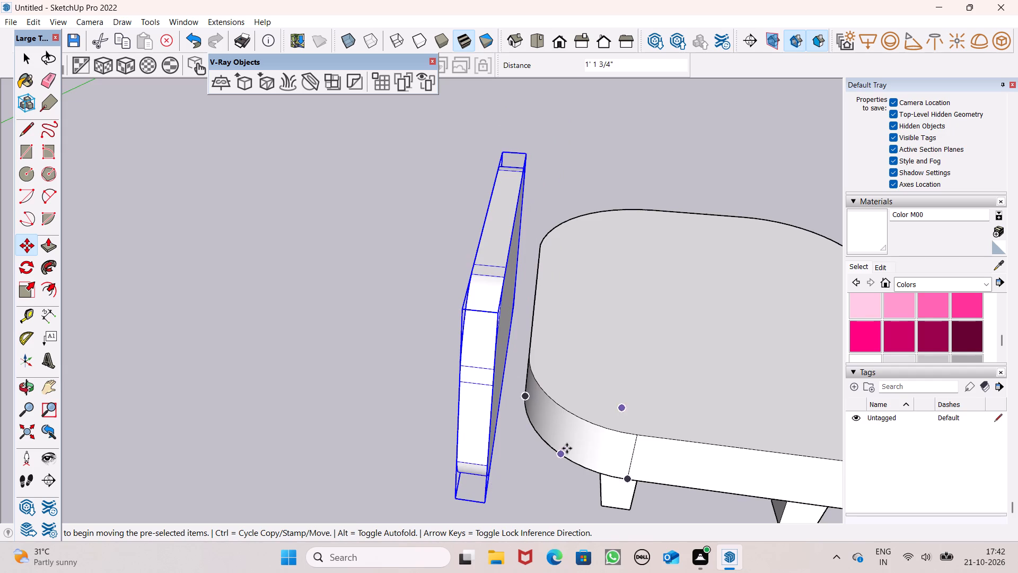
From behind, move the panel group in against the slab so its lower part overlaps the slab's back edge.
scroll(572, 431, "down", 4)
middle_click_drag(572, 431, 818, 298)
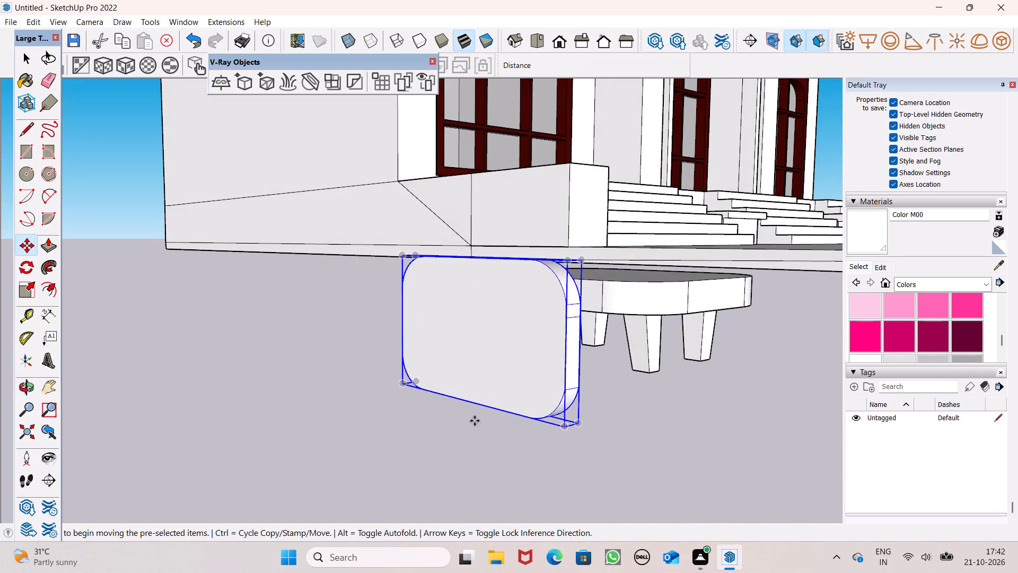
middle_click_drag(476, 419, 593, 426)
scroll(593, 424, "up", 1)
left_click_drag(479, 400, 479, 390)
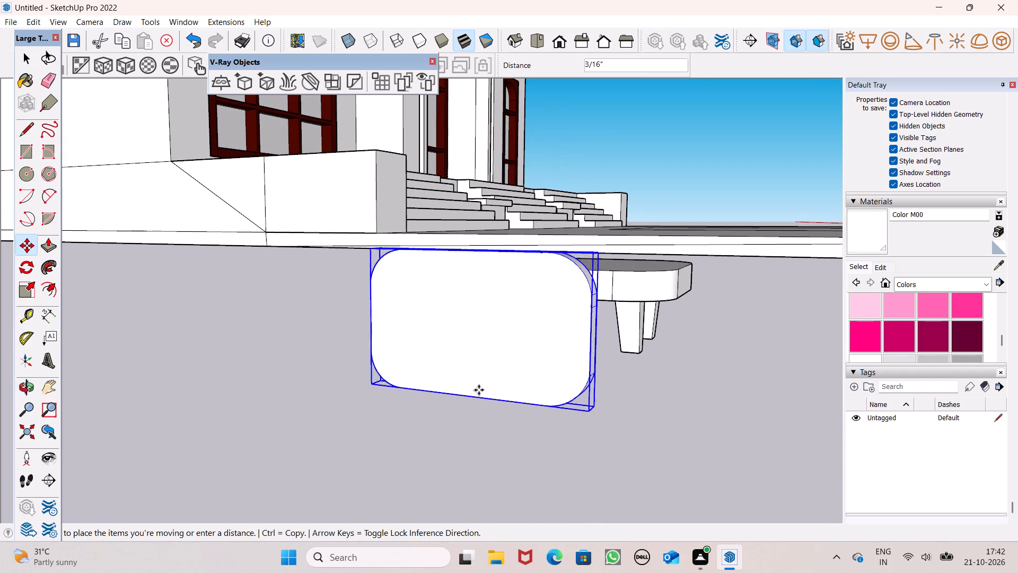
left_click_drag(479, 390, 532, 308)
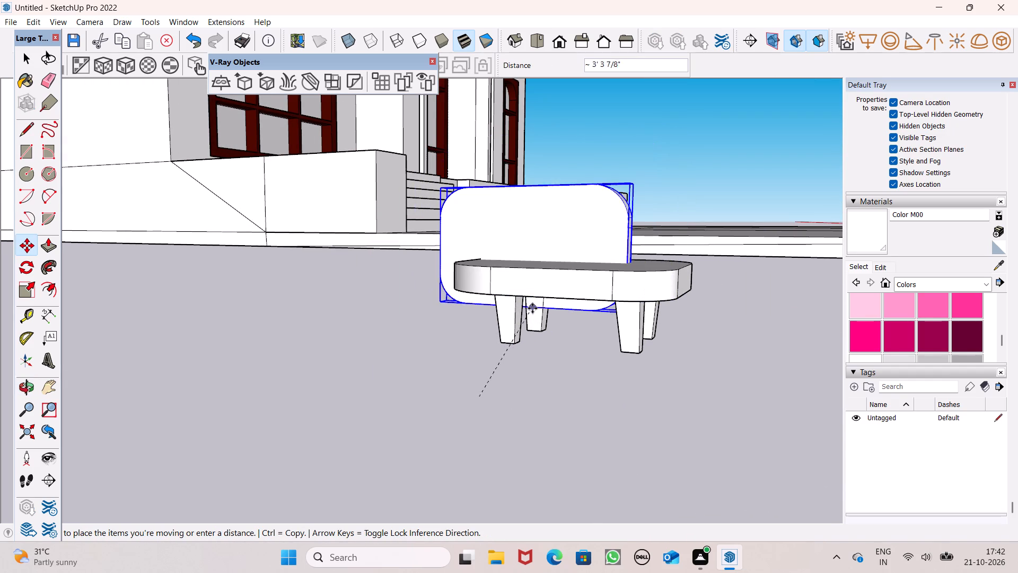
left_click_drag(532, 308, 519, 362)
left_click_drag(521, 355, 563, 290)
Check the seat and backrest's overall placement from a distance and from close up.
middle_click_drag(551, 333, 577, 331)
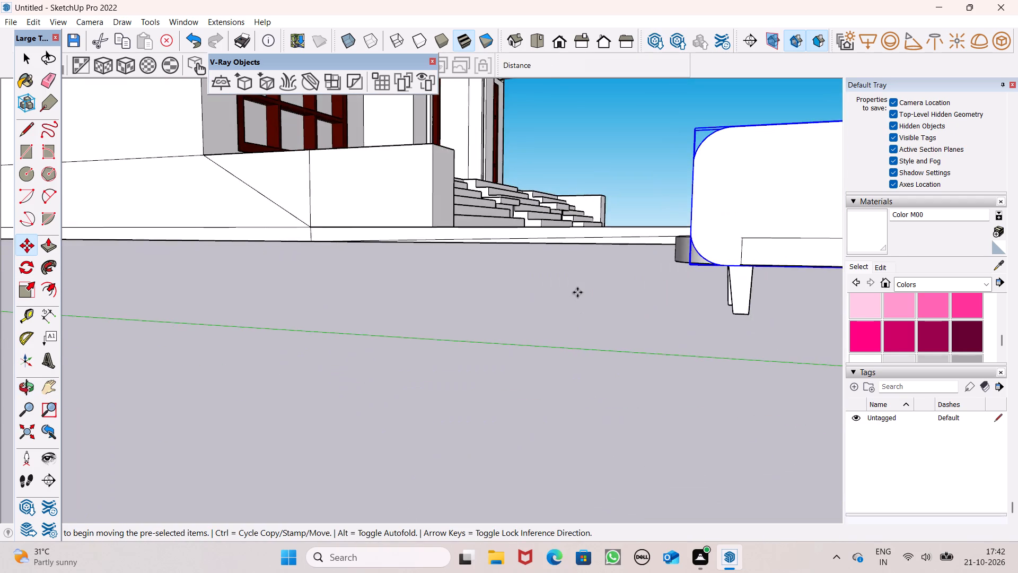
scroll(577, 292, "down", 12)
middle_click_drag(707, 329, 599, 333)
scroll(677, 256, "down", 5)
scroll(626, 274, "down", 4)
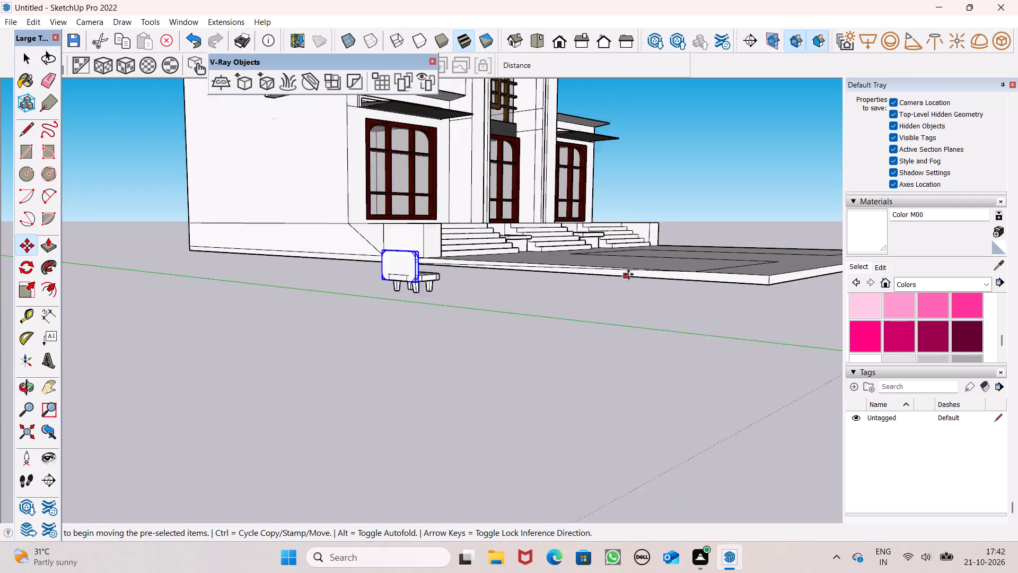
scroll(628, 274, "down", 3)
middle_click_drag(641, 353, 413, 378)
scroll(802, 239, "down", 7)
scroll(711, 248, "down", 6)
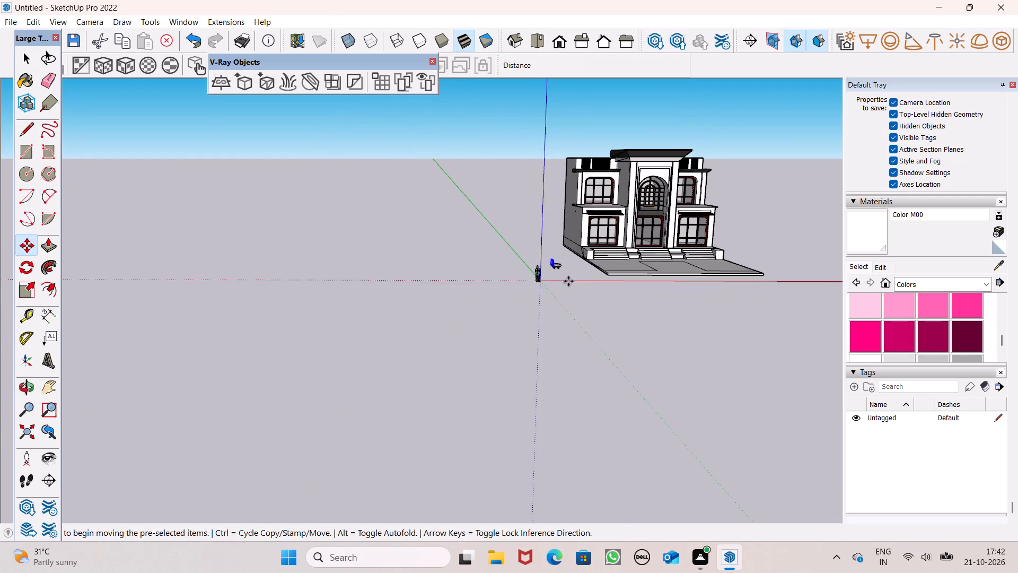
middle_click_drag(567, 282, 353, 313)
scroll(398, 291, "up", 9)
scroll(575, 283, "up", 14)
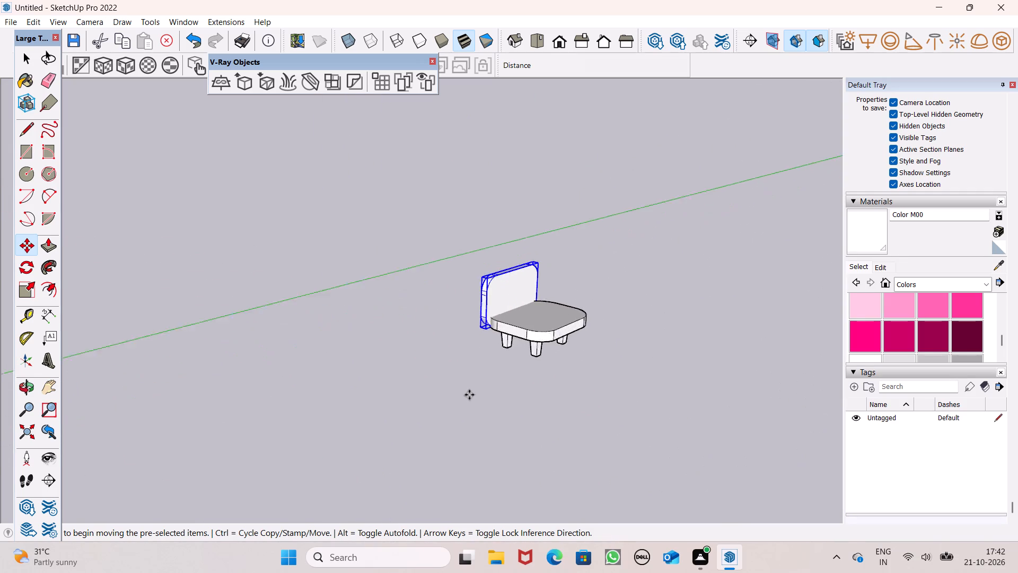
scroll(469, 395, "up", 4)
scroll(464, 305, "up", 9)
Examine the overlap between the panel and the slab's back edge from the front, side and behind.
middle_click_drag(568, 346, 305, 393)
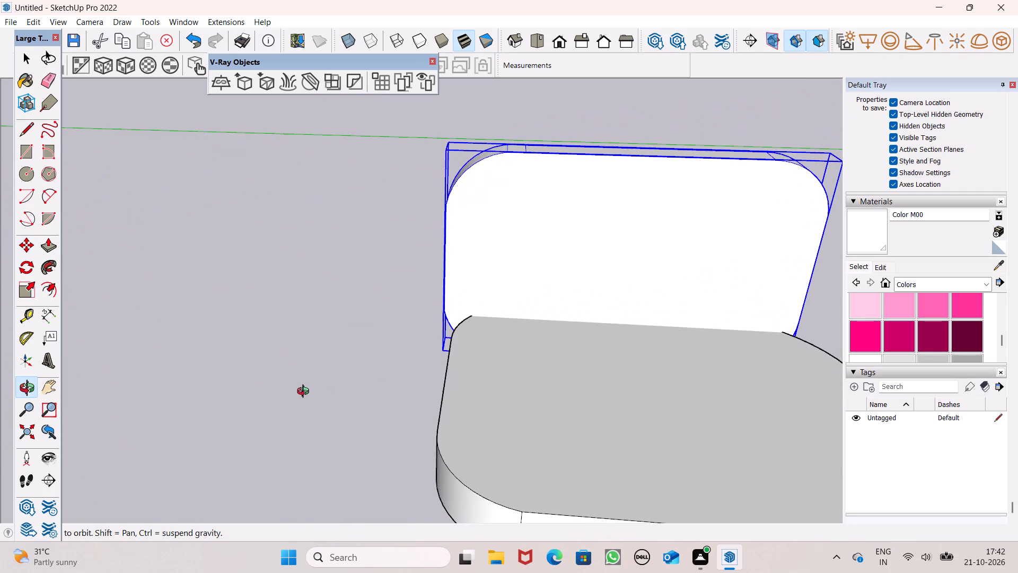
middle_click_drag(305, 393, 304, 393)
scroll(419, 347, "up", 4)
middle_click_drag(539, 358, 637, 382)
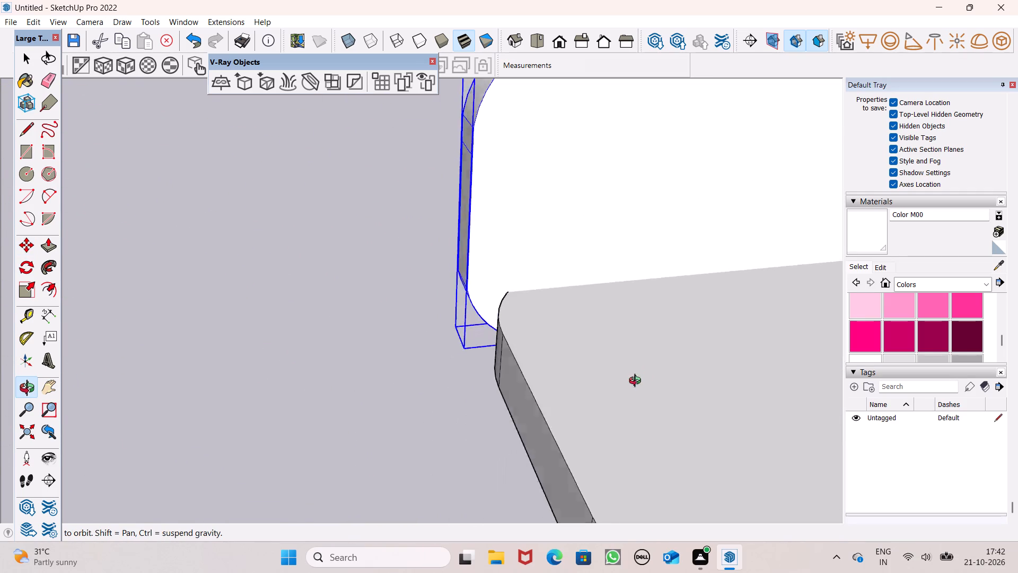
middle_click_drag(637, 382, 975, 363)
middle_click_drag(508, 351, 837, 319)
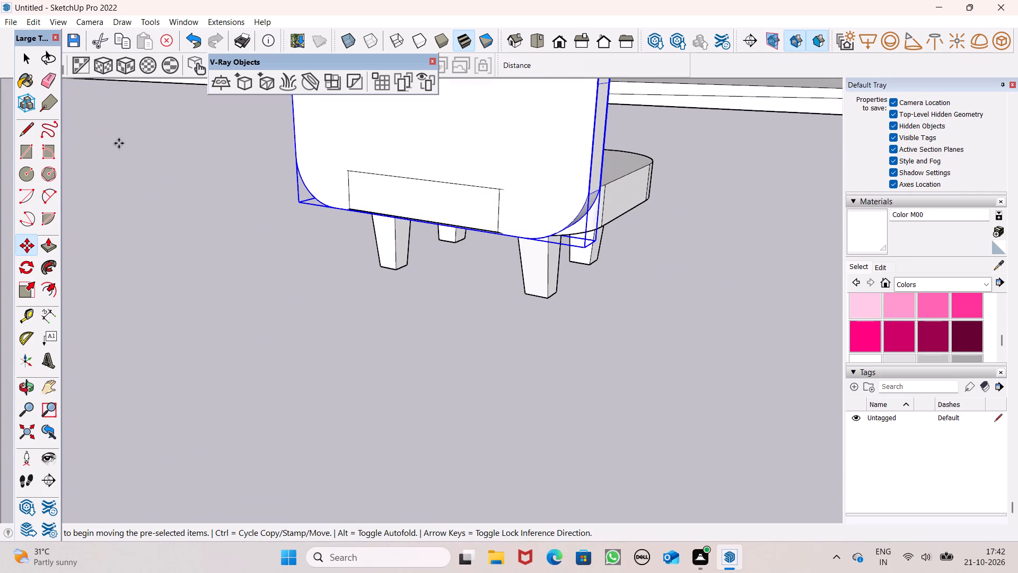
middle_click_drag(239, 169, 344, 213)
scroll(343, 213, "up", 1)
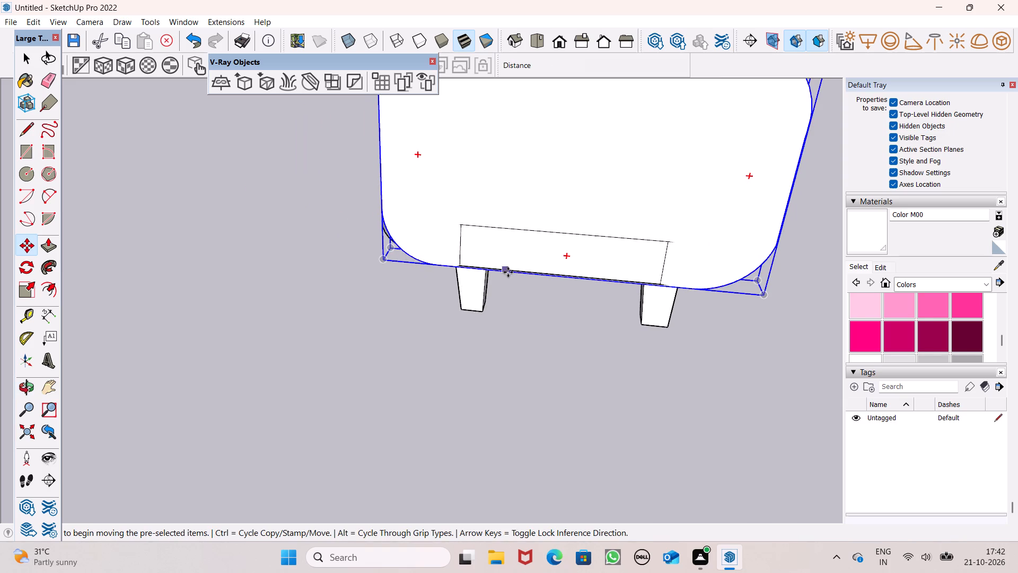
Move the backrest panel group about 3 5/8" backward, out of the slab's back edge.
left_click_drag(512, 275, 508, 281)
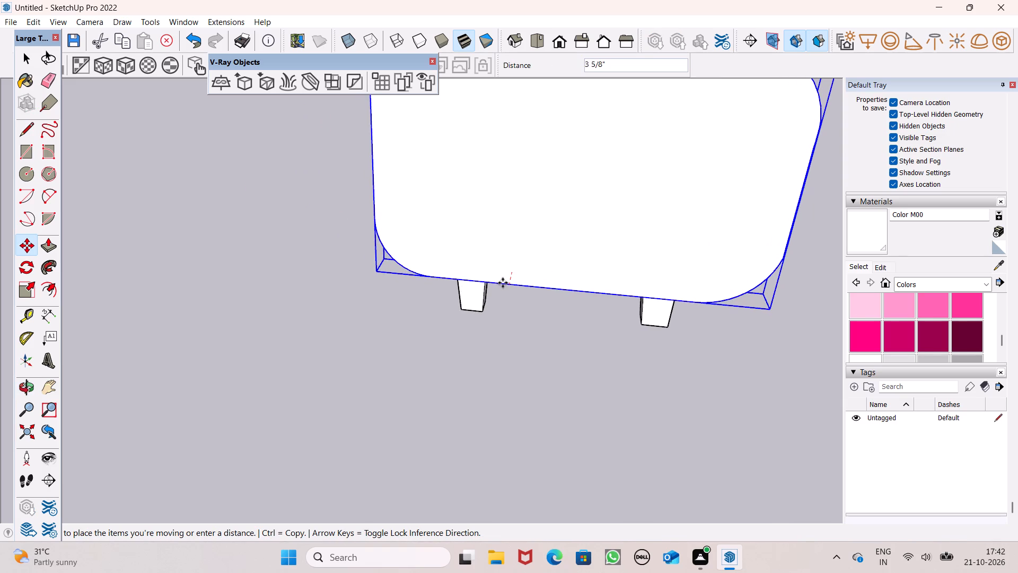
left_click(504, 283)
key("space")
scroll(419, 324, "down", 7)
left_click(521, 336)
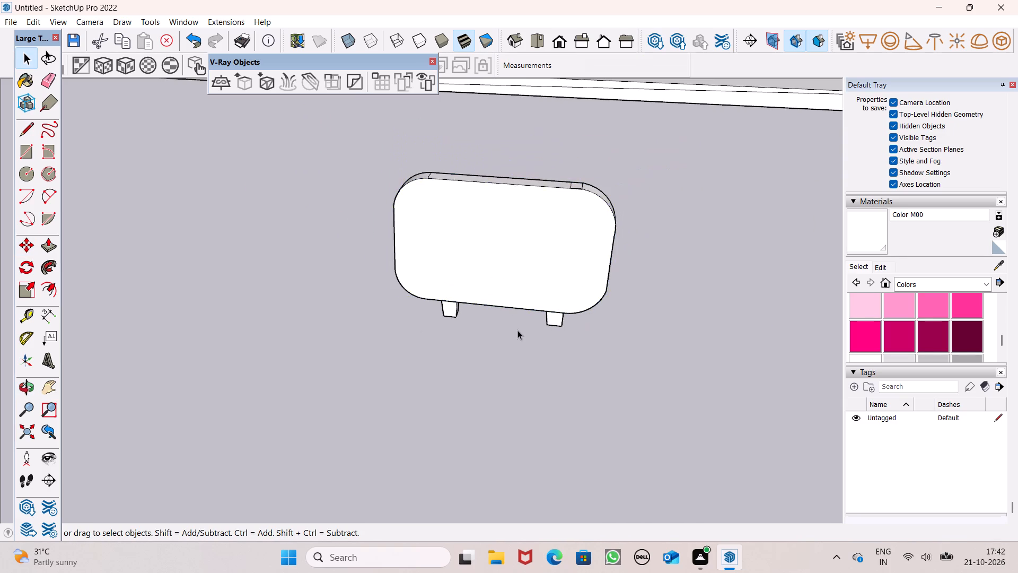
Check the seat and repositioned backrest from the side and front, from a distance and close up.
scroll(516, 319, "down", 5)
middle_click_drag(561, 331, 282, 334)
scroll(411, 249, "down", 11)
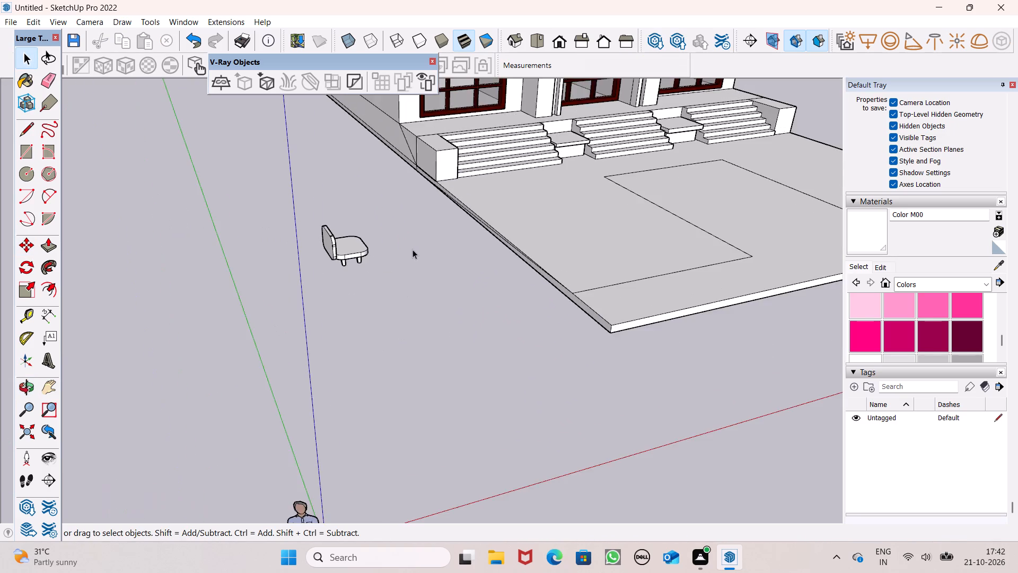
scroll(413, 249, "down", 6)
middle_click_drag(359, 340, 0, 361)
scroll(81, 288, "up", 8)
scroll(425, 123, "up", 2)
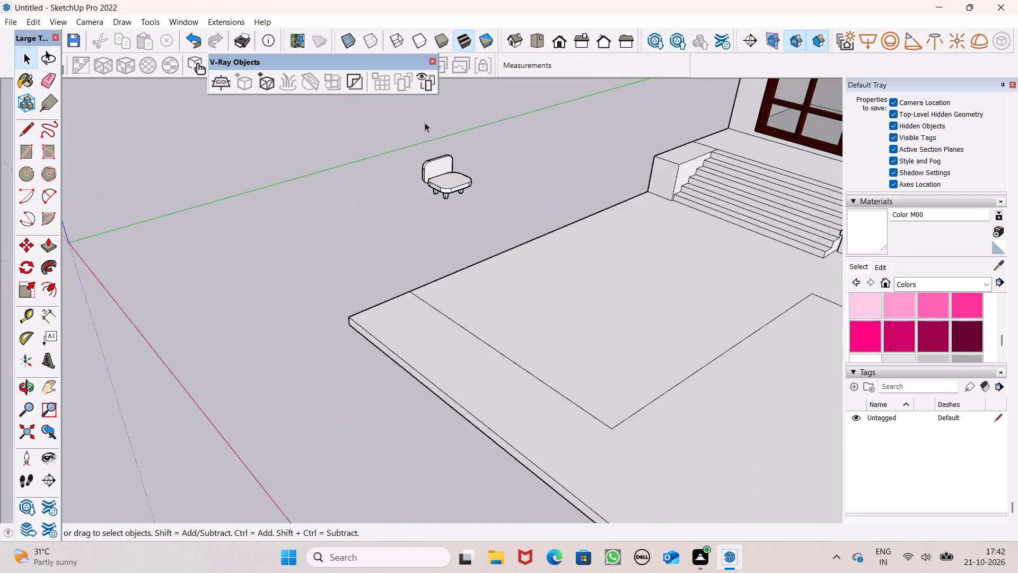
scroll(425, 123, "up", 7)
middle_click_drag(447, 251, 355, 213)
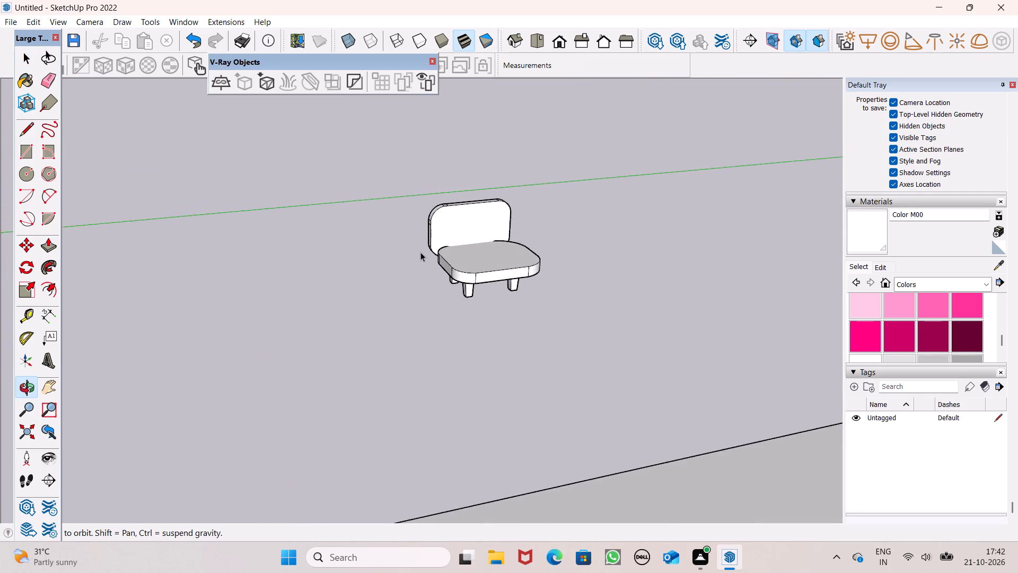
scroll(420, 253, "up", 8)
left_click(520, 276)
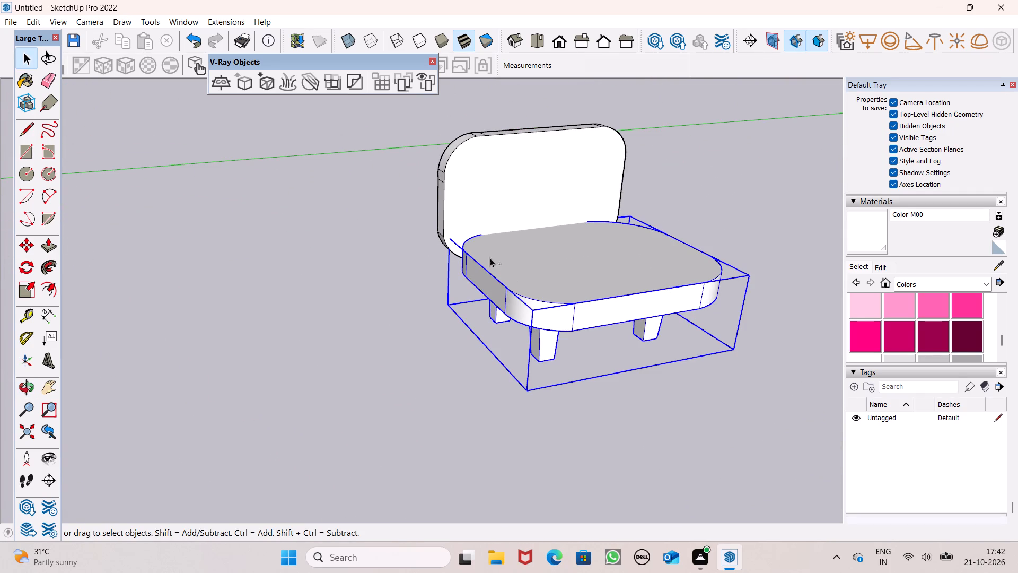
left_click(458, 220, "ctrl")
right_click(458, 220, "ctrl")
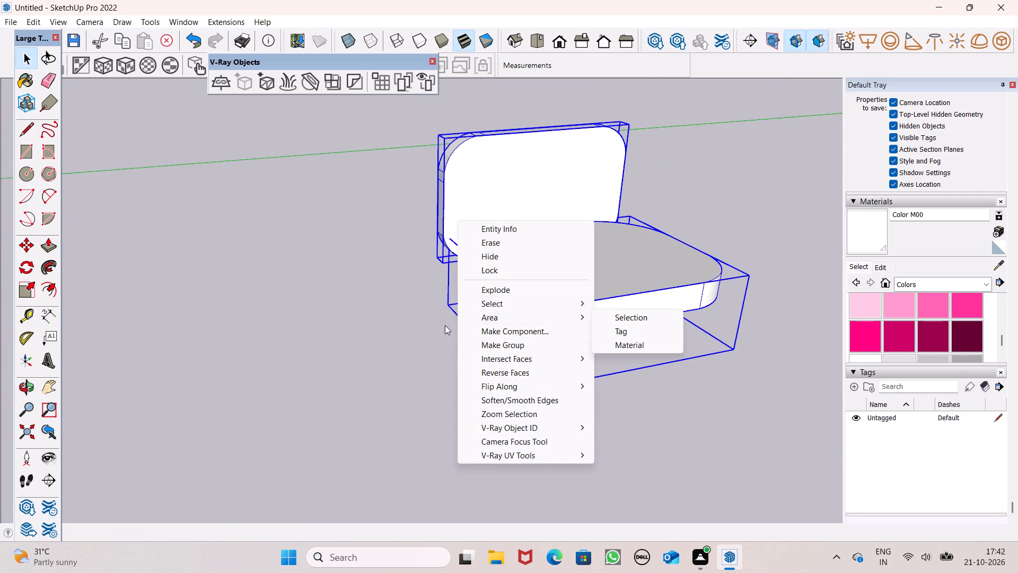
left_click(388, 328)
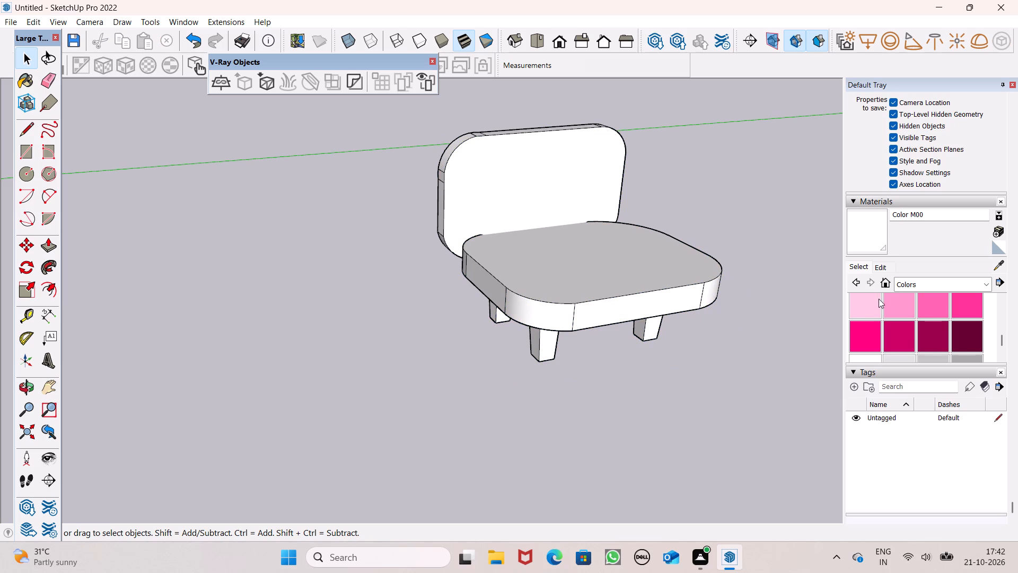
Explode the group containing the seat slab and its legs.
scroll(913, 322, "down", 3)
left_click(674, 281)
right_click(674, 280)
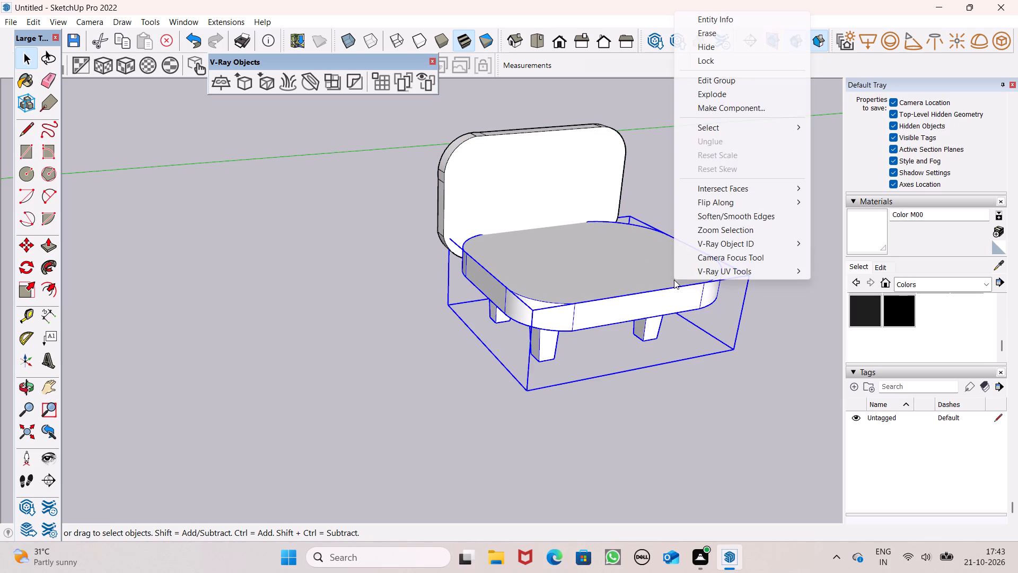
left_click(714, 100)
left_click(709, 198)
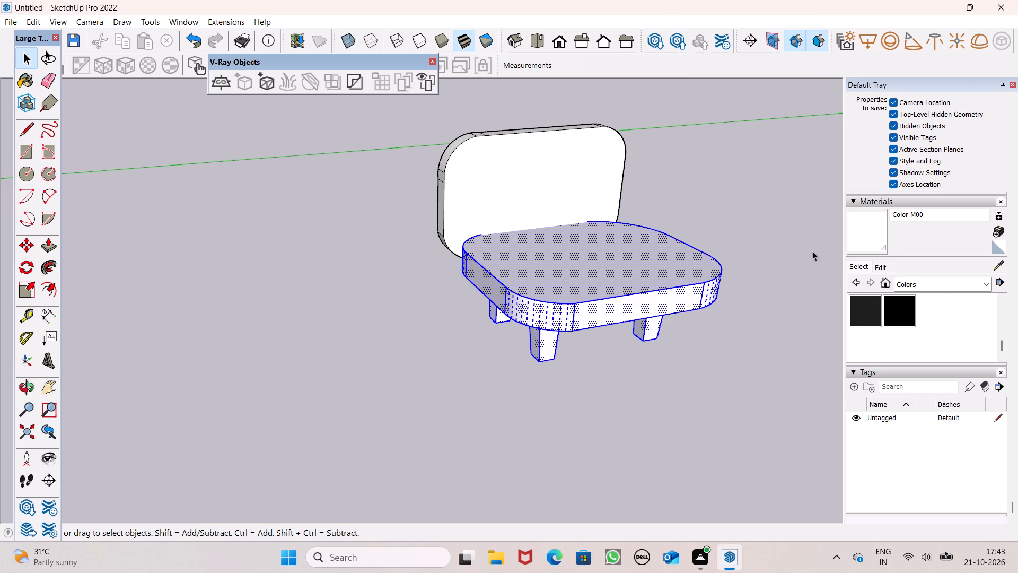
Paint the visible side faces of two neighbouring legs on one side of the seat dark brown with Color C08.
scroll(907, 333, "up", 5)
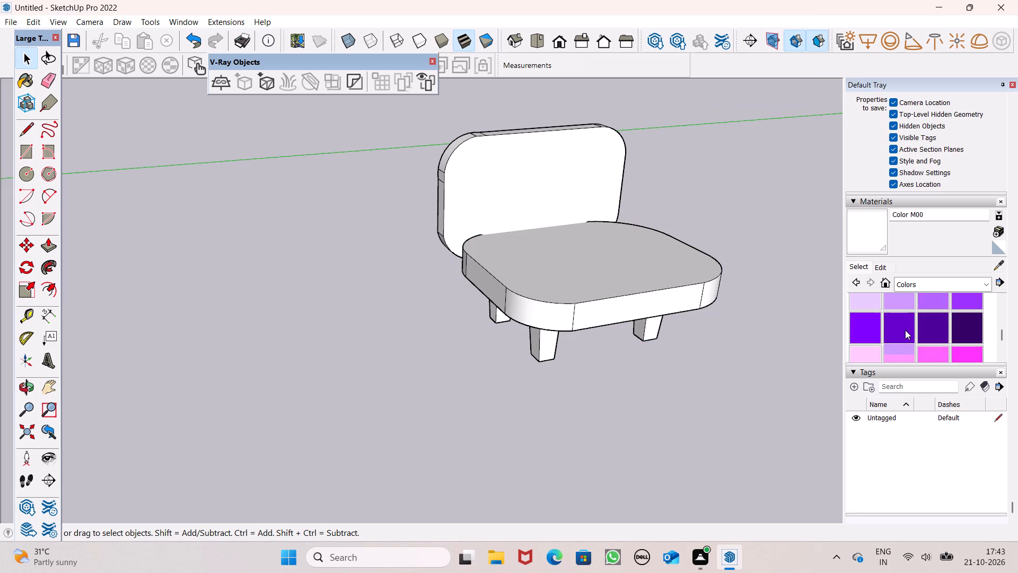
scroll(905, 330, "down", 7)
scroll(906, 322, "up", 6)
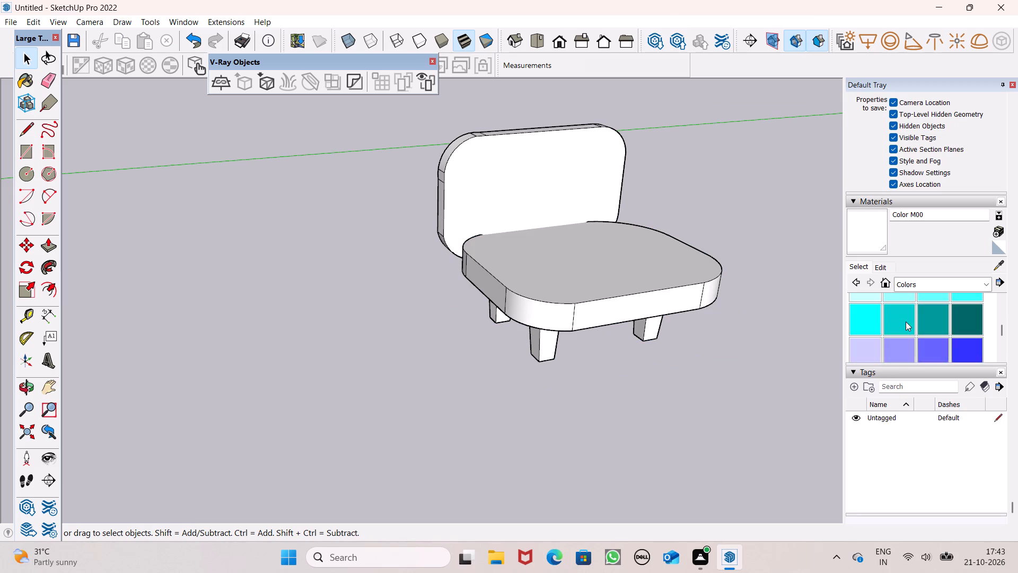
scroll(906, 322, "up", 5)
left_click(968, 302)
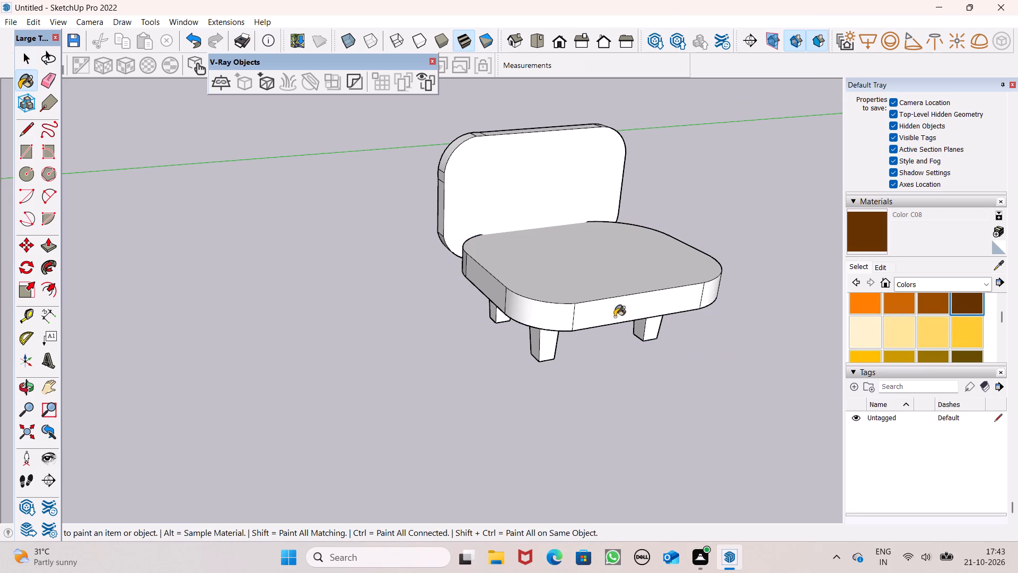
scroll(559, 317, "up", 7)
middle_click_drag(586, 373, 641, 284)
scroll(640, 286, "up", 1)
scroll(451, 348, "up", 5)
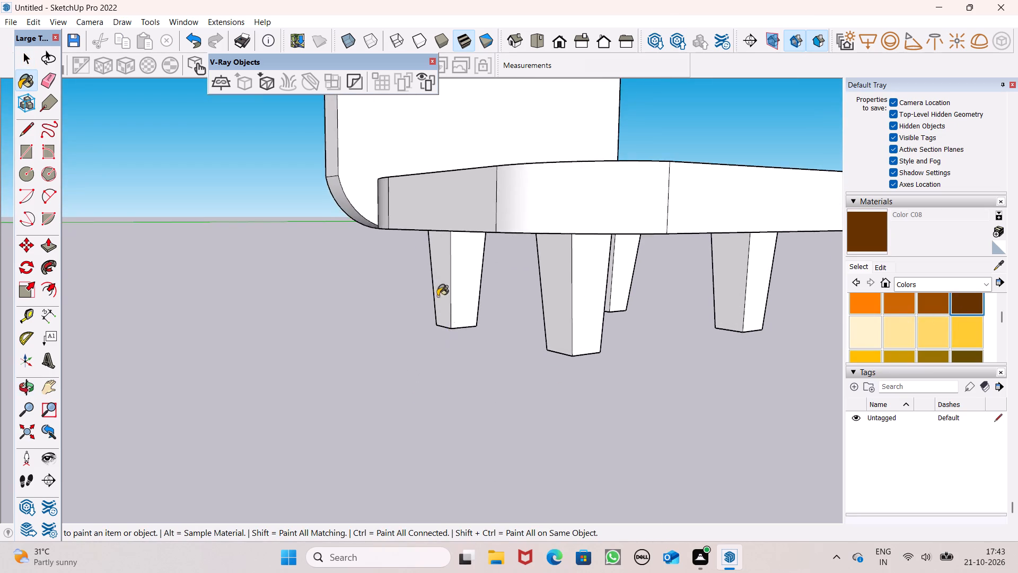
left_click(437, 296)
left_click(468, 296)
left_click(557, 349)
left_click(571, 346)
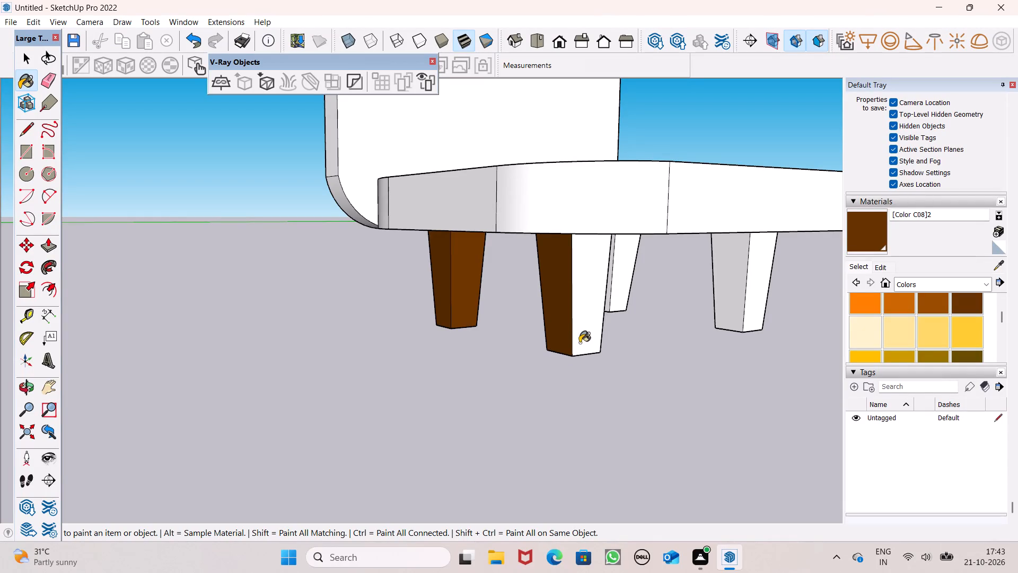
left_click(586, 339)
Paint the front-visible side faces of the other two legs with the same dark brown.
middle_click_drag(641, 340, 579, 311)
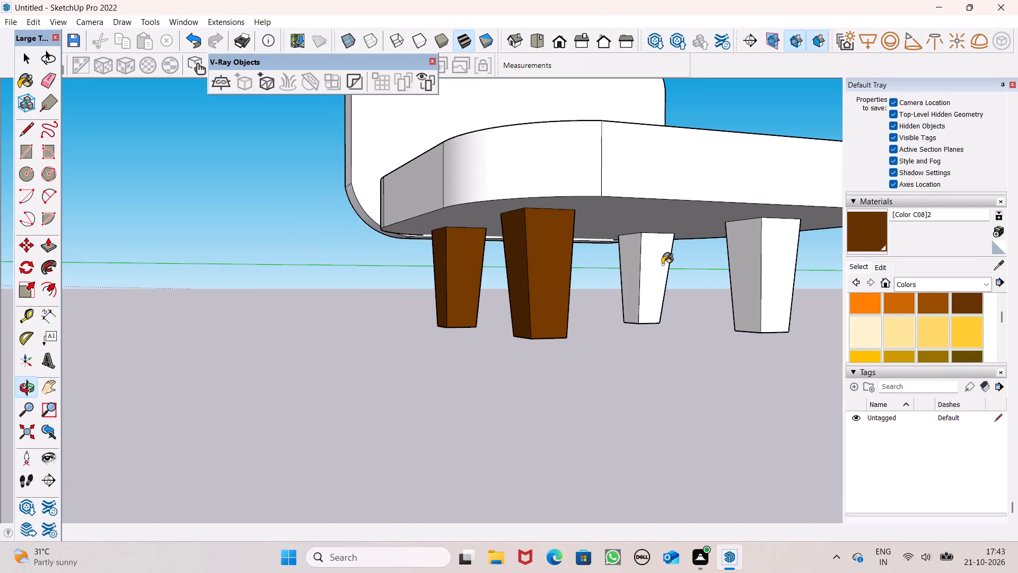
scroll(662, 264, "up", 7)
left_click(645, 263)
left_click(612, 268)
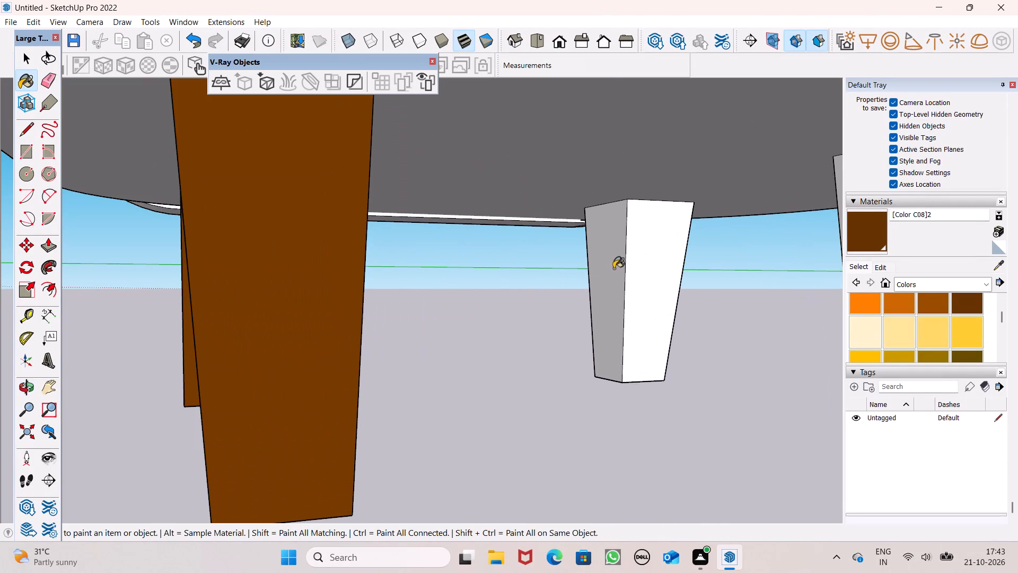
scroll(614, 269, "down", 7)
left_click(767, 288)
left_click(720, 286)
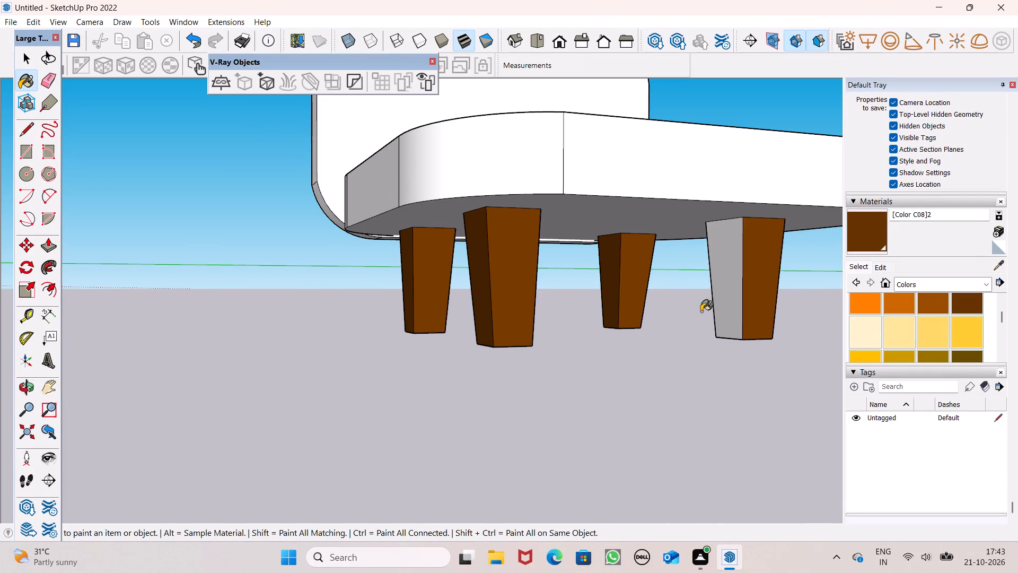
From behind the seat, paint the remaining unpainted side faces of all four legs dark brown.
scroll(321, 329, "down", 4)
middle_click_drag(249, 337, 841, 340)
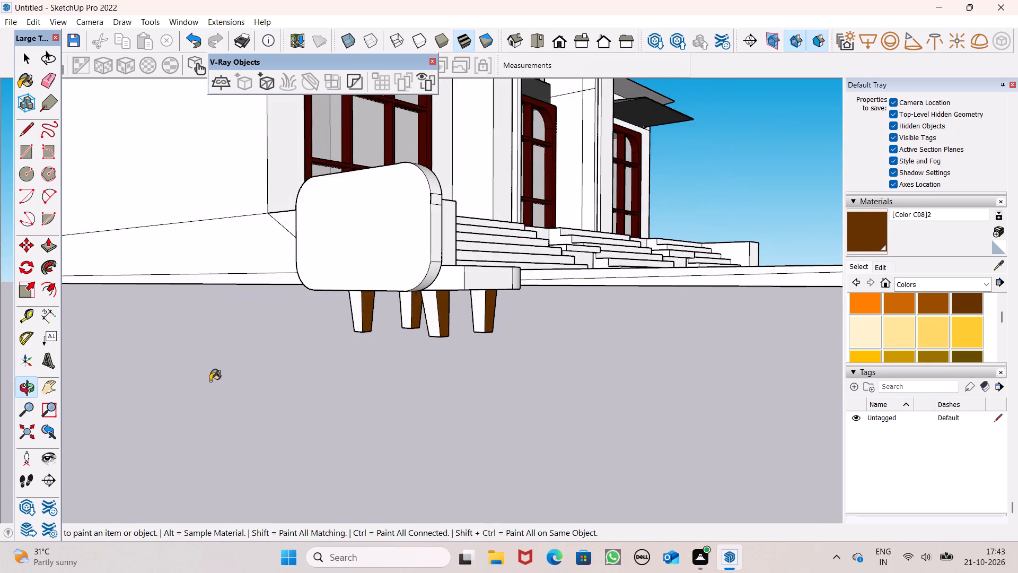
middle_click_drag(209, 381, 518, 355)
scroll(344, 323, "up", 3)
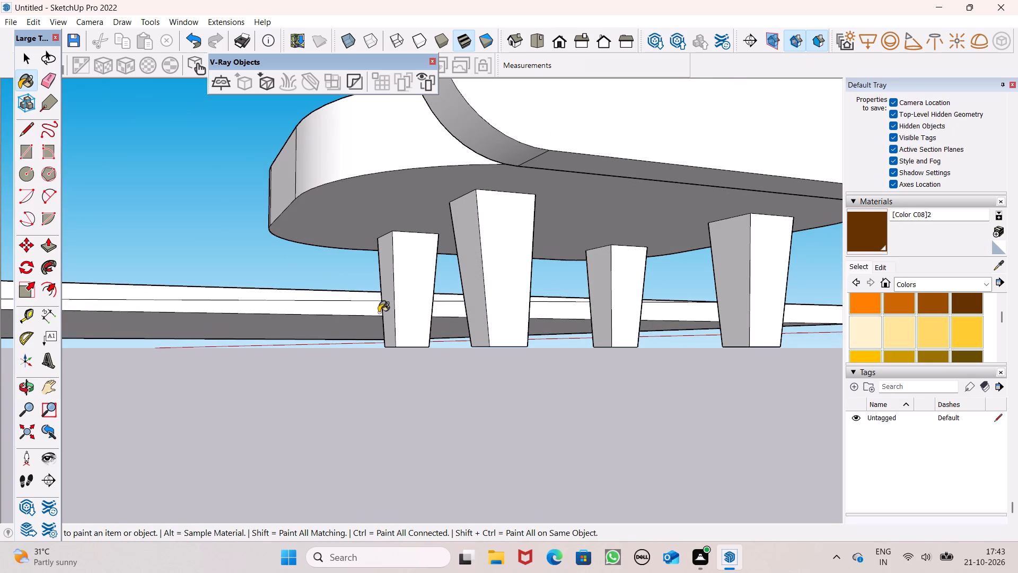
left_click(389, 308)
left_click(410, 299)
left_click(476, 290)
left_click(537, 281)
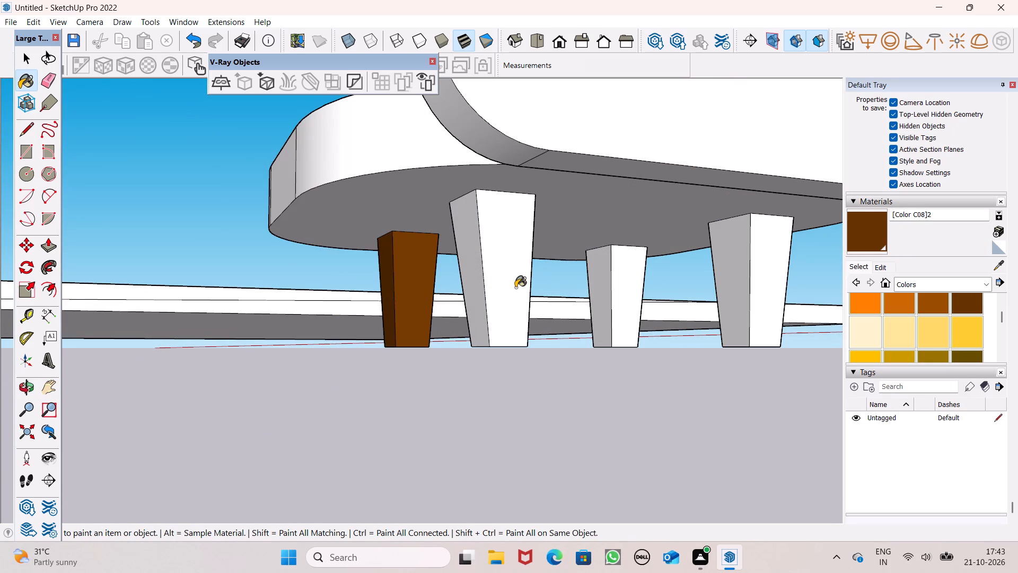
left_click(515, 288)
left_click_drag(620, 287, 611, 286)
left_click_drag(596, 282, 612, 282)
left_click(633, 277)
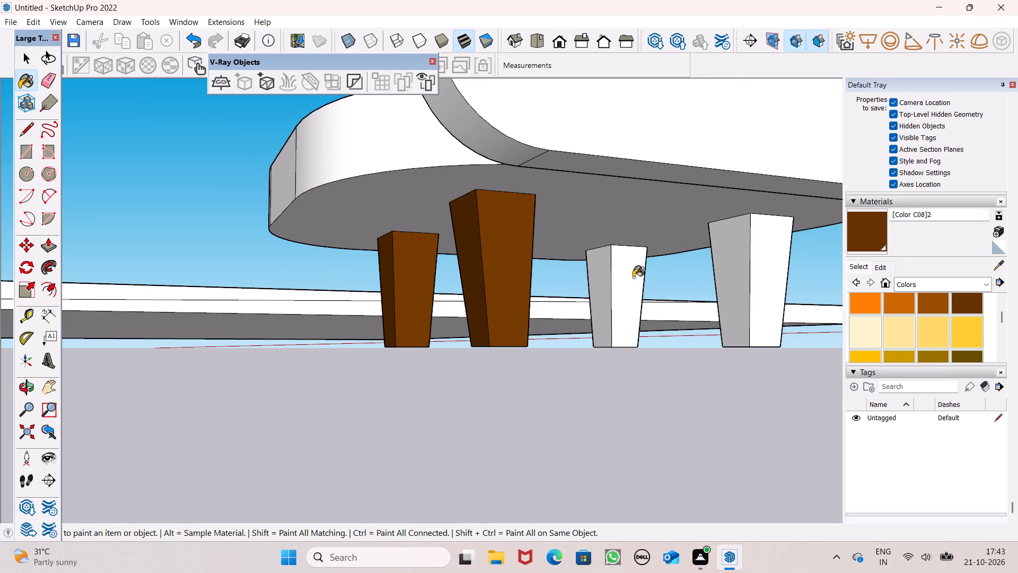
left_click_drag(617, 279, 599, 284)
left_click(599, 284)
scroll(391, 294, "down", 2)
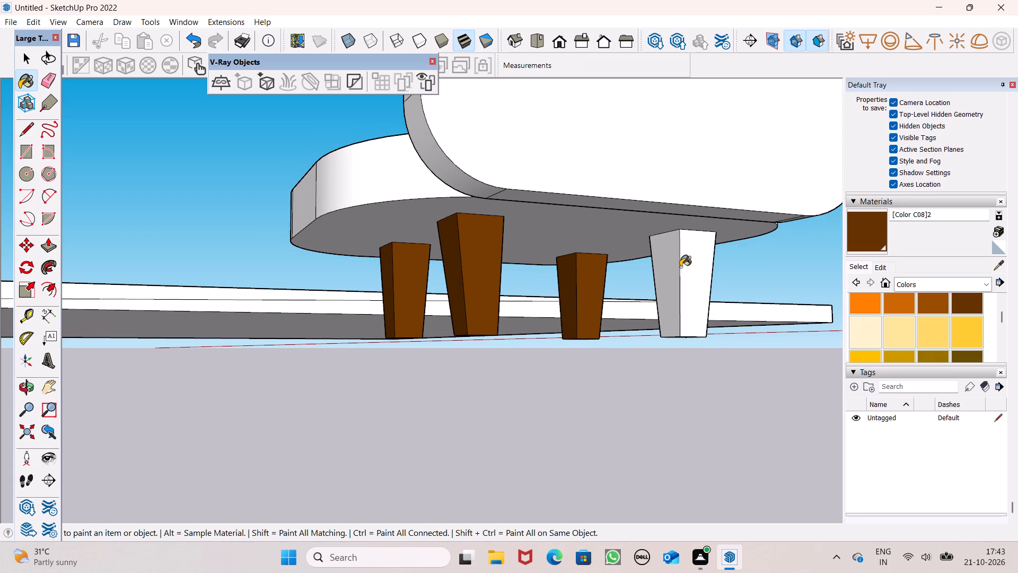
left_click_drag(680, 267, 667, 267)
left_click_drag(688, 266, 682, 264)
From below the seat, paint the bottom faces of all four legs dark brown.
scroll(492, 251, "down", 6)
middle_click_drag(476, 272, 208, 311)
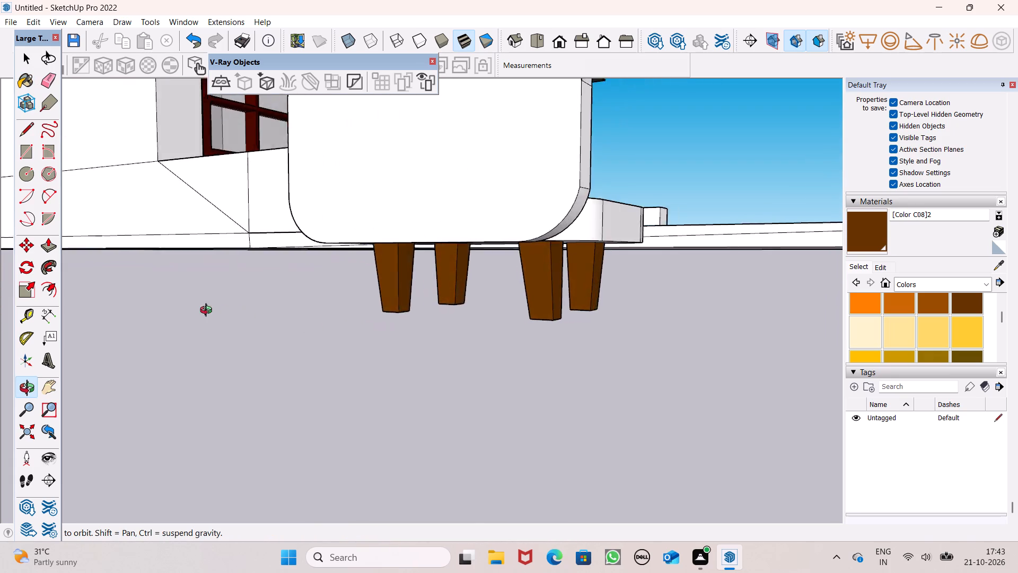
middle_click_drag(208, 311, 43, 114)
scroll(43, 114, "up", 1)
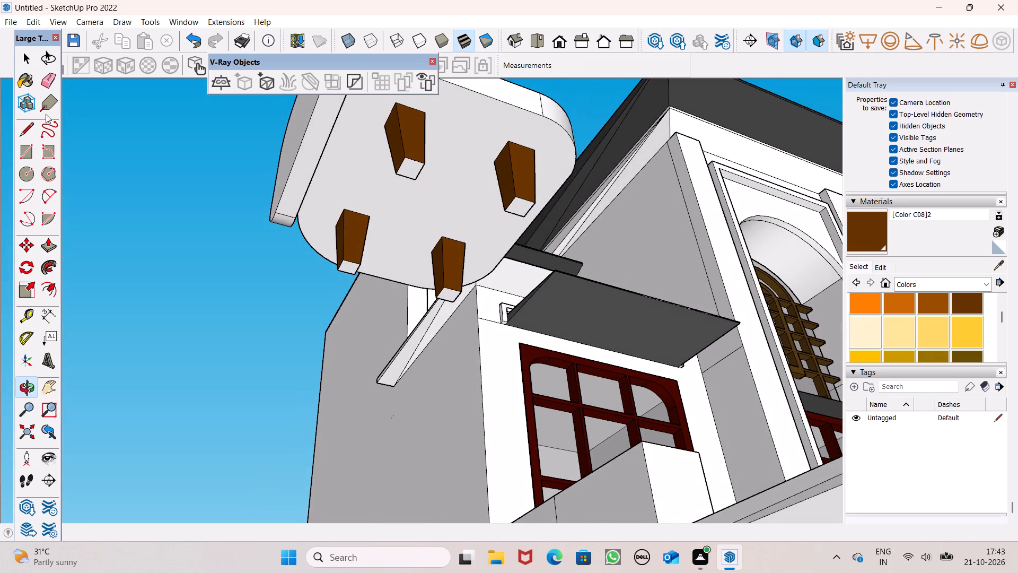
scroll(110, 116, "up", 2)
scroll(190, 153, "down", 2)
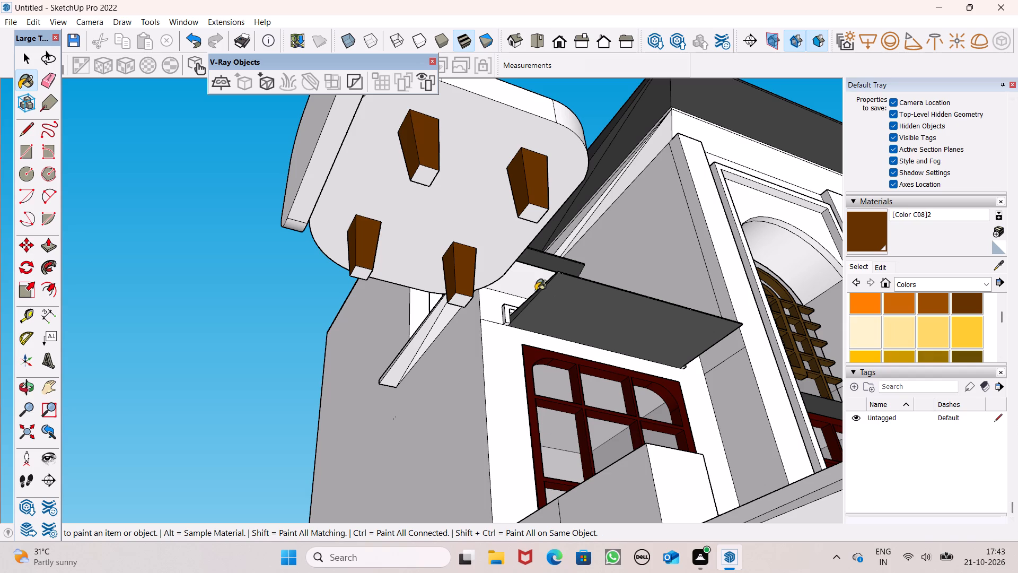
left_click_drag(426, 180, 433, 180)
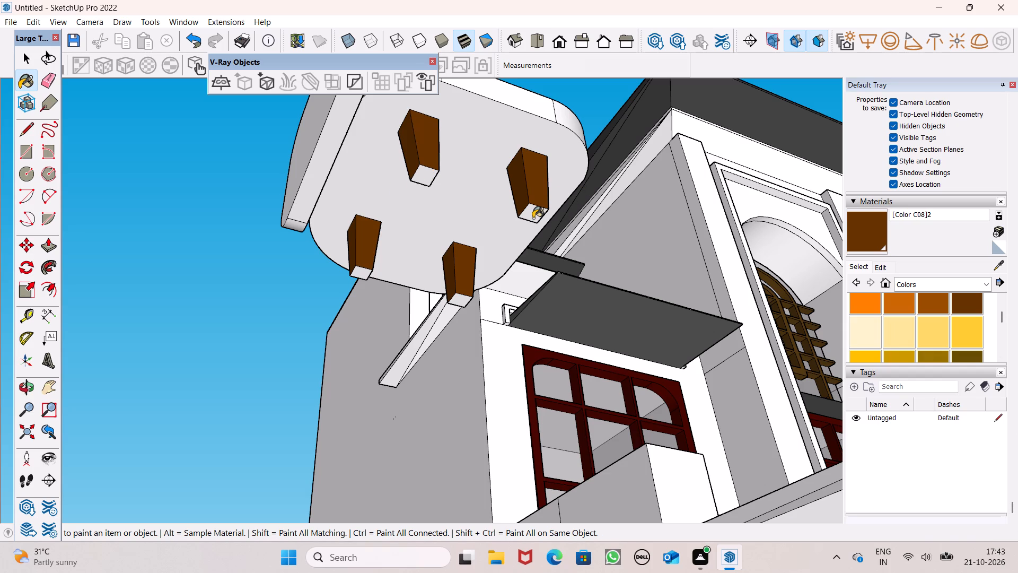
left_click(533, 218)
left_click(418, 176)
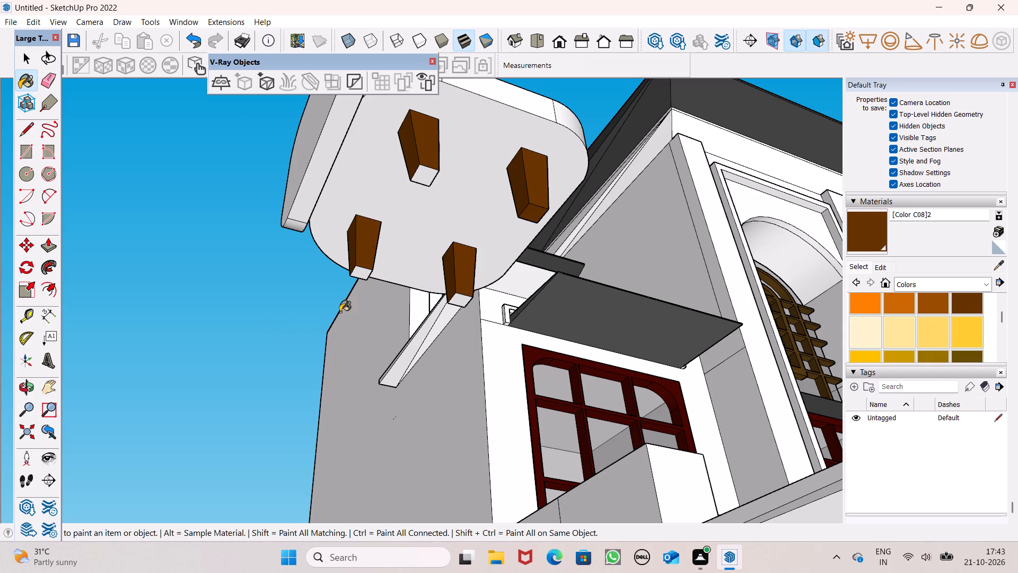
scroll(352, 306, "up", 4)
scroll(408, 263, "down", 9)
scroll(450, 281, "up", 3)
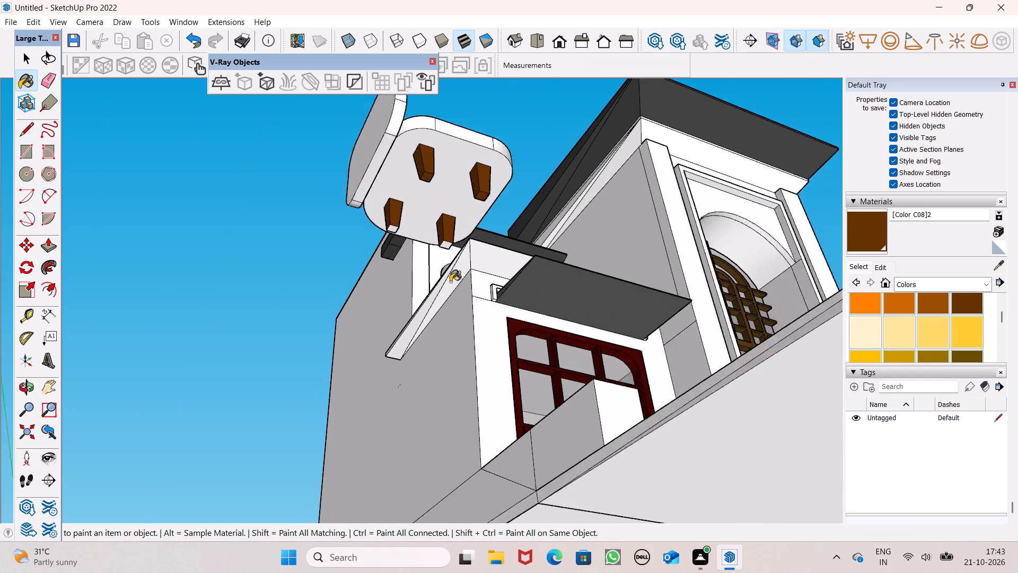
scroll(450, 282, "up", 3)
scroll(449, 271, "down", 1)
left_click(437, 185)
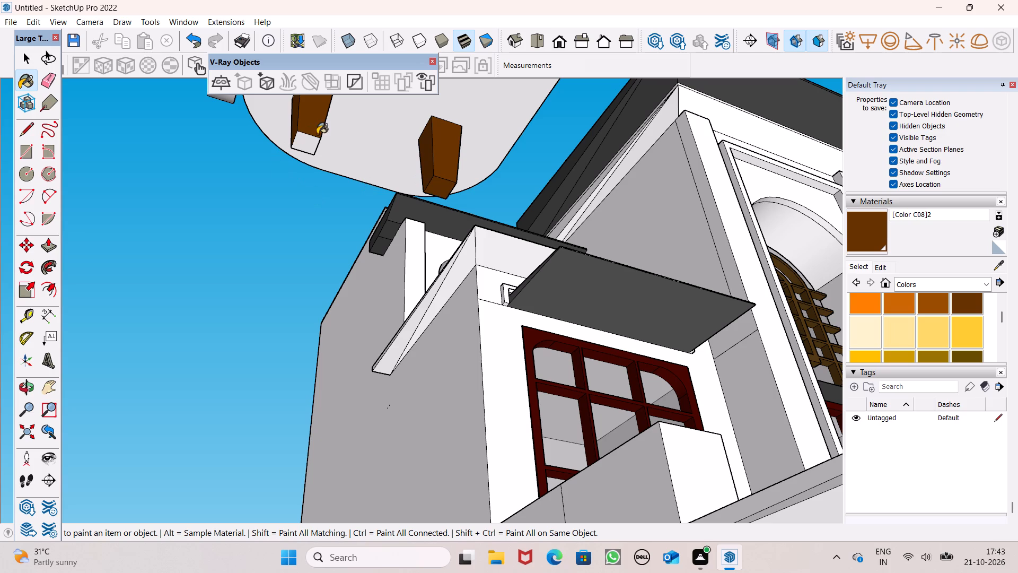
left_click(307, 141)
key("space")
Paint the backrest panel light green with Color G02.
scroll(297, 463, "down", 4)
middle_click_drag(317, 480, 331, 509)
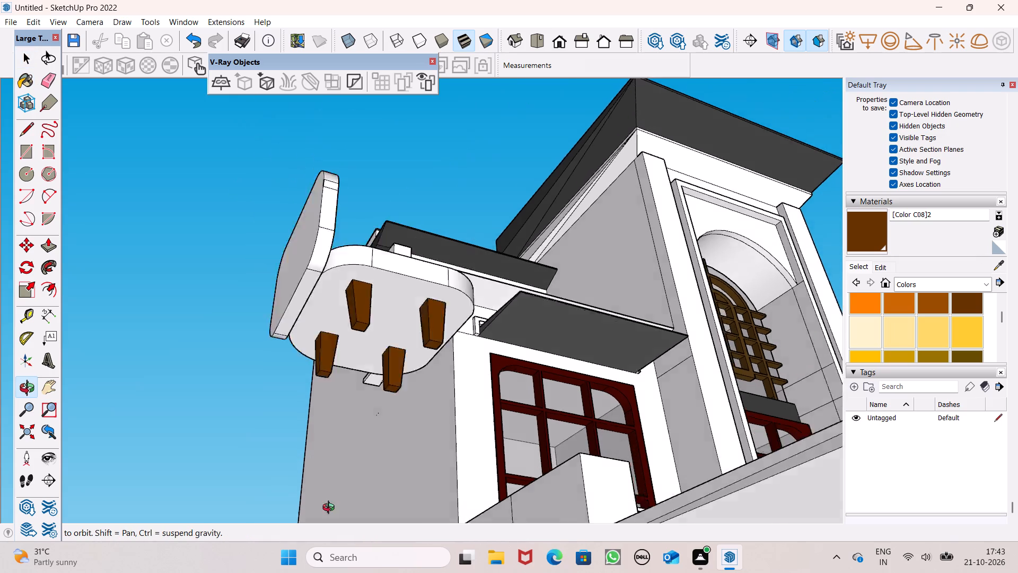
middle_click_drag(331, 509, 353, 502)
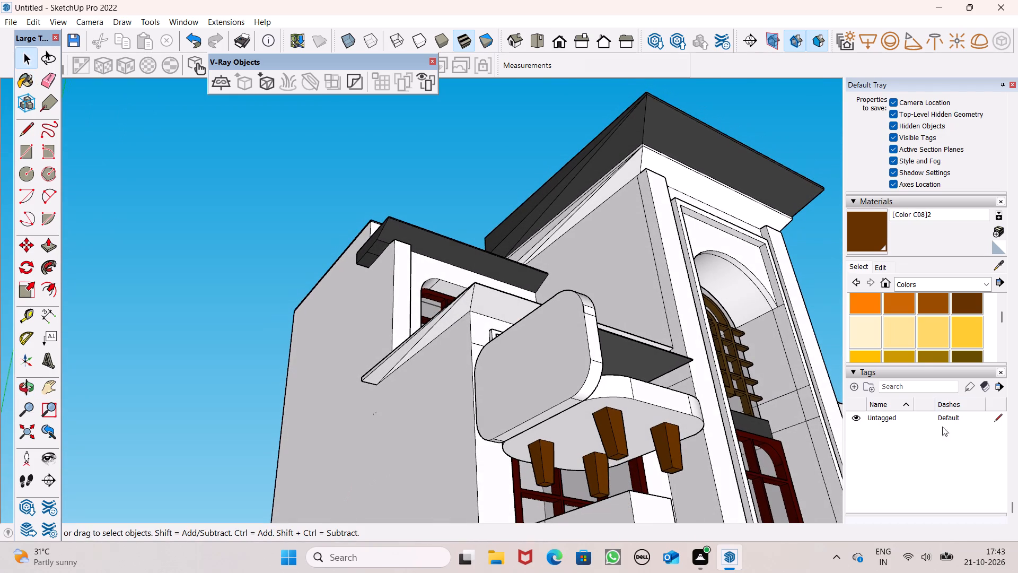
scroll(914, 333, "down", 2)
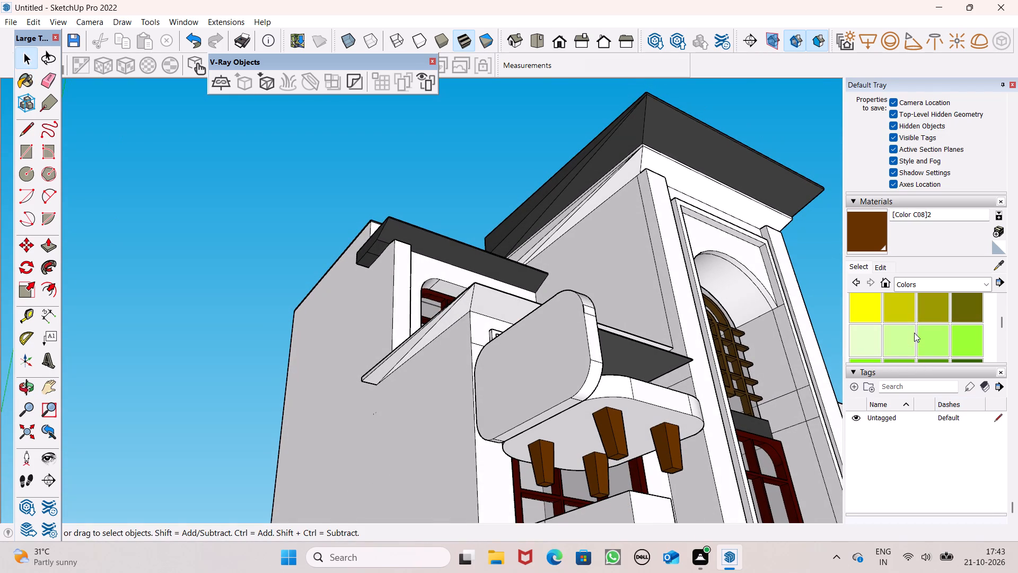
scroll(914, 333, "down", 1)
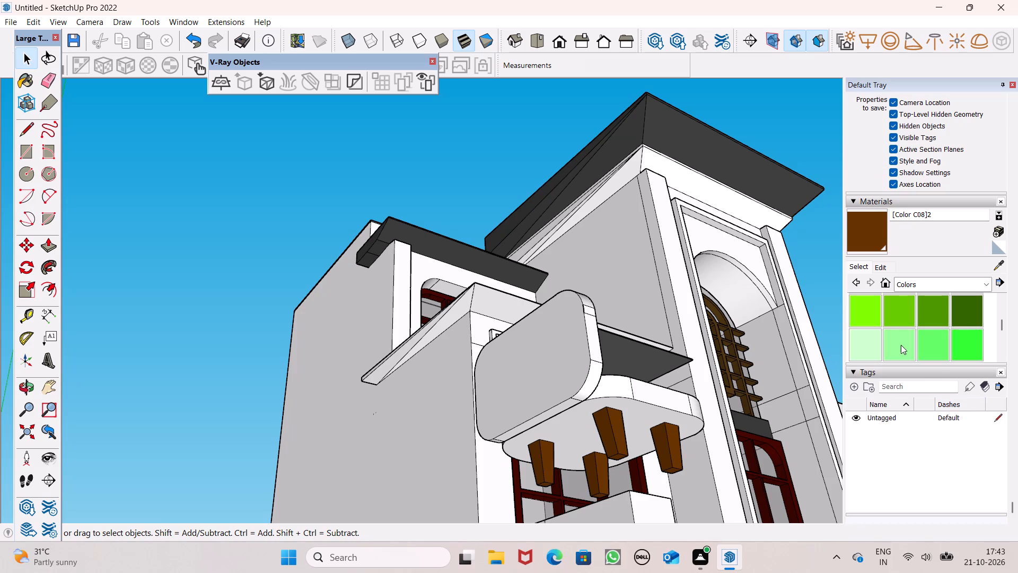
left_click(901, 345)
left_click(538, 405)
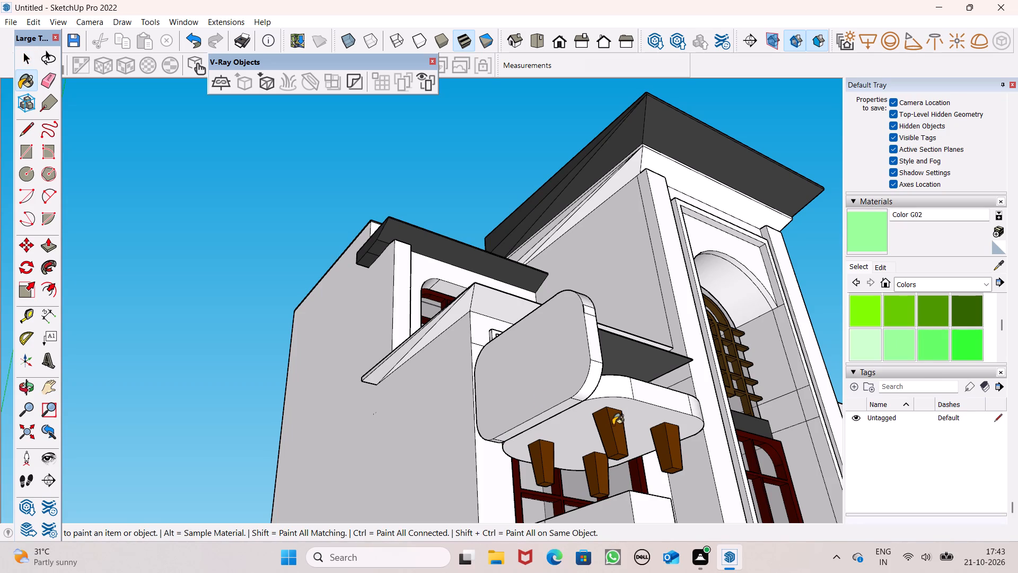
Paint the remaining unpainted faces of the rounded seat slab, including its underside and edge faces, light green with Color G02.
left_click(646, 409)
left_click(653, 406)
left_click(652, 396)
middle_click_drag(668, 404, 666, 445)
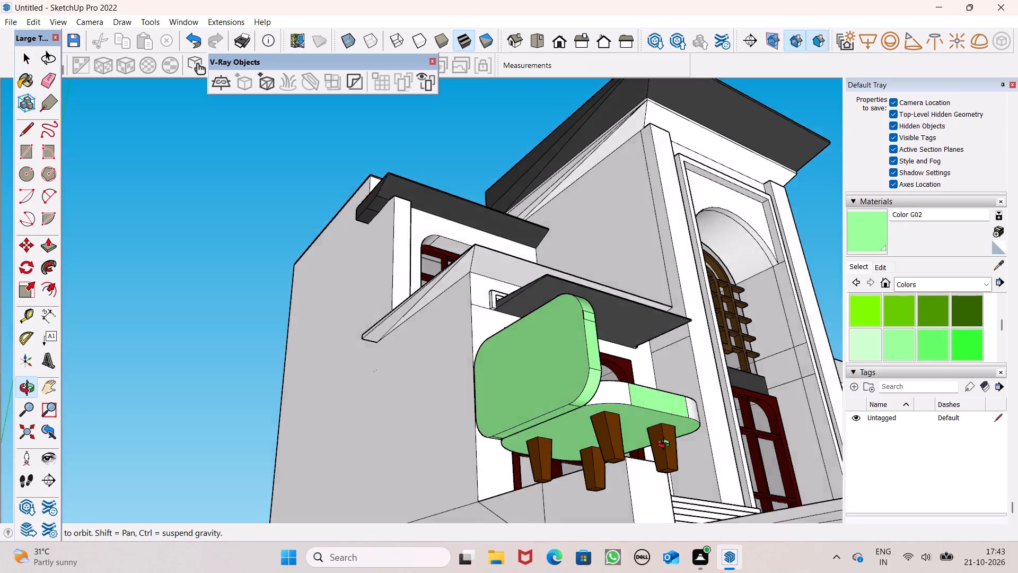
middle_click_drag(666, 445, 243, 572)
left_click(460, 445)
left_click_drag(498, 493, 502, 500)
left_click_drag(572, 495, 585, 489)
left_click(658, 459)
middle_click_drag(372, 468, 481, 454)
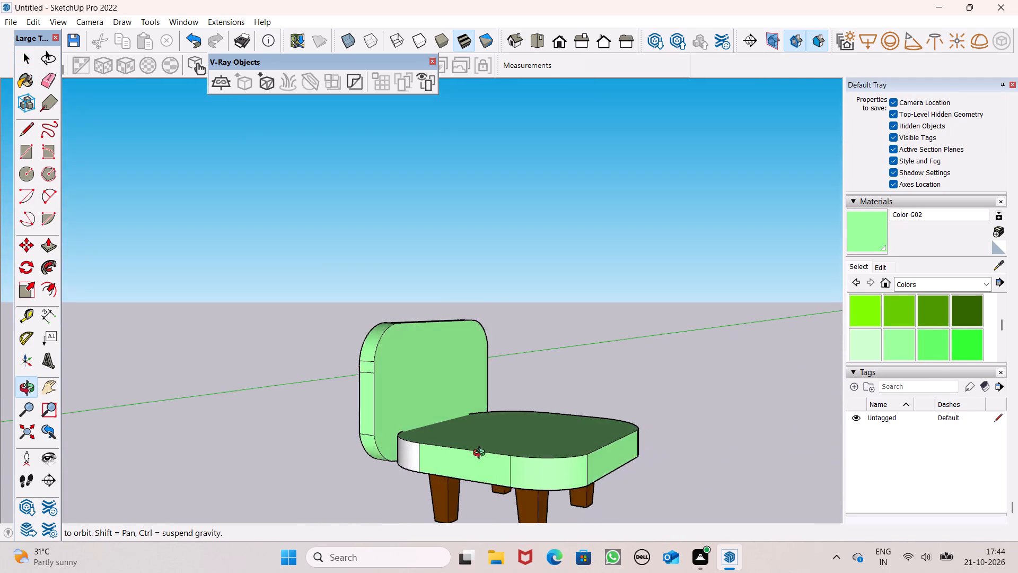
middle_click_drag(481, 454, 654, 421)
left_click(410, 455)
Edit the Color G02 material to a paler mint green with red 181 and blue 208.
scroll(461, 394, "up", 1)
scroll(461, 394, "down", 5)
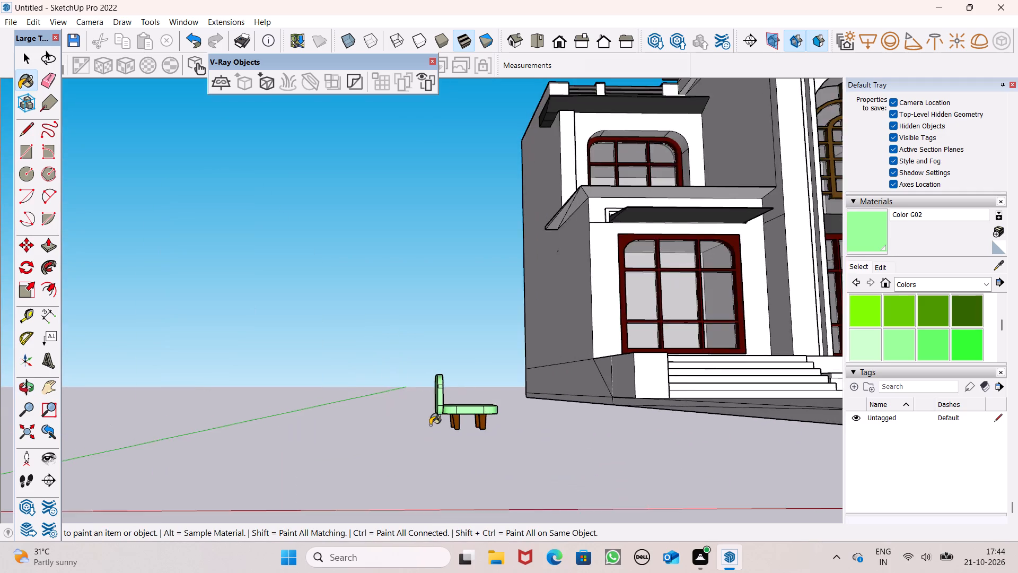
middle_click_drag(430, 425, 457, 426)
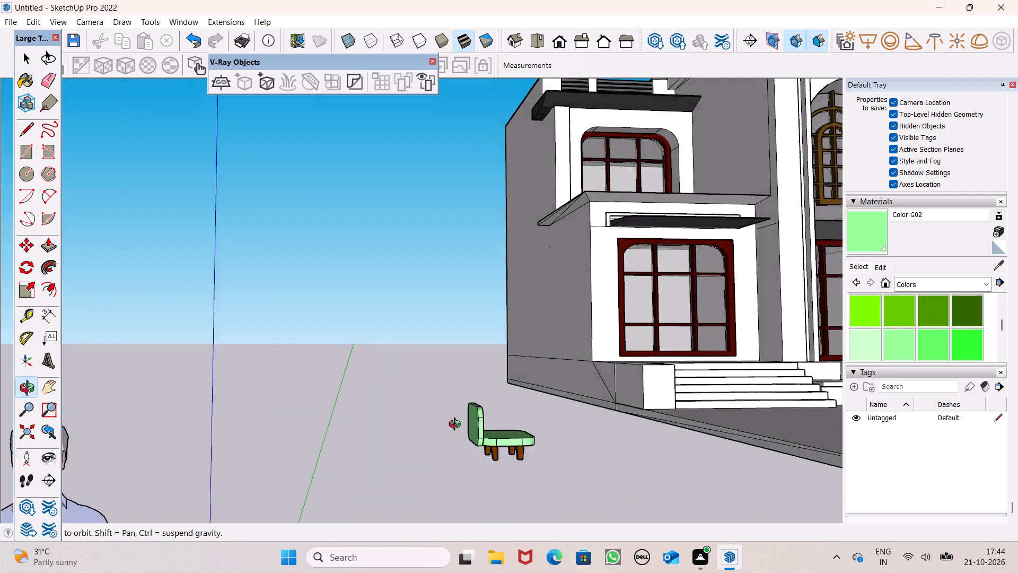
middle_click_drag(457, 426, 414, 528)
scroll(456, 412, "down", 5)
middle_click_drag(464, 522, 452, 552)
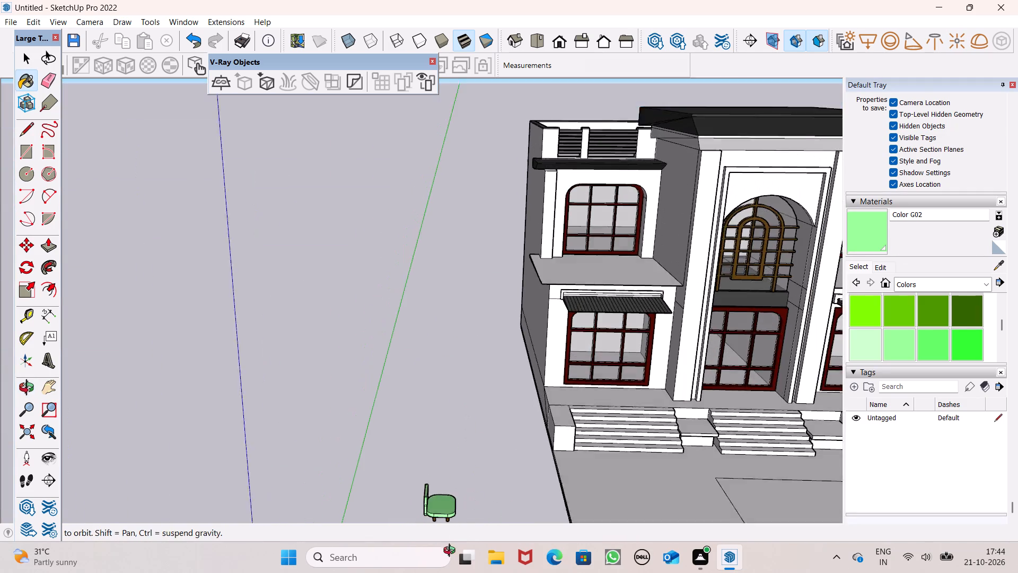
middle_click_drag(452, 552, 440, 541)
scroll(456, 361, "down", 4)
middle_click_drag(445, 477, 382, 484)
scroll(389, 470, "up", 9)
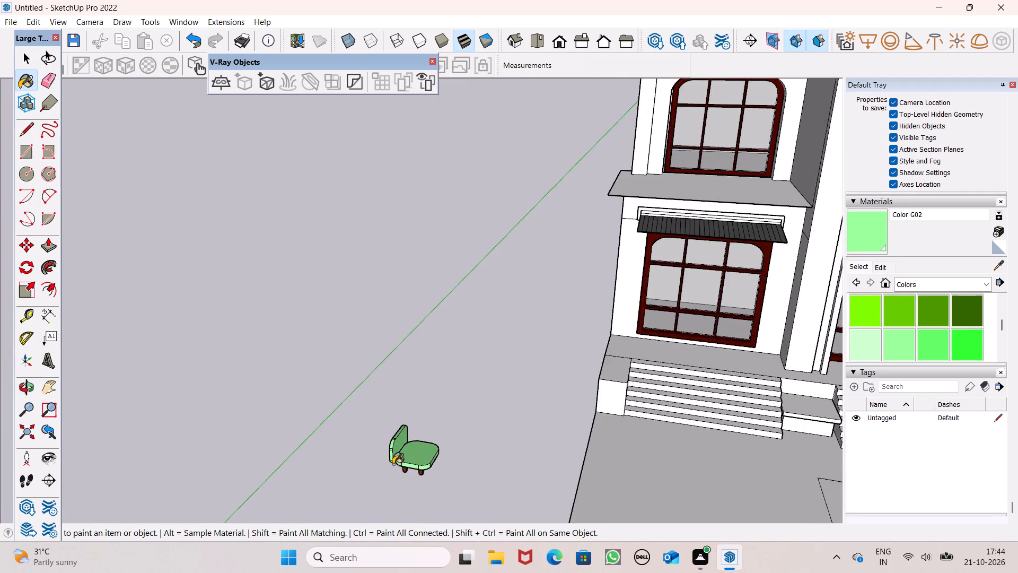
scroll(393, 464, "up", 13)
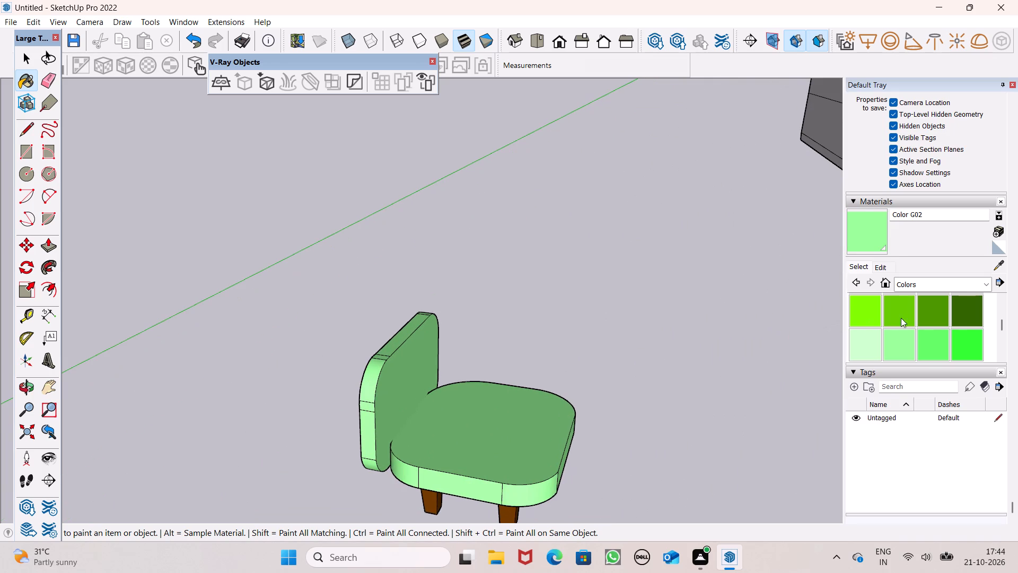
left_click(884, 268)
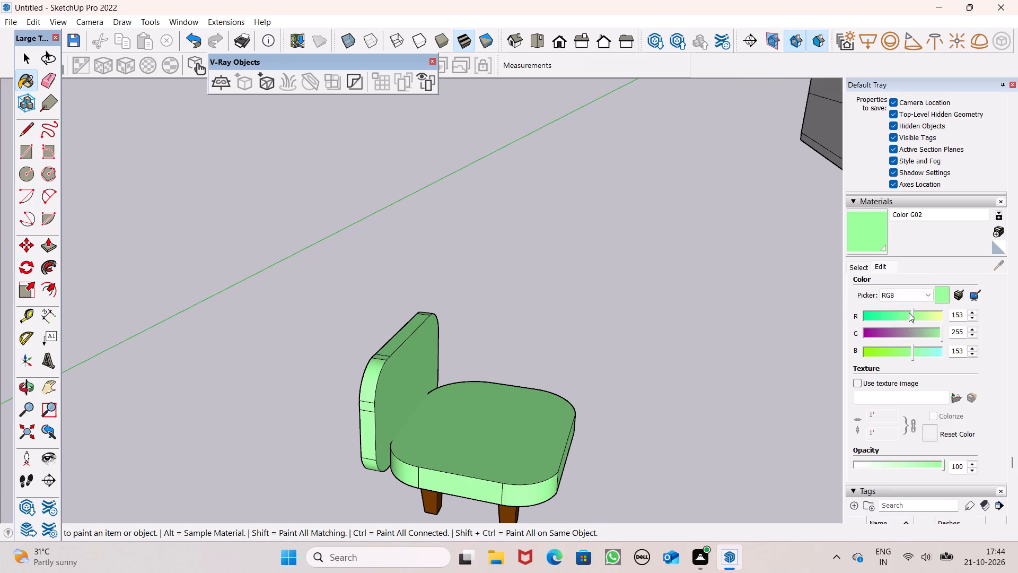
left_click(914, 312)
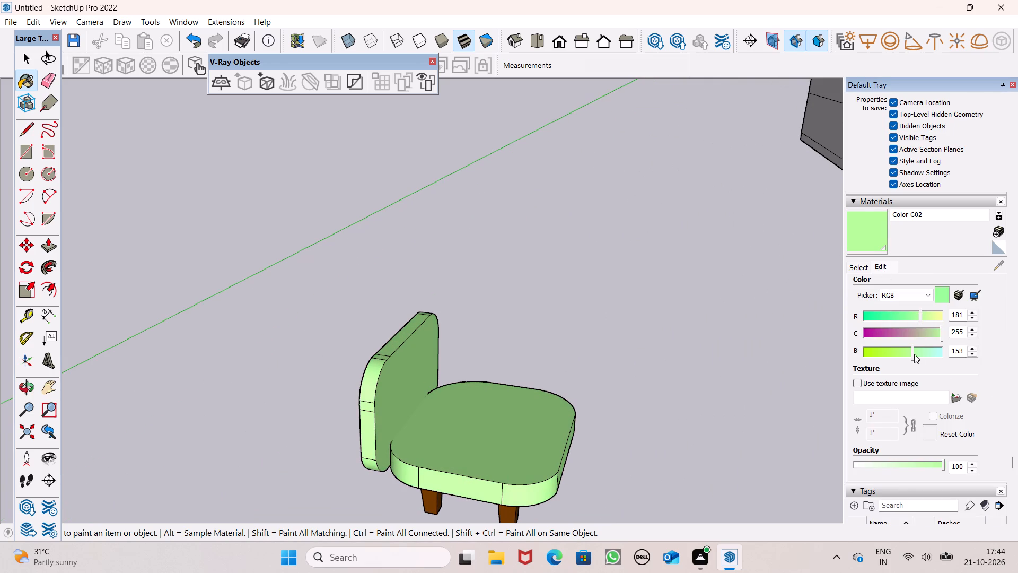
left_click_drag(914, 354, 926, 353)
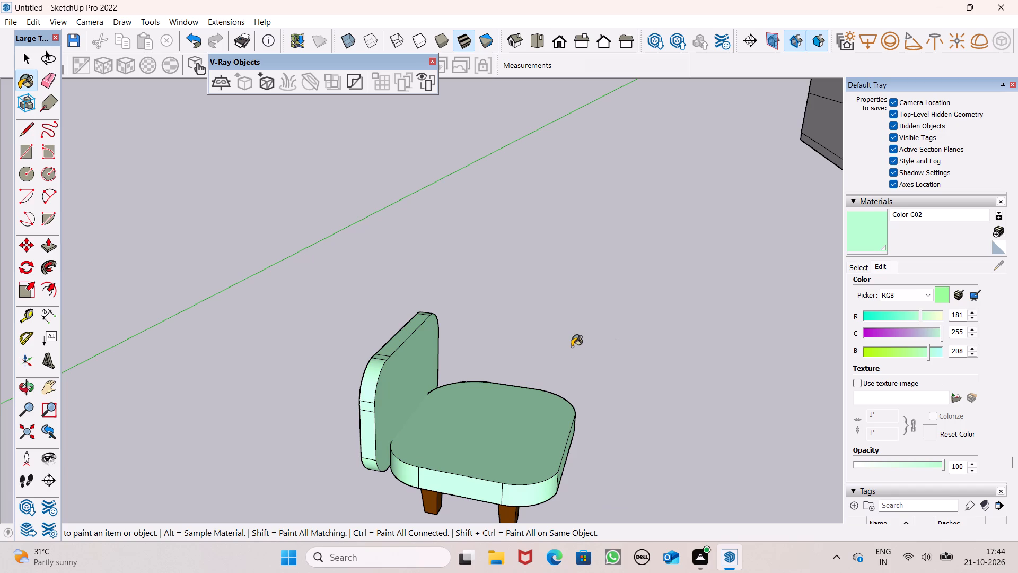
Select the backrest together with the seat slab and legs, and combine them into one group.
key("space")
scroll(571, 342, "down", 5)
scroll(626, 394, "down", 2)
middle_click_drag(650, 417, 515, 465)
scroll(537, 387, "down", 2)
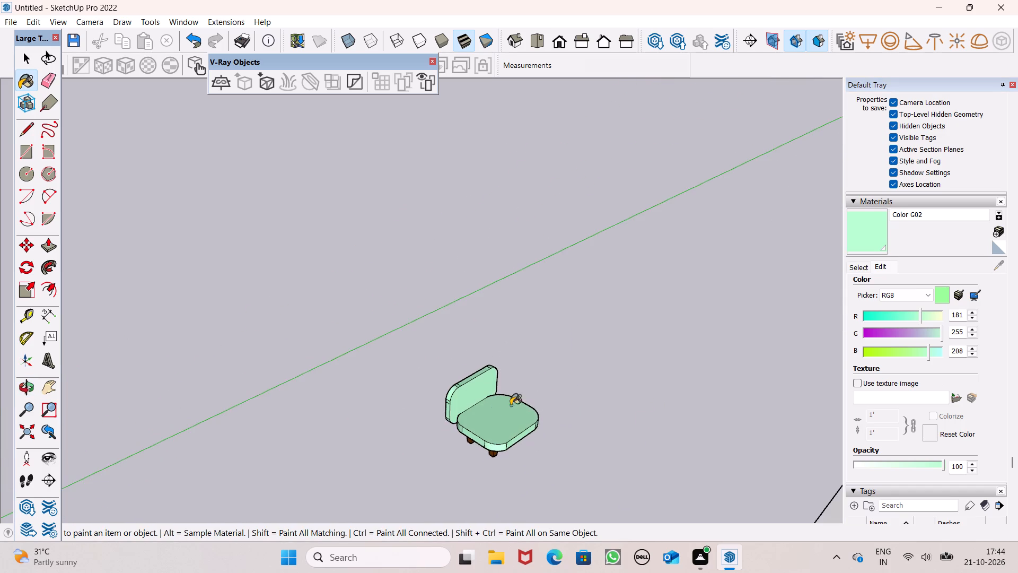
scroll(480, 427, "up", 7)
left_click(477, 430)
left_click(435, 389)
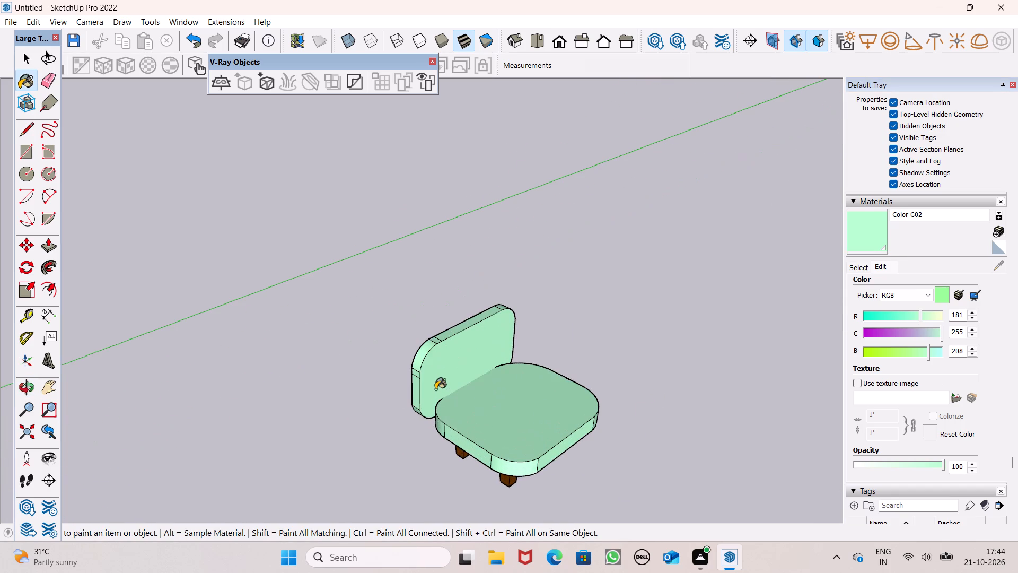
key("space")
key("space")
left_click(434, 384)
triple_click(526, 418, "ctrl")
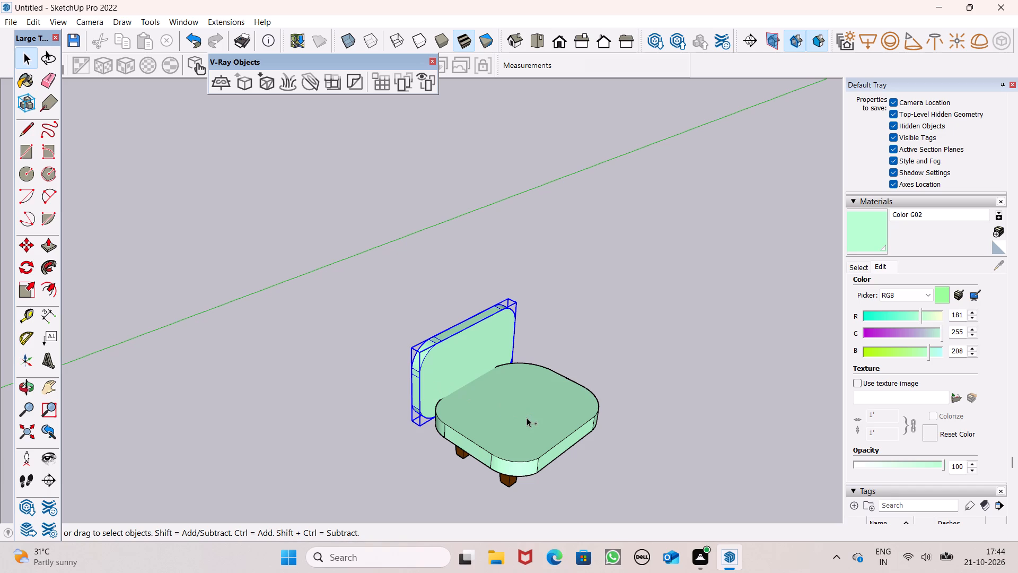
double_click(526, 418, "ctrl")
right_click(526, 414, "ctrl")
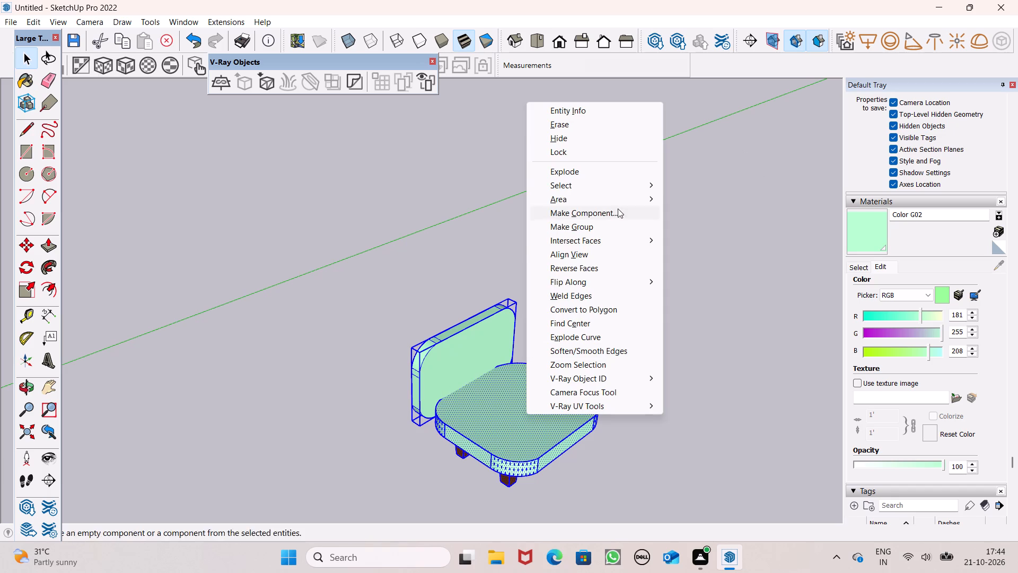
left_click(575, 225, "ctrl")
Move the chair group about 20' 8 9/16" onto the paved platform, in front of the building's end staircase.
scroll(178, 227, "down", 6)
scroll(236, 247, "down", 5)
middle_click_drag(260, 314, 352, 306)
scroll(359, 289, "down", 4)
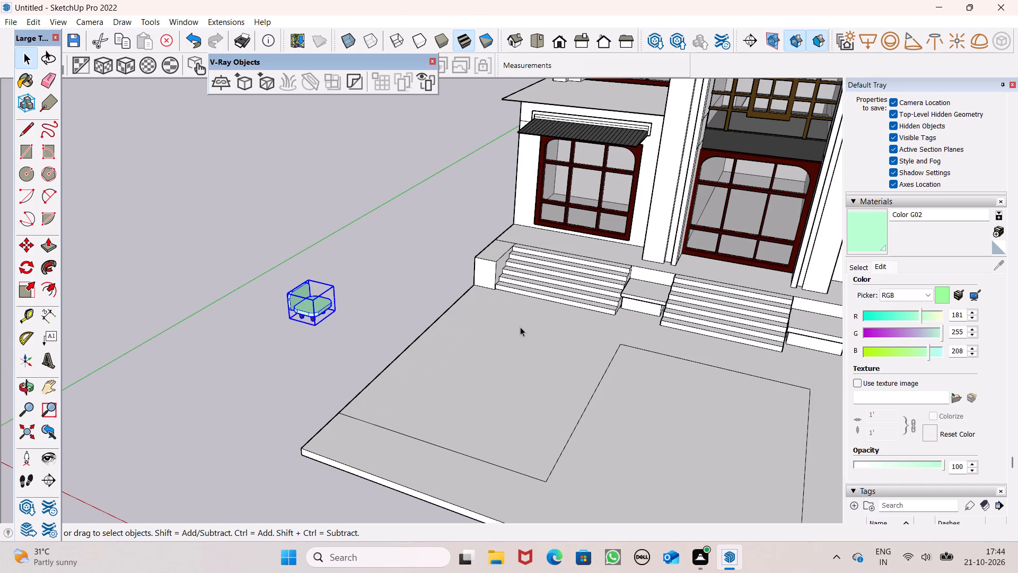
scroll(520, 327, "down", 1)
middle_click_drag(441, 366, 557, 392)
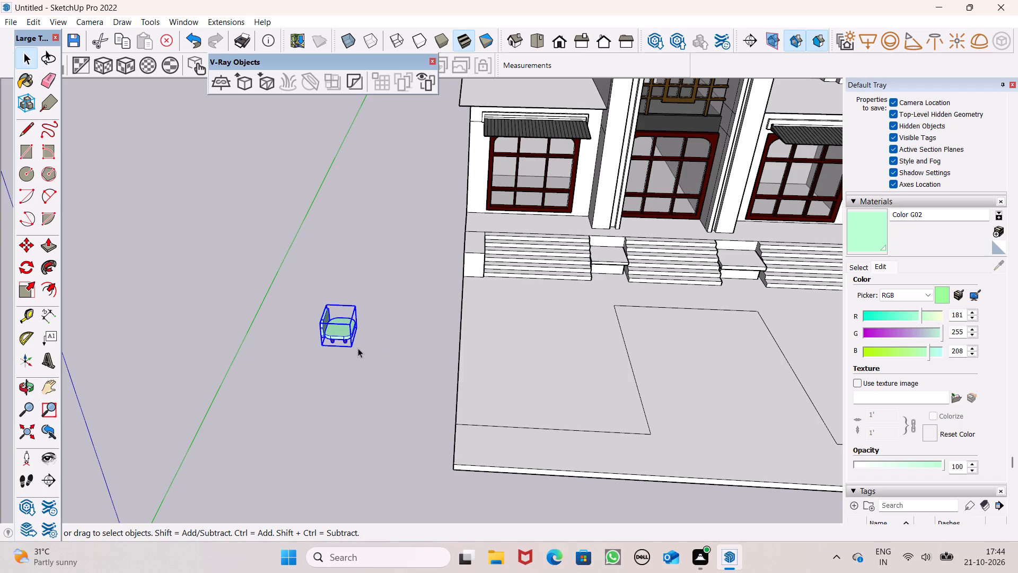
key("m")
key("Return")
left_click_drag(352, 348, 380, 349)
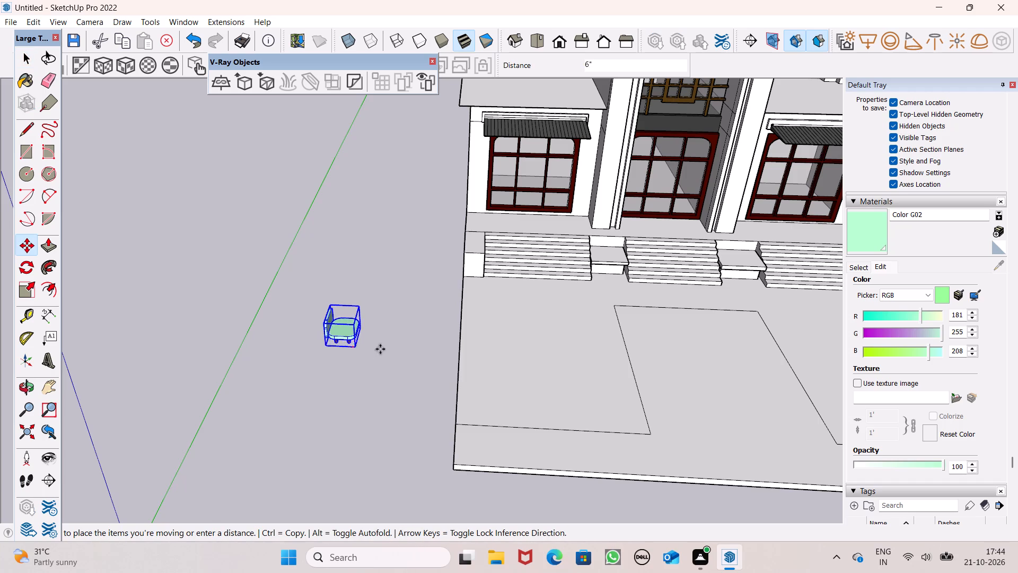
left_click_drag(380, 349, 587, 336)
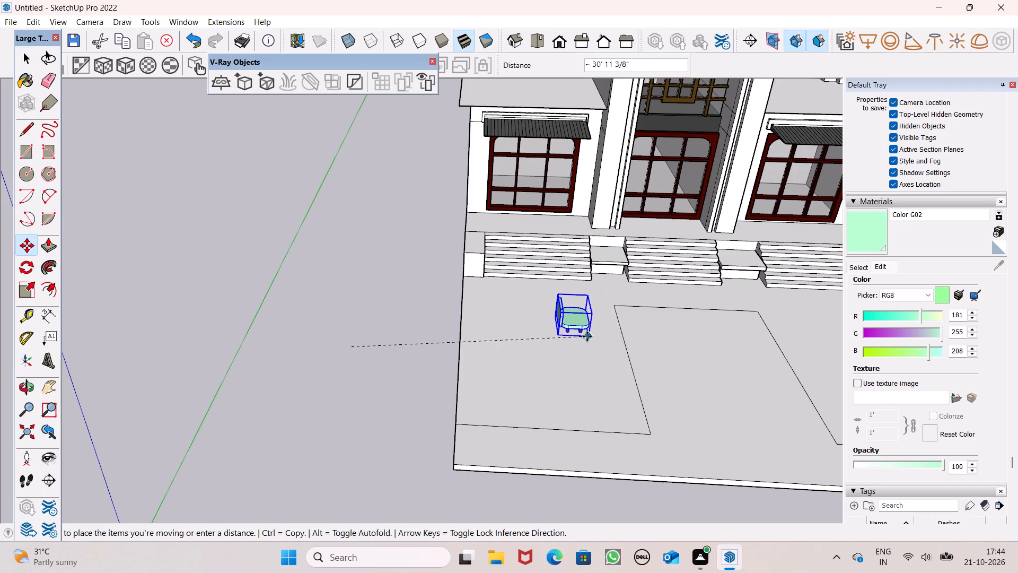
left_click_drag(587, 336, 510, 336)
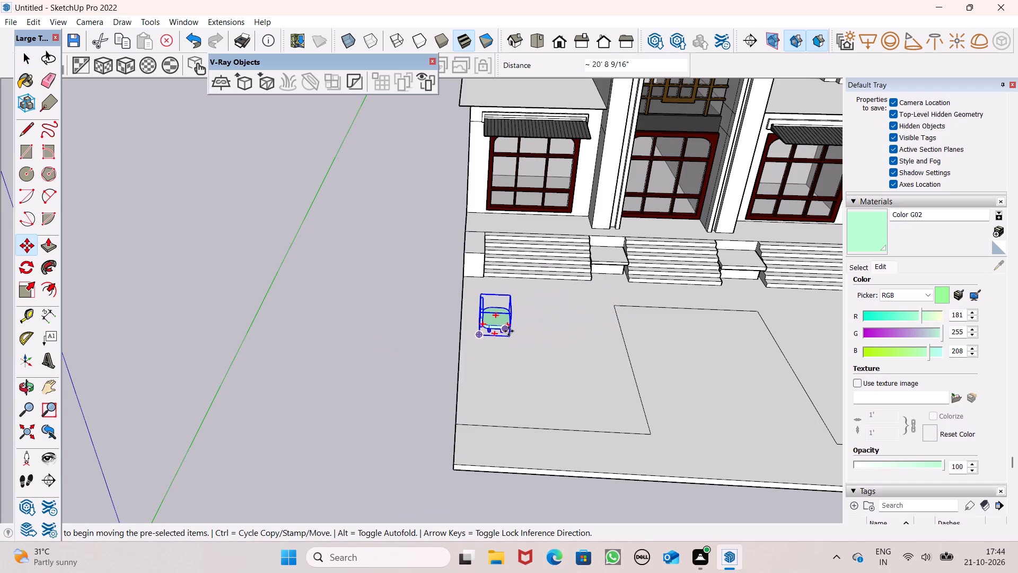
Examine the chair's placement and scale on the platform beside the entrance steps from several angles.
middle_click_drag(555, 394, 347, 371)
scroll(425, 329, "up", 8)
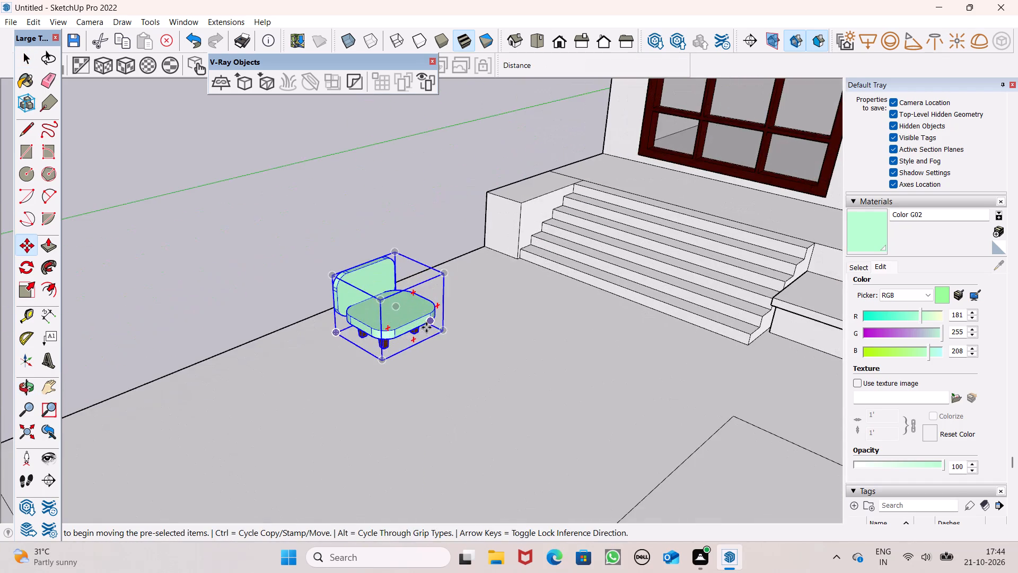
scroll(512, 319, "up", 1)
scroll(512, 319, "down", 4)
middle_click_drag(478, 346, 552, 265)
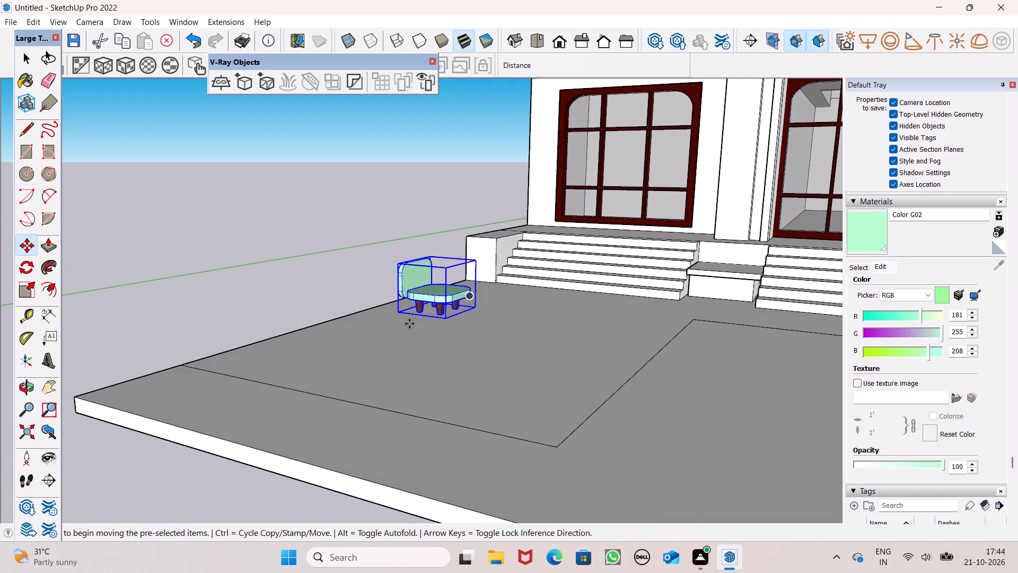
scroll(376, 324, "up", 7)
middle_click_drag(389, 336, 561, 381)
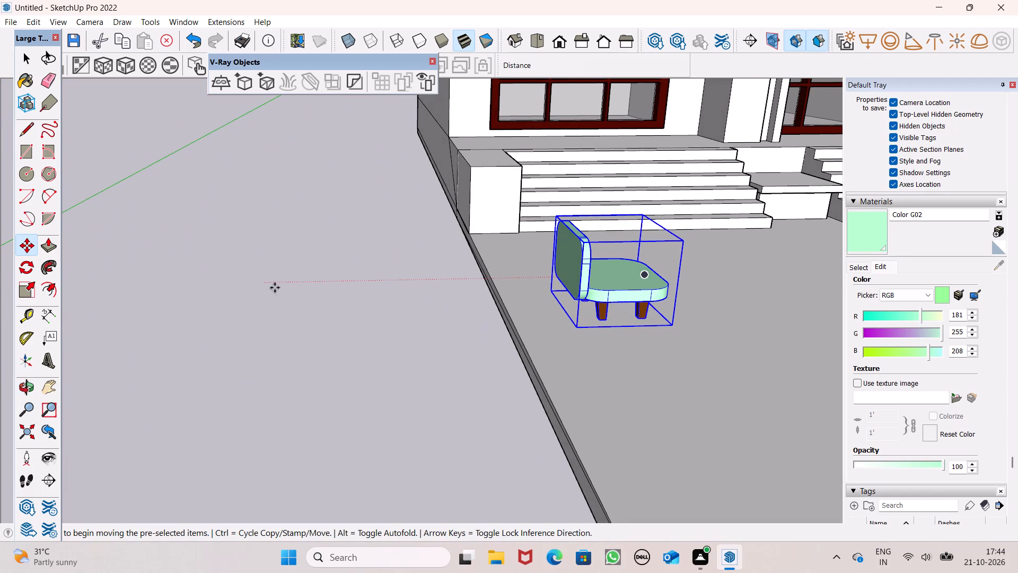
key("space")
scroll(365, 291, "down", 1)
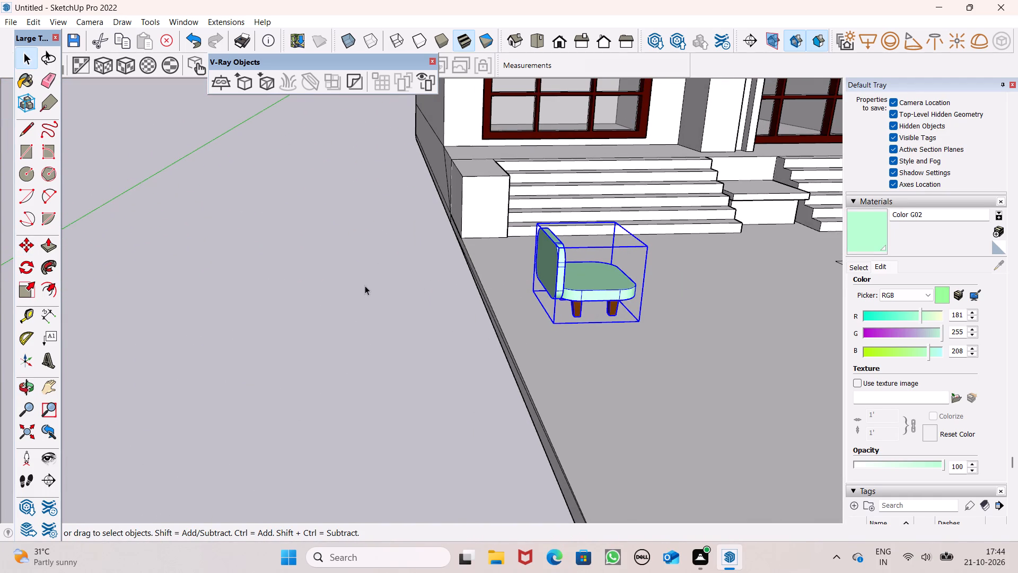
scroll(399, 282, "down", 2)
left_click(401, 290)
scroll(402, 287, "down", 3)
middle_click_drag(488, 324, 397, 491)
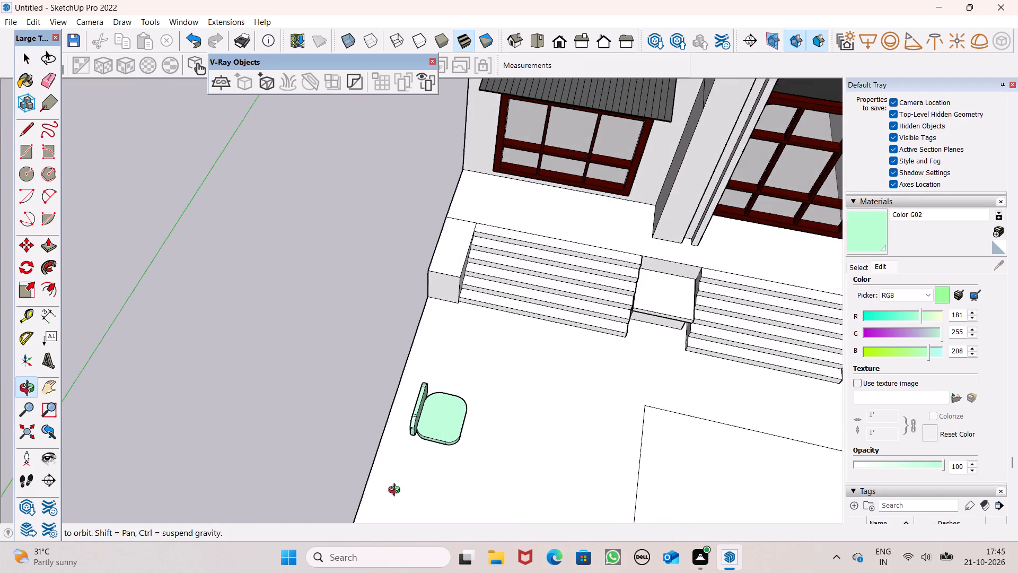
middle_click_drag(397, 491, 396, 489)
scroll(391, 405, "down", 3)
middle_click_drag(431, 424, 454, 281)
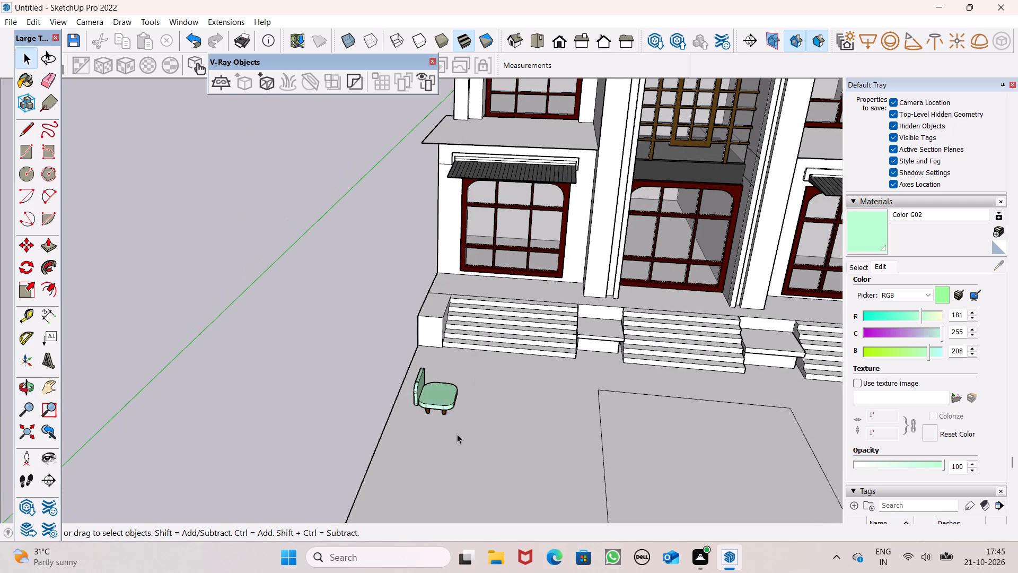
scroll(456, 432, "down", 2)
middle_click_drag(455, 439, 496, 387)
Select the chair group and shift it slightly closer to the entrance steps and the platform's side edge.
scroll(493, 420, "up", 1)
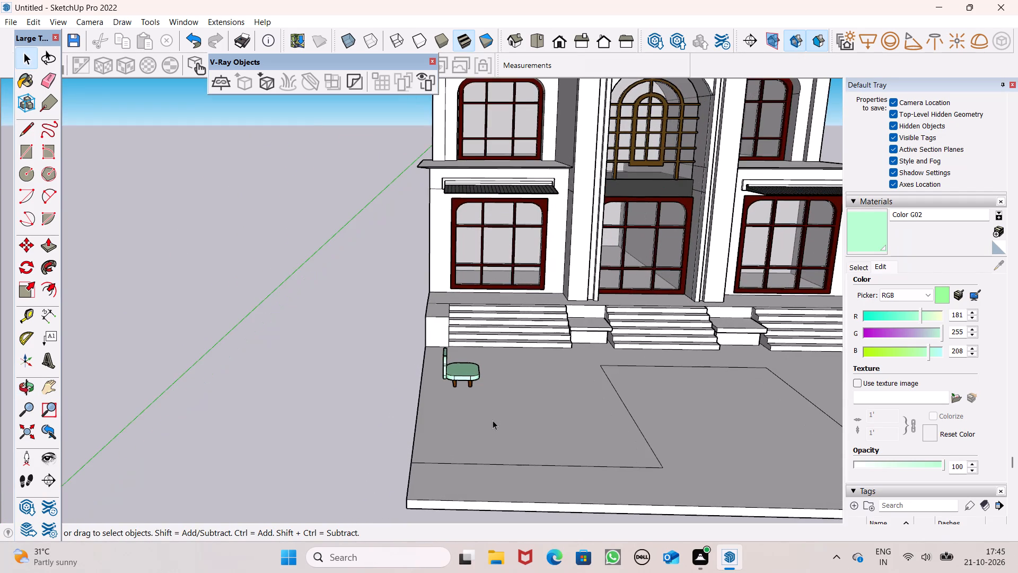
scroll(482, 428, "up", 6)
middle_click_drag(475, 406, 400, 436)
scroll(358, 405, "up", 6)
left_click(388, 350)
key("m")
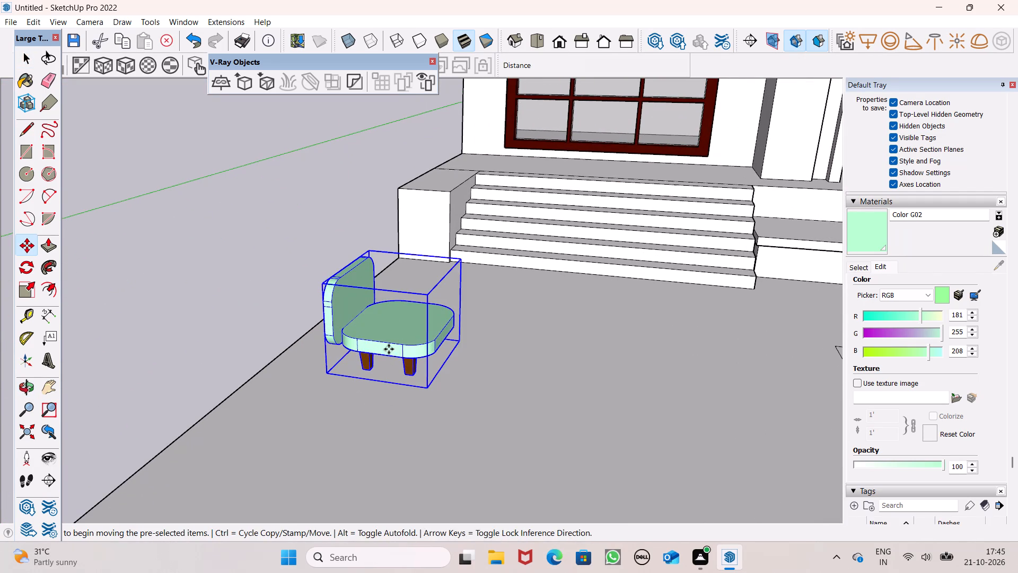
key("Return")
scroll(390, 381, "down", 2)
middle_click_drag(401, 395, 705, 403)
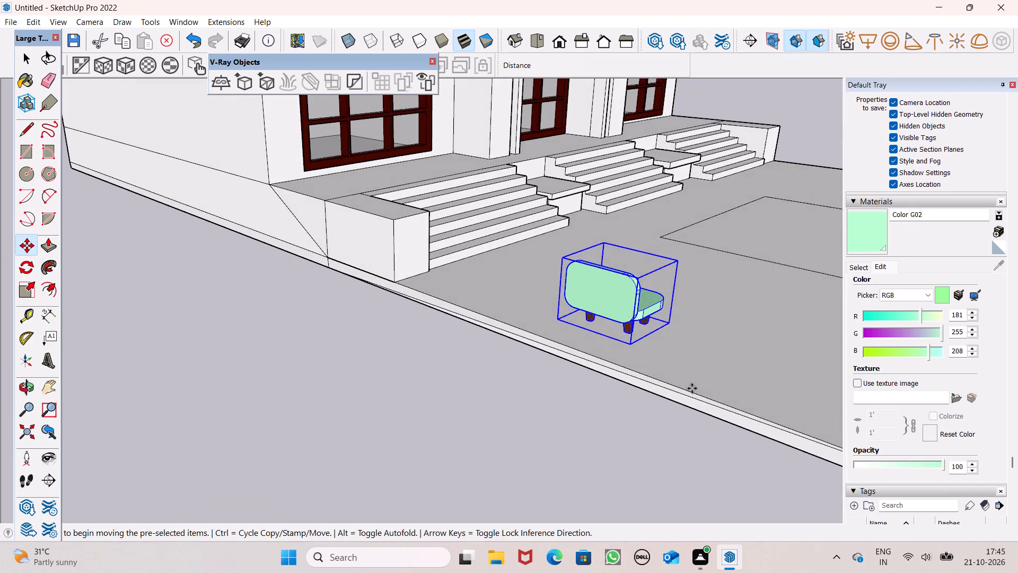
scroll(395, 303, "down", 3)
middle_click_drag(453, 337, 314, 374)
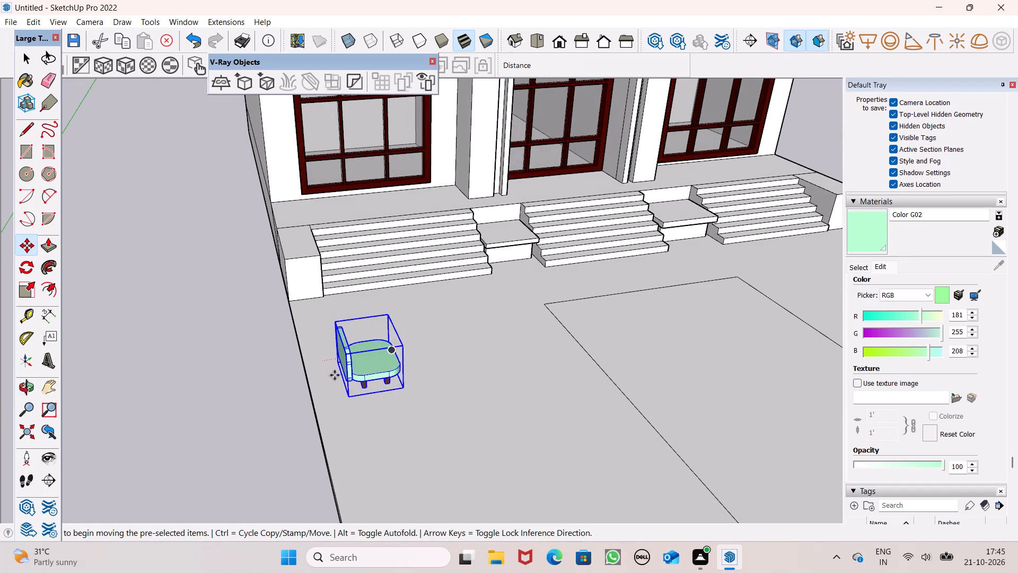
scroll(331, 337, "down", 3)
scroll(409, 337, "down", 3)
middle_click_drag(469, 423, 411, 476)
scroll(317, 429, "up", 3)
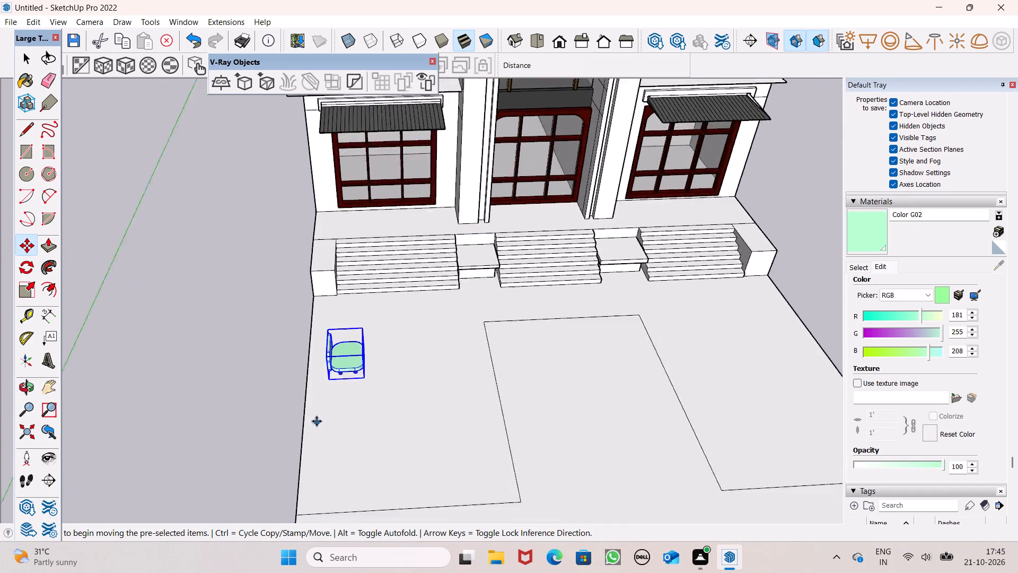
scroll(317, 421, "up", 4)
left_click_drag(394, 355, 390, 345)
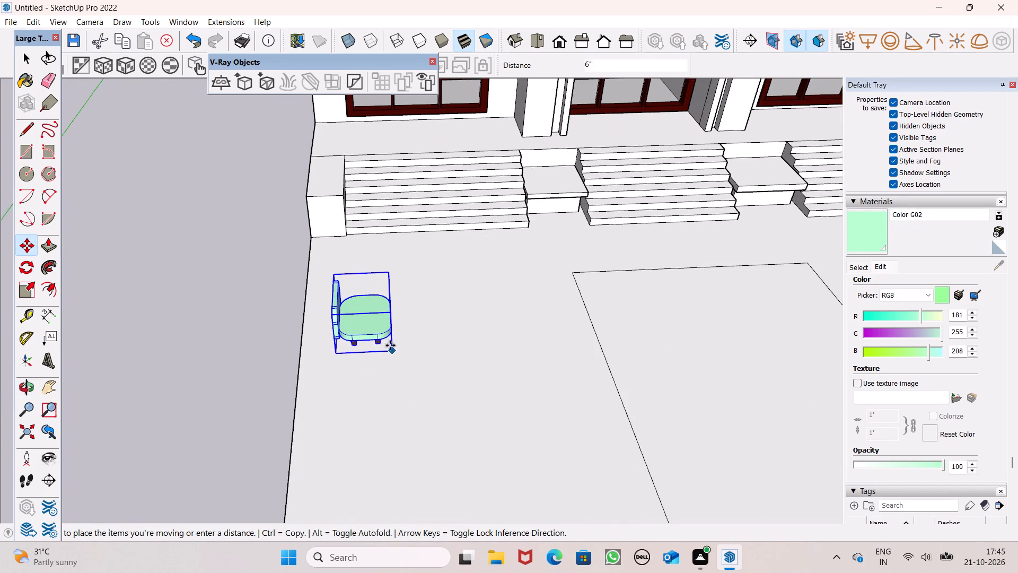
left_click_drag(390, 345, 377, 333)
Move the chair group about 2' 4 1/16" away from the steps, along the platform's side edge.
scroll(538, 257, "down", 3)
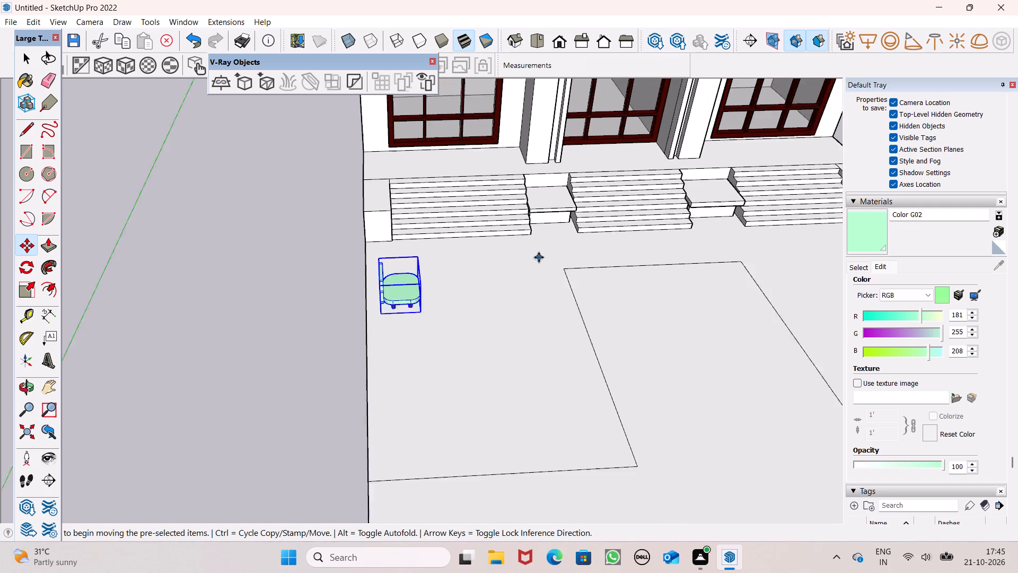
scroll(539, 257, "down", 1)
middle_click_drag(522, 355, 513, 421)
scroll(365, 406, "up", 7)
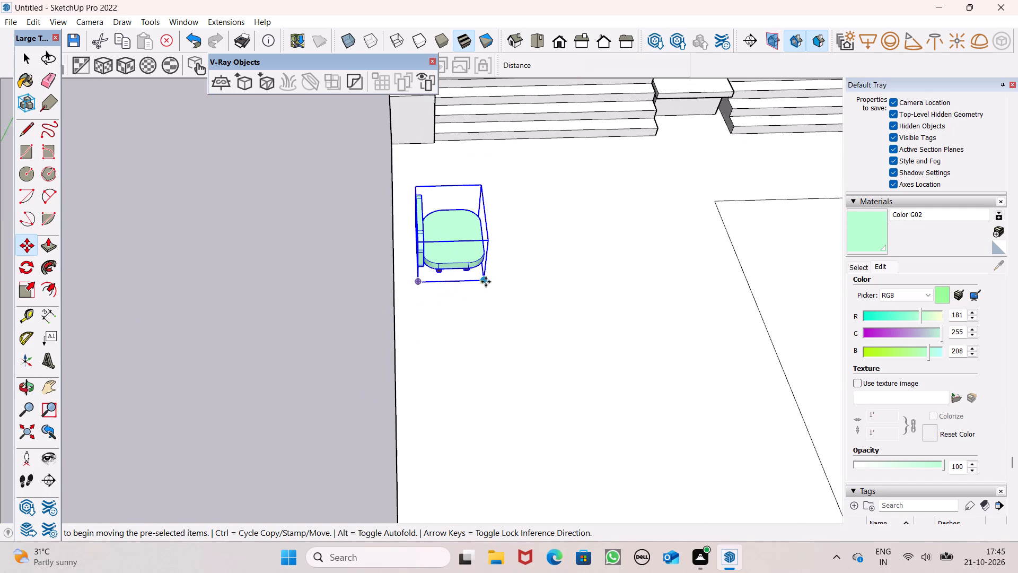
left_click_drag(486, 281, 495, 311)
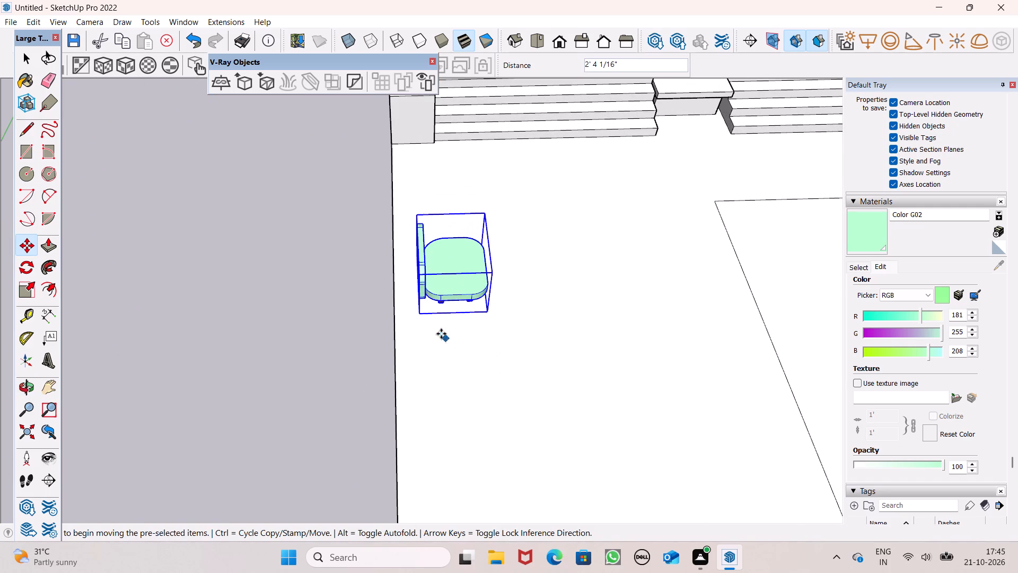
scroll(441, 333, "down", 3)
middle_click_drag(459, 358, 459, 327)
scroll(460, 328, "up", 4)
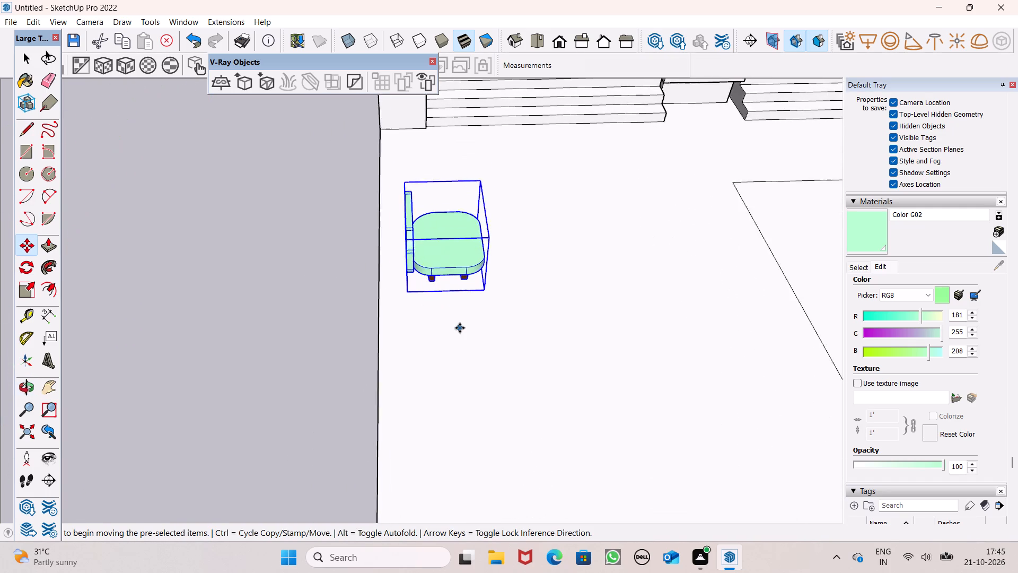
Copy the chair group just over 6' away from the entrance steps, along the platform's side edge.
scroll(460, 328, "up", 2)
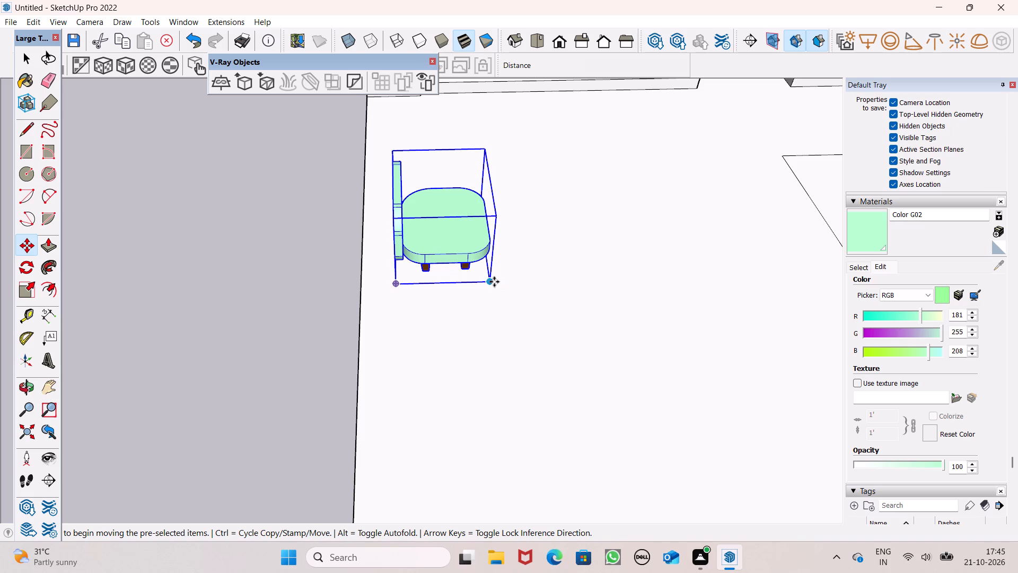
left_click_drag(494, 282, 501, 405)
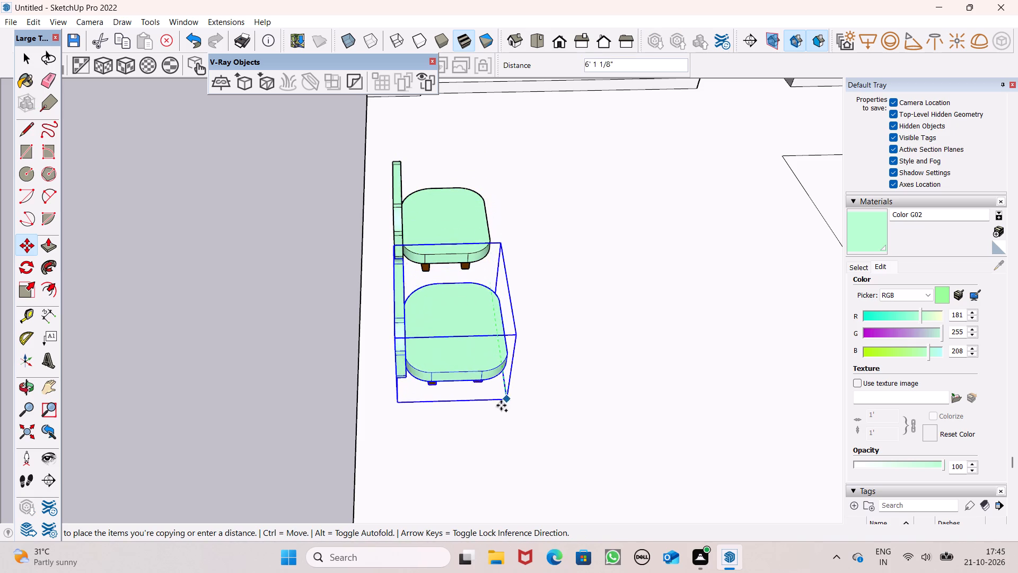
left_click_drag(501, 405, 508, 421)
scroll(482, 299, "down", 5)
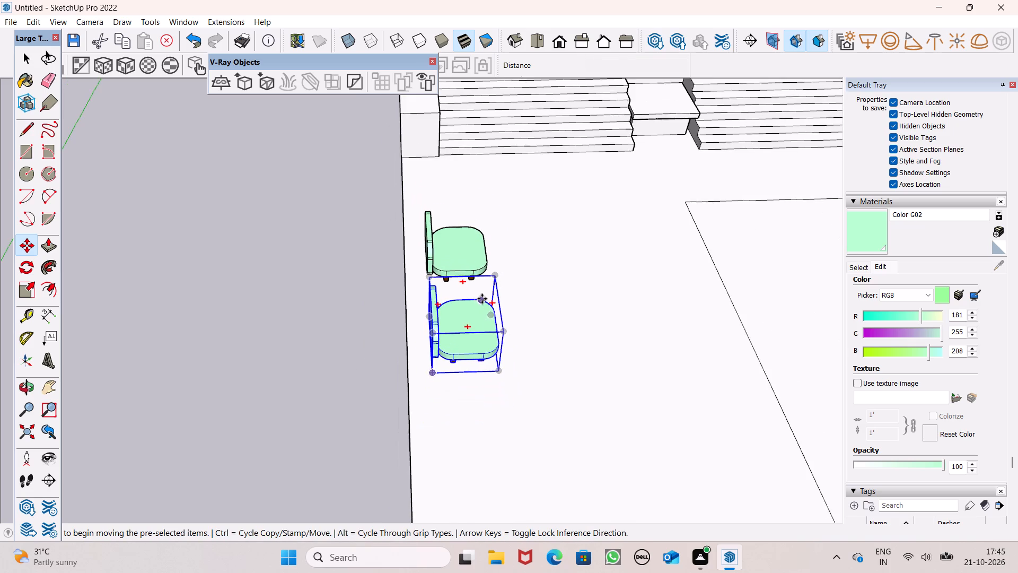
scroll(481, 303, "down", 1)
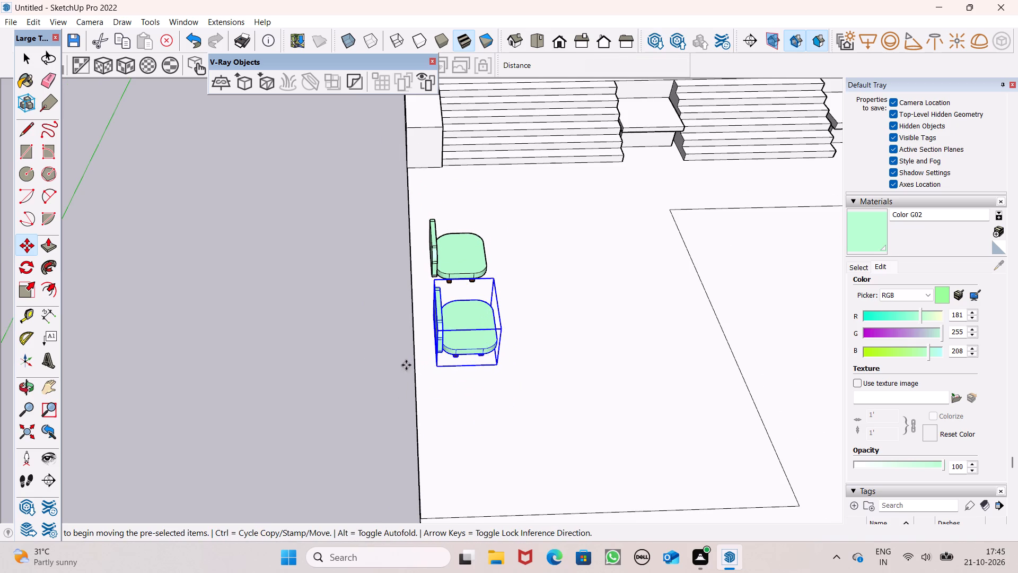
Select the copied chair and scale it lengthwise along the platform's side edge, away from the original chair, into a long bench.
key("space")
left_click(363, 341)
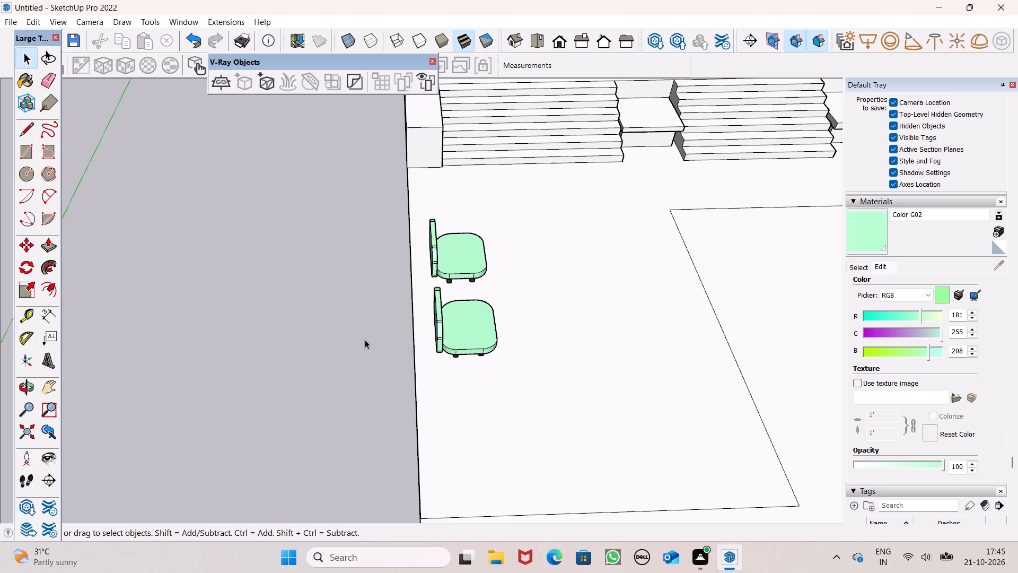
left_click(457, 329)
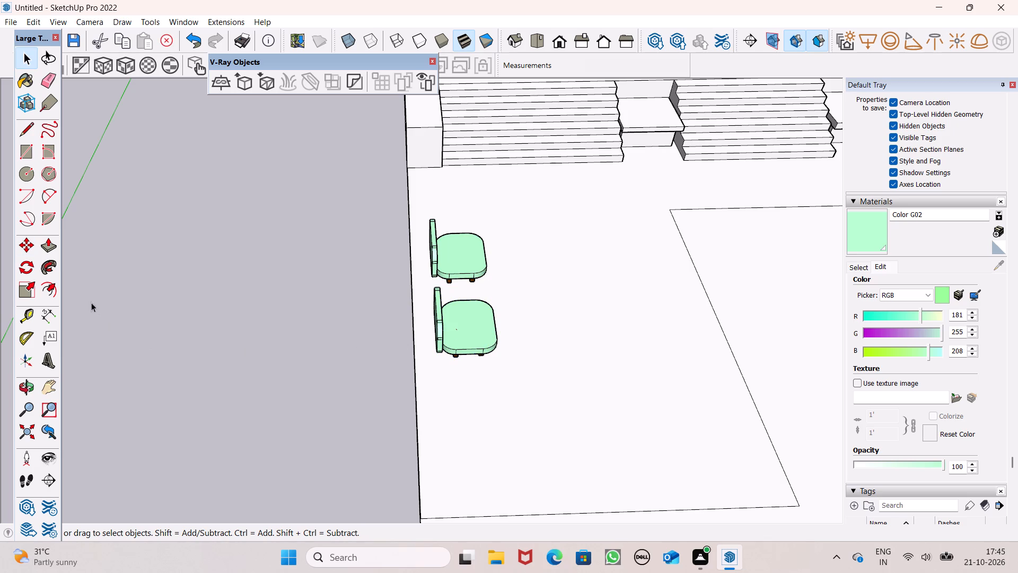
left_click(29, 294)
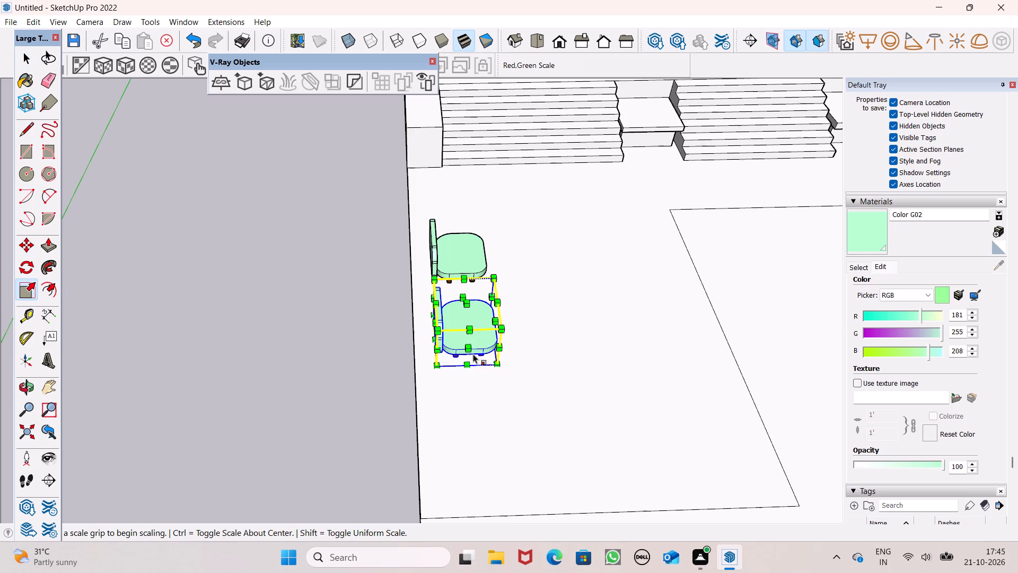
left_click_drag(472, 351, 477, 414)
Examine the stretched bench's proportions and legs beside the single chair from several angles, and clear the selection.
middle_click_drag(523, 417, 332, 345)
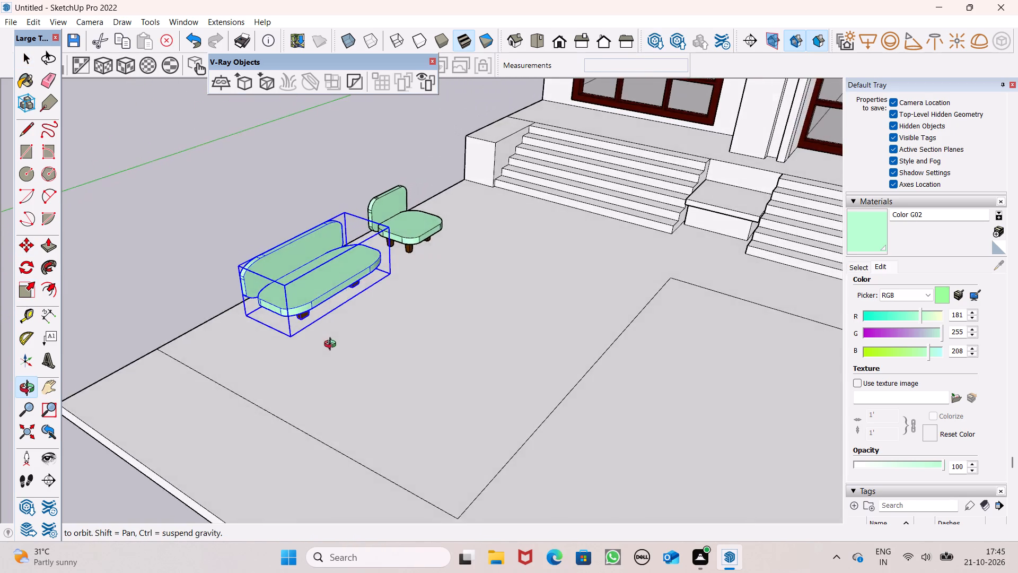
middle_click_drag(332, 345, 436, 345)
scroll(469, 278, "down", 3)
middle_click_drag(470, 281, 441, 277)
scroll(441, 277, "down", 2)
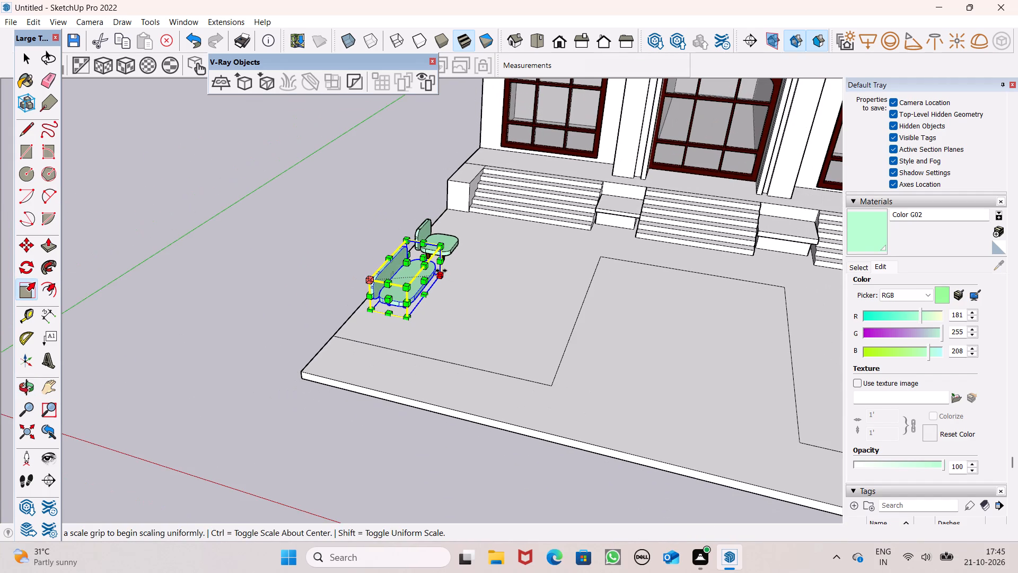
scroll(333, 301, "down", 1)
scroll(351, 304, "up", 8)
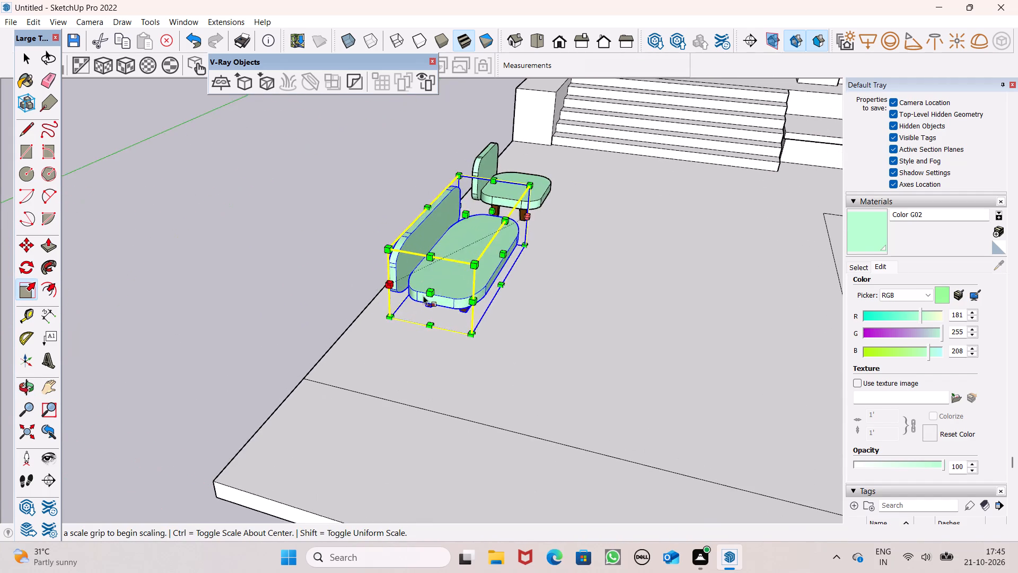
middle_click_drag(437, 297, 331, 280)
scroll(515, 199, "down", 5)
middle_click_drag(495, 273, 458, 363)
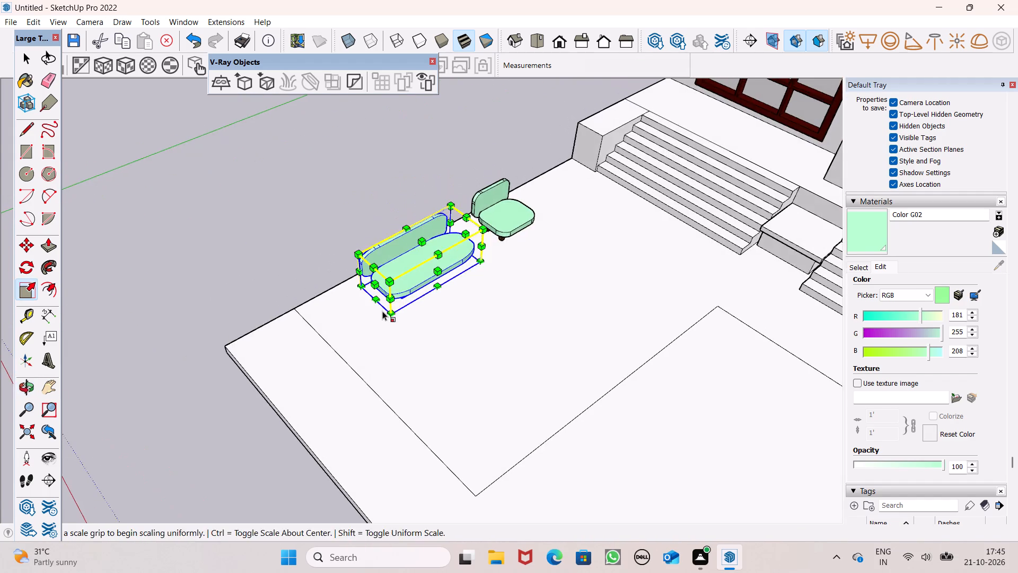
scroll(382, 311, "up", 7)
middle_click_drag(478, 309, 269, 242)
scroll(254, 244, "up", 1)
scroll(276, 249, "down", 4)
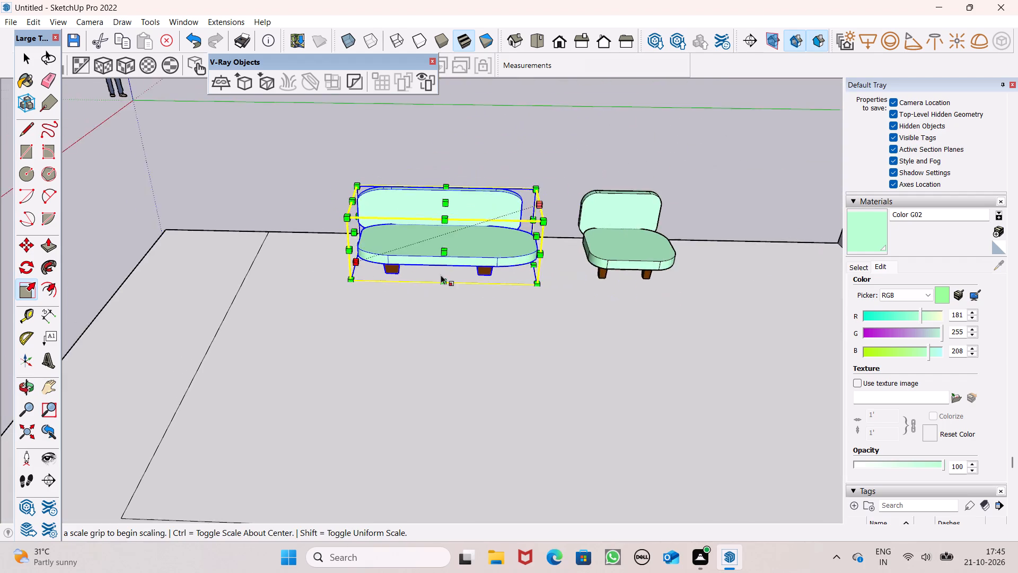
middle_click_drag(477, 288, 558, 263)
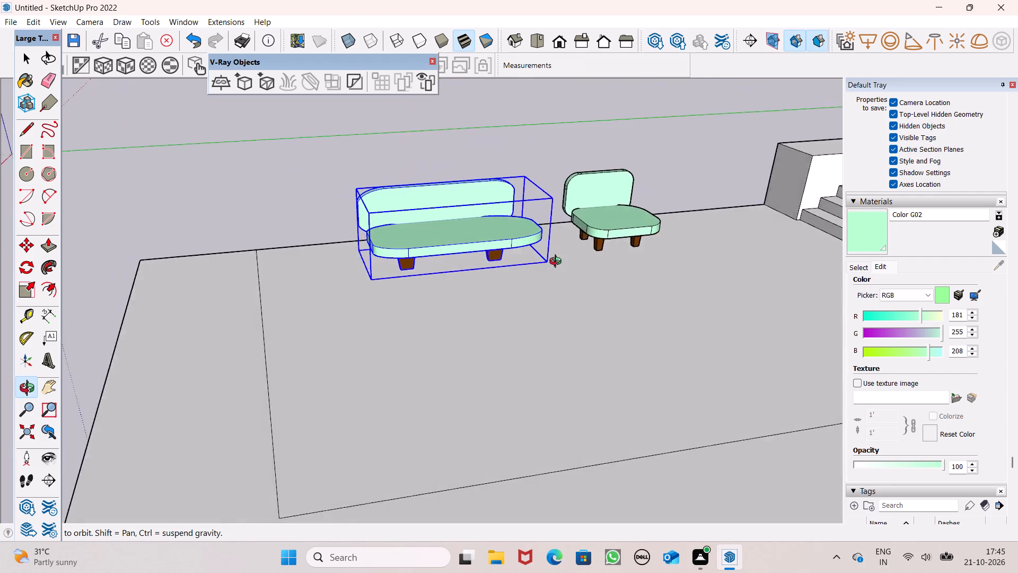
middle_click_drag(558, 263, 600, 252)
scroll(380, 260, "up", 2)
scroll(375, 255, "down", 3)
key("space")
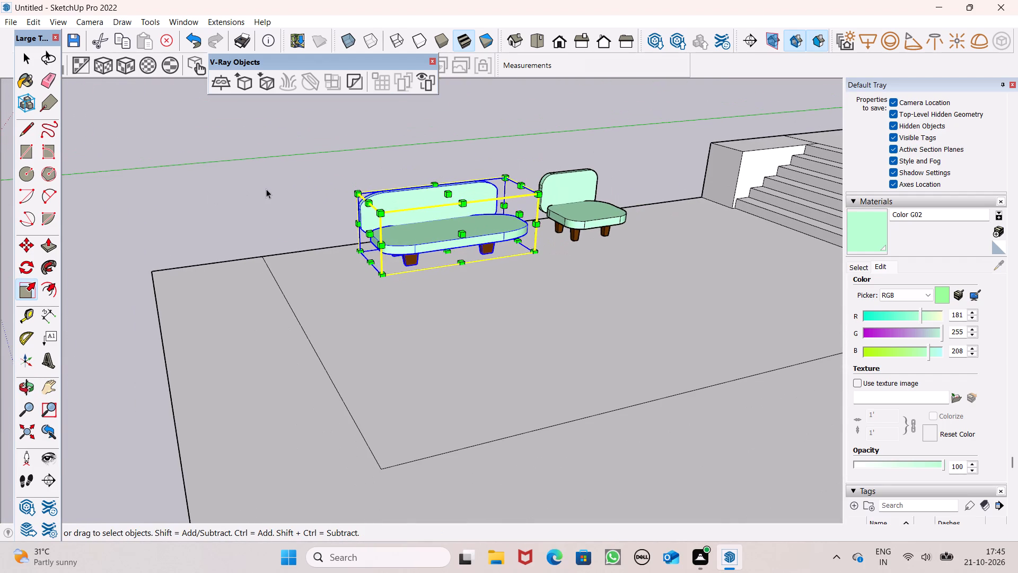
left_click(266, 189)
Examine how the bench and chair sit on the platform relative to the steps and the whole building front.
scroll(335, 193, "down", 3)
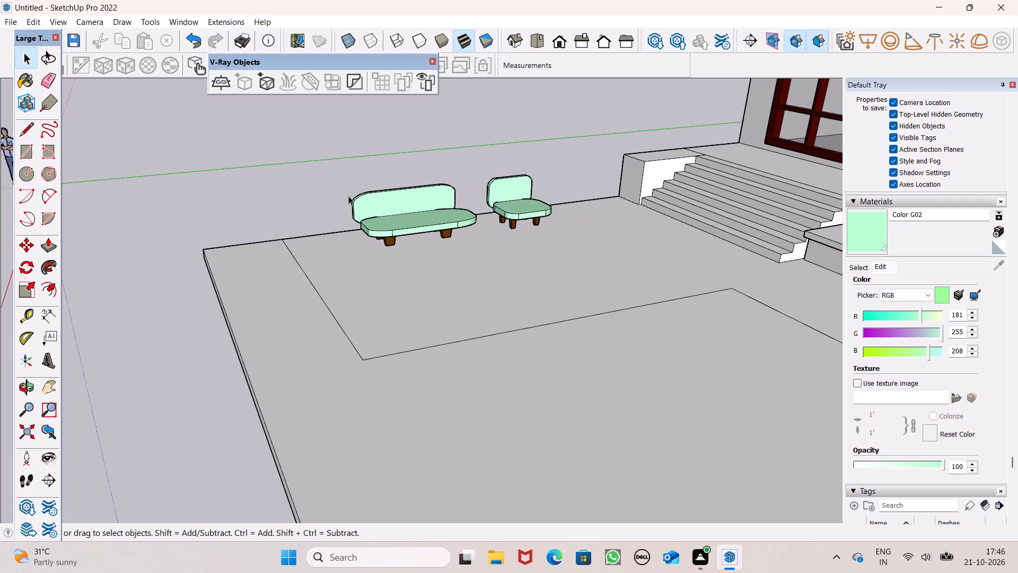
middle_click_drag(436, 250, 432, 340)
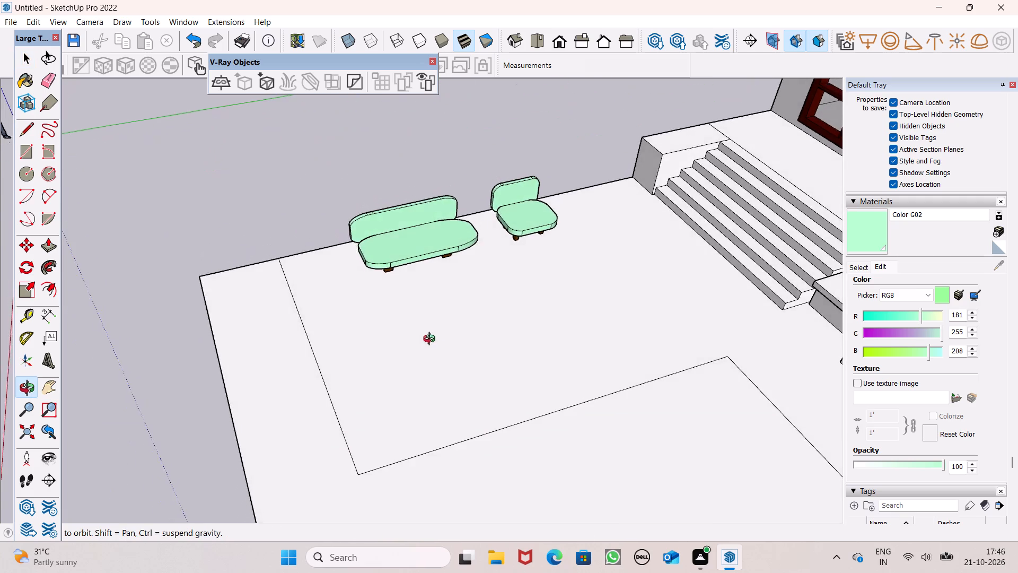
middle_click_drag(432, 340, 495, 274)
scroll(514, 233, "up", 1)
middle_click_drag(545, 184, 418, 103)
scroll(545, 184, "up", 1)
scroll(420, 184, "down", 1)
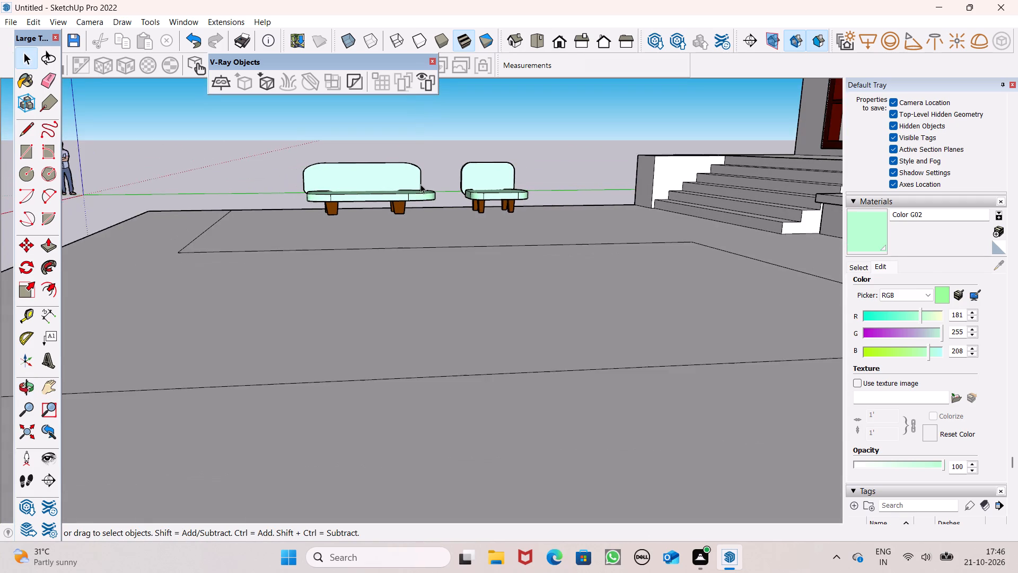
scroll(420, 184, "down", 9)
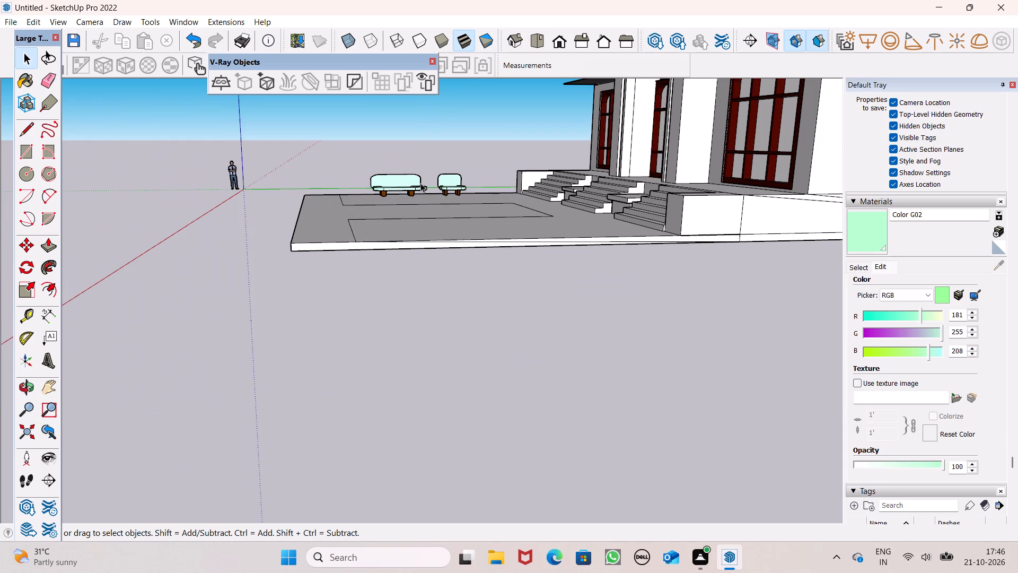
scroll(376, 209, "down", 4)
middle_click_drag(401, 247, 638, 364)
scroll(410, 306, "up", 1)
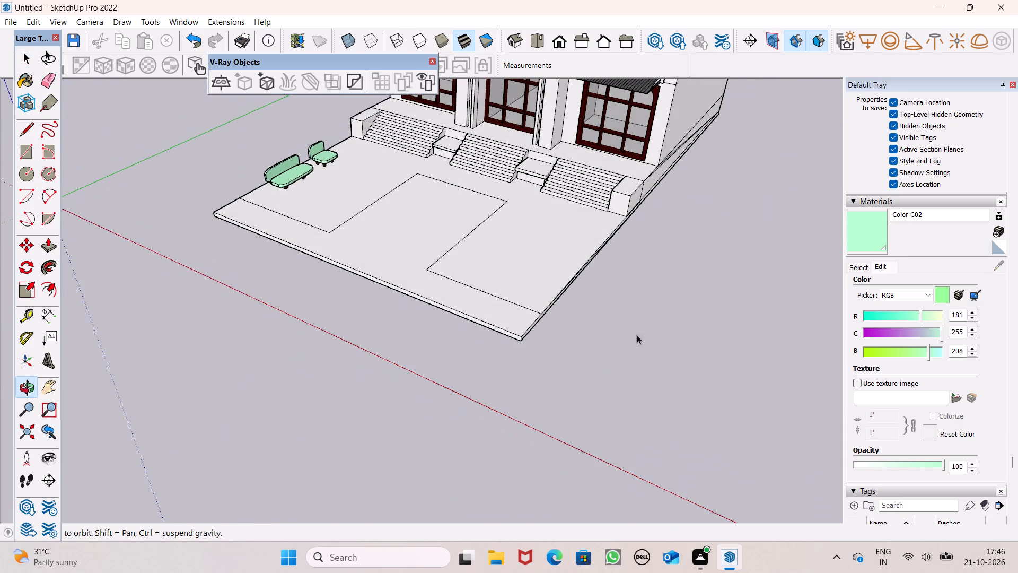
scroll(257, 159, "up", 6)
scroll(311, 177, "up", 5)
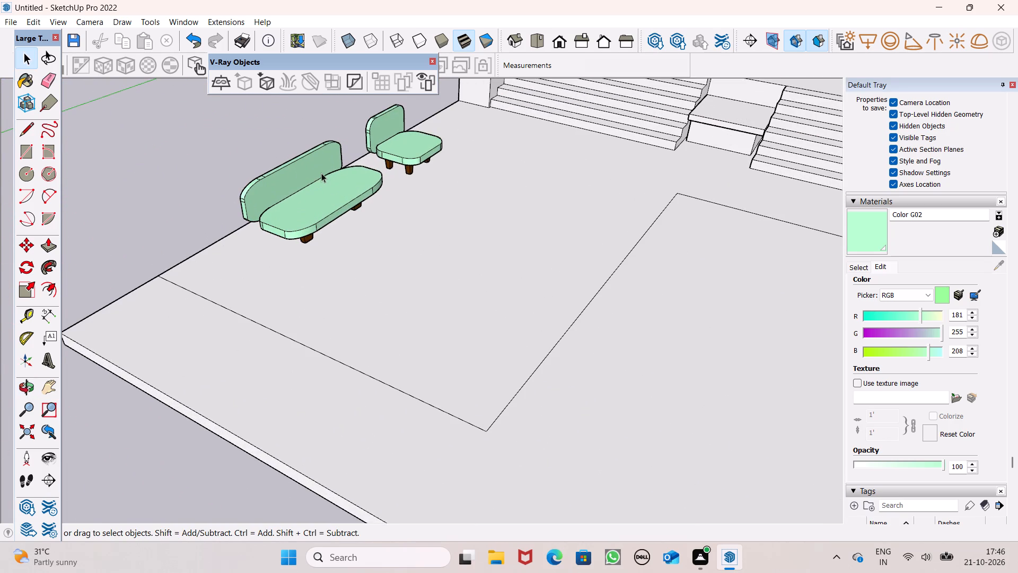
scroll(354, 231, "down", 3)
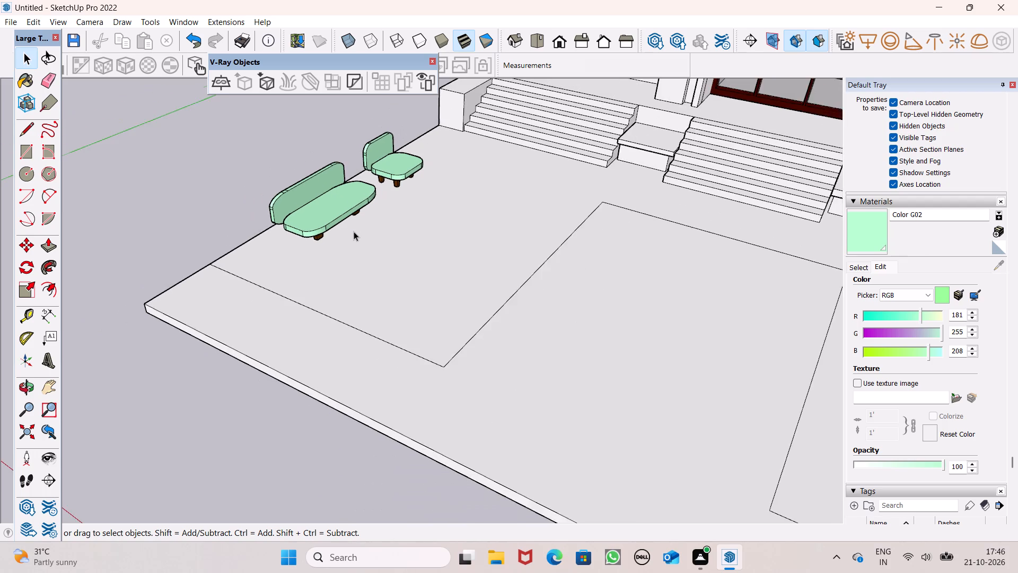
scroll(354, 229, "down", 3)
middle_click_drag(390, 283, 508, 268)
scroll(301, 227, "down", 3)
middle_click_drag(370, 285, 381, 299)
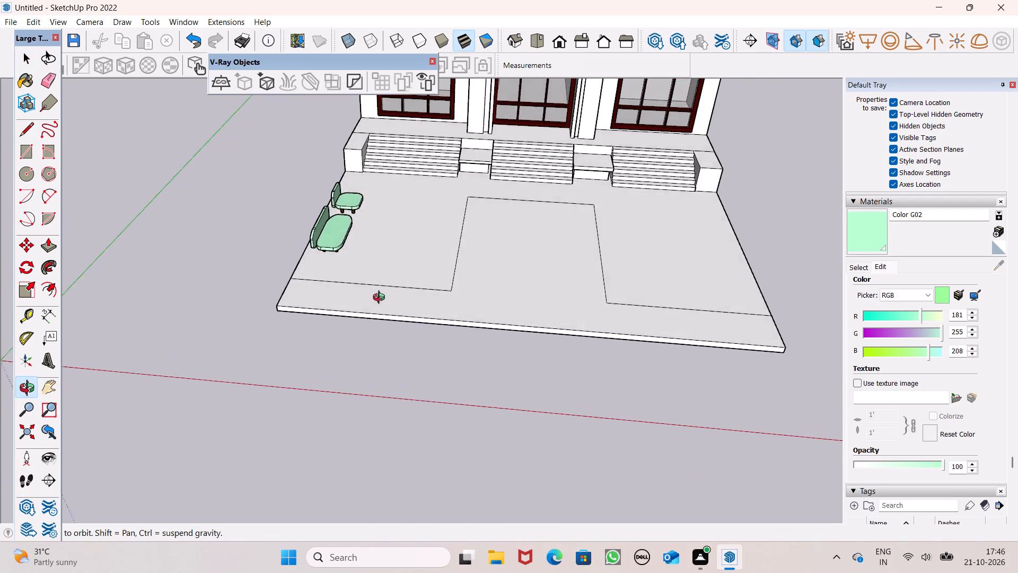
middle_click_drag(381, 299, 441, 288)
middle_click_drag(679, 284, 627, 314)
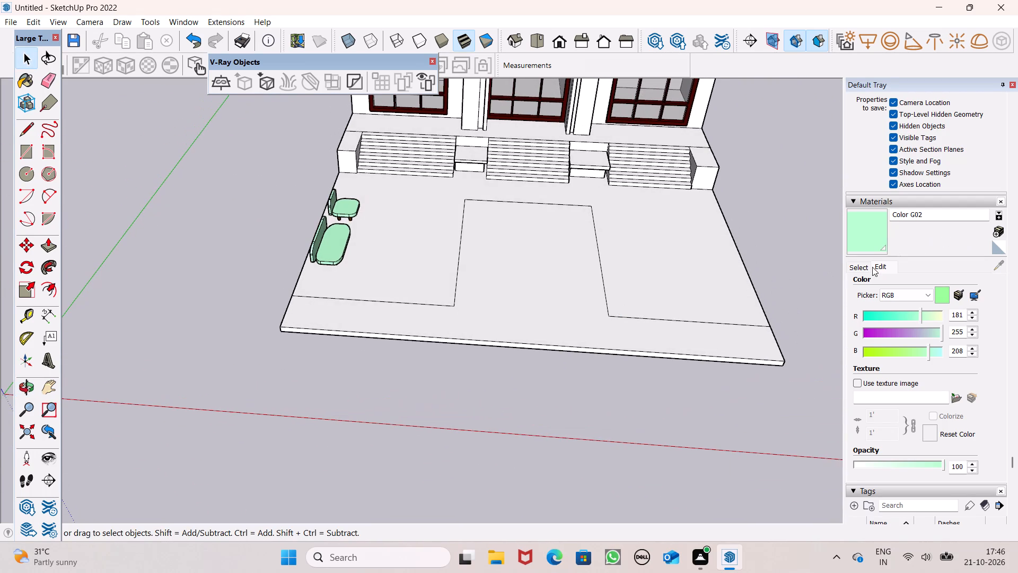
Browse the Landscaping, Fencing and Vegetation material collection for a finish for the platform.
left_click(870, 267)
left_click(953, 284)
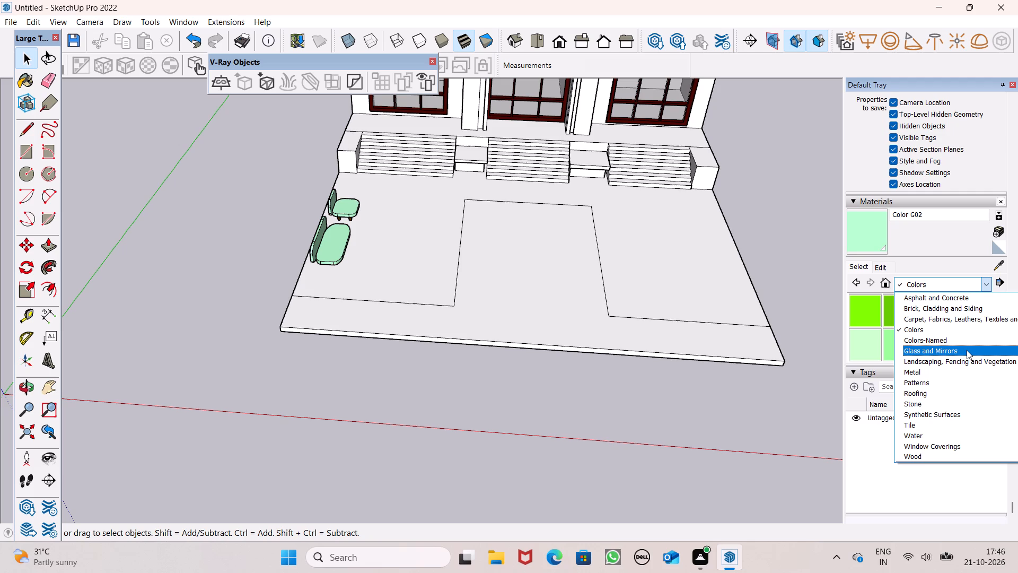
left_click(967, 363)
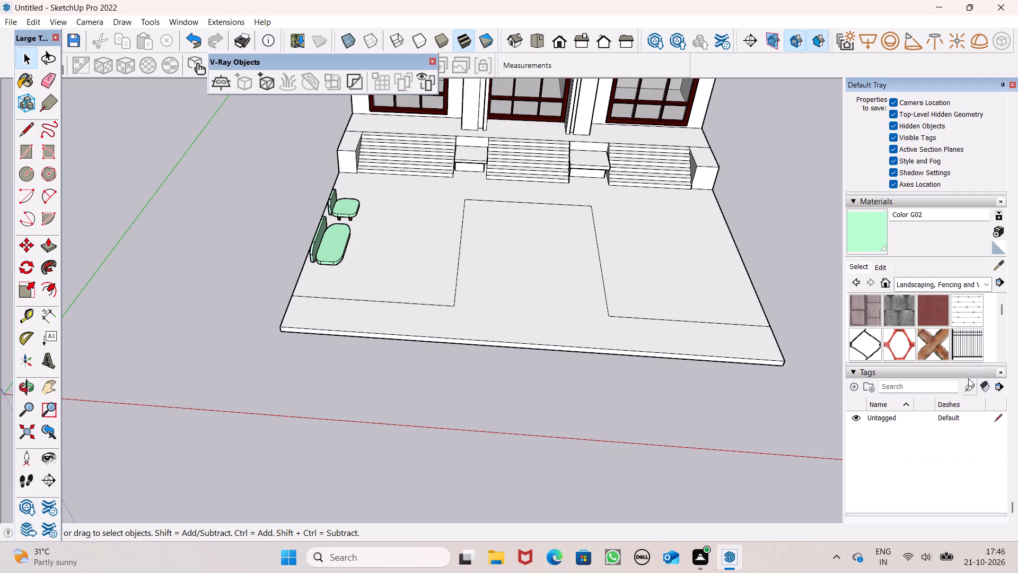
scroll(958, 345, "down", 5)
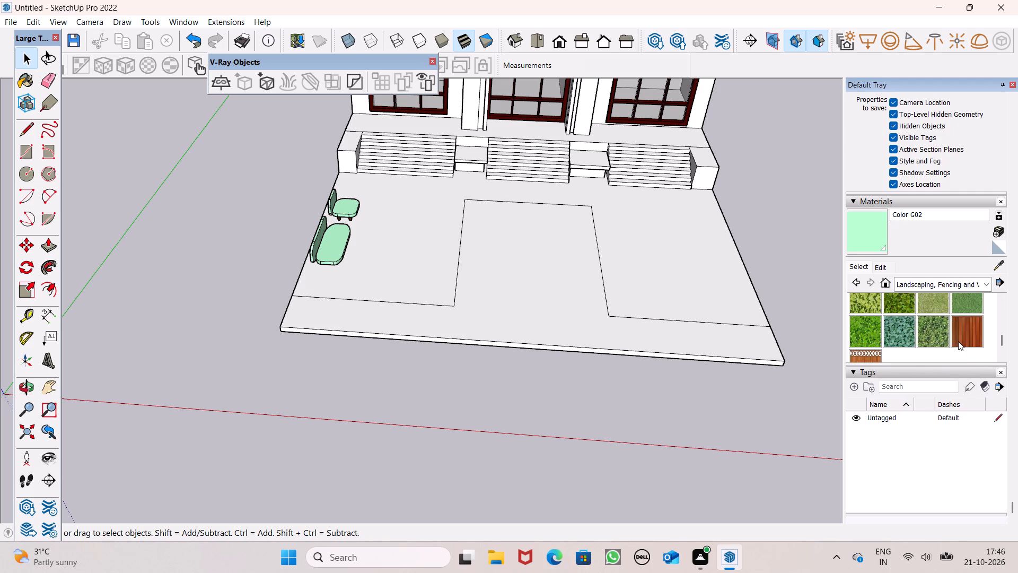
scroll(958, 341, "down", 1)
scroll(958, 335, "up", 7)
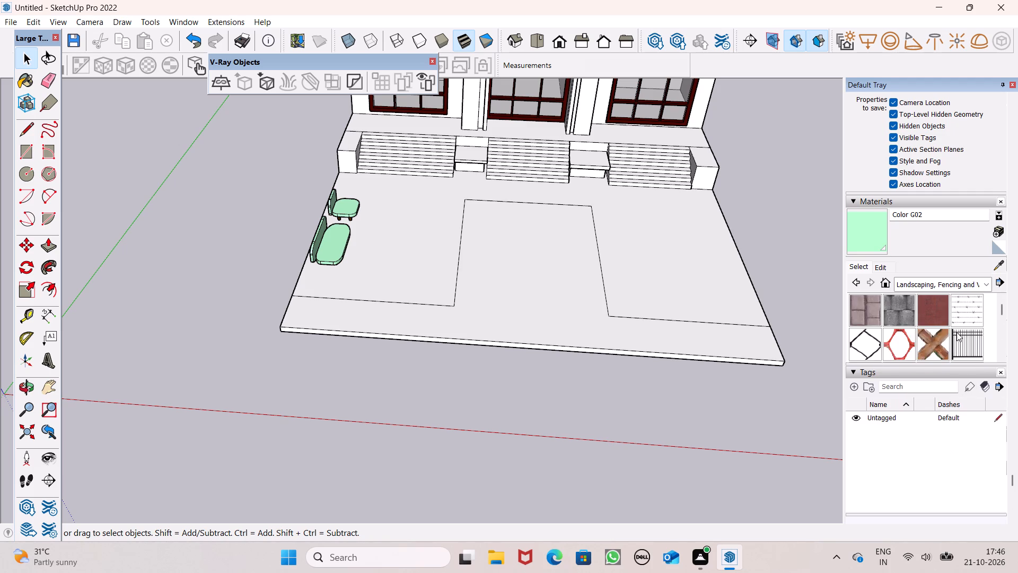
scroll(936, 363, "up", 2)
scroll(922, 337, "down", 2)
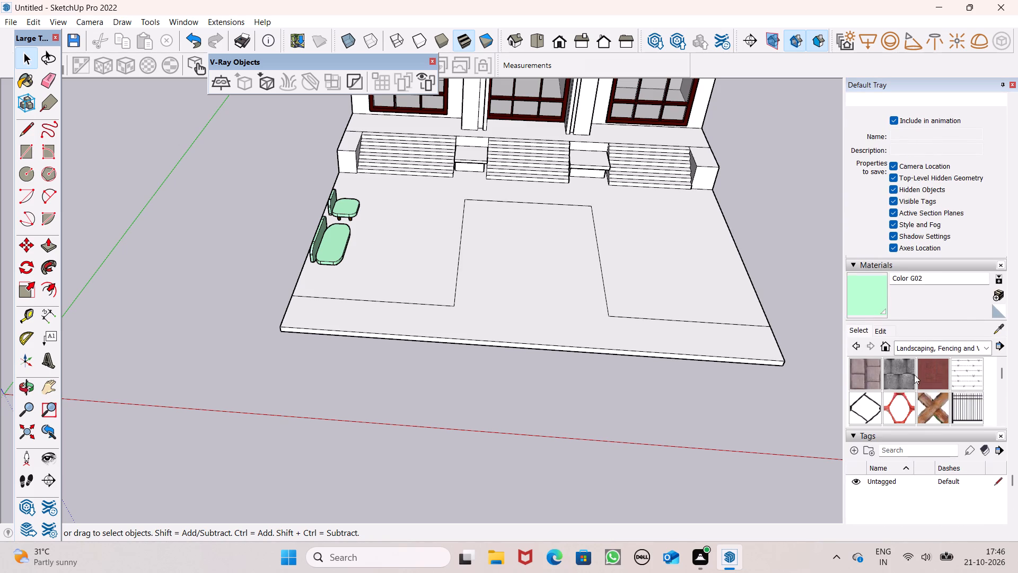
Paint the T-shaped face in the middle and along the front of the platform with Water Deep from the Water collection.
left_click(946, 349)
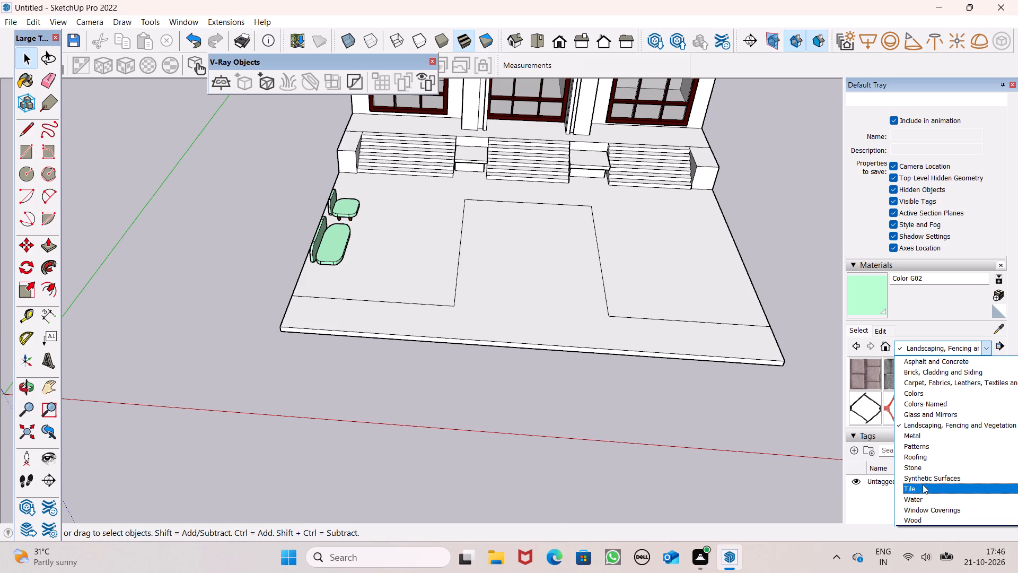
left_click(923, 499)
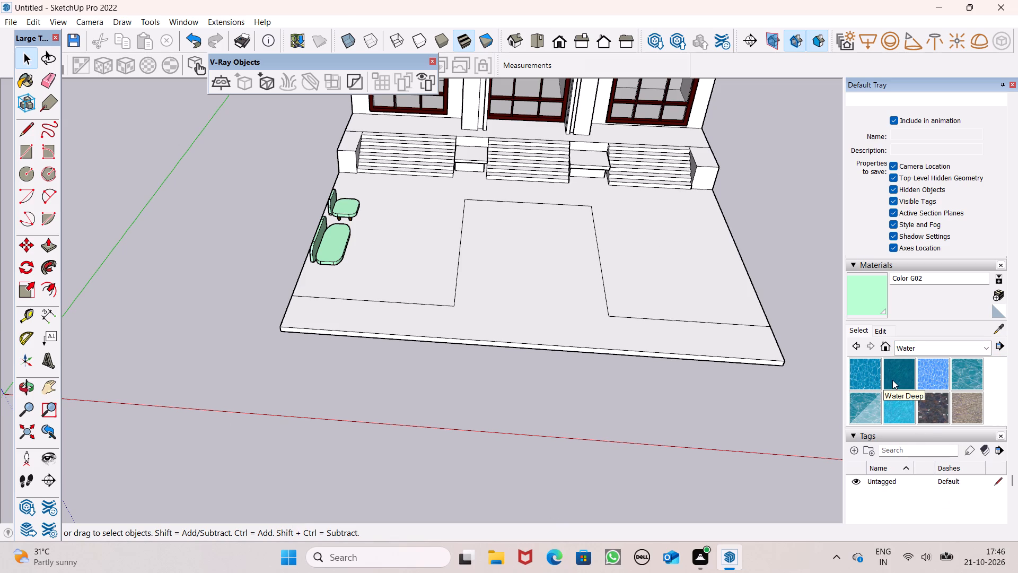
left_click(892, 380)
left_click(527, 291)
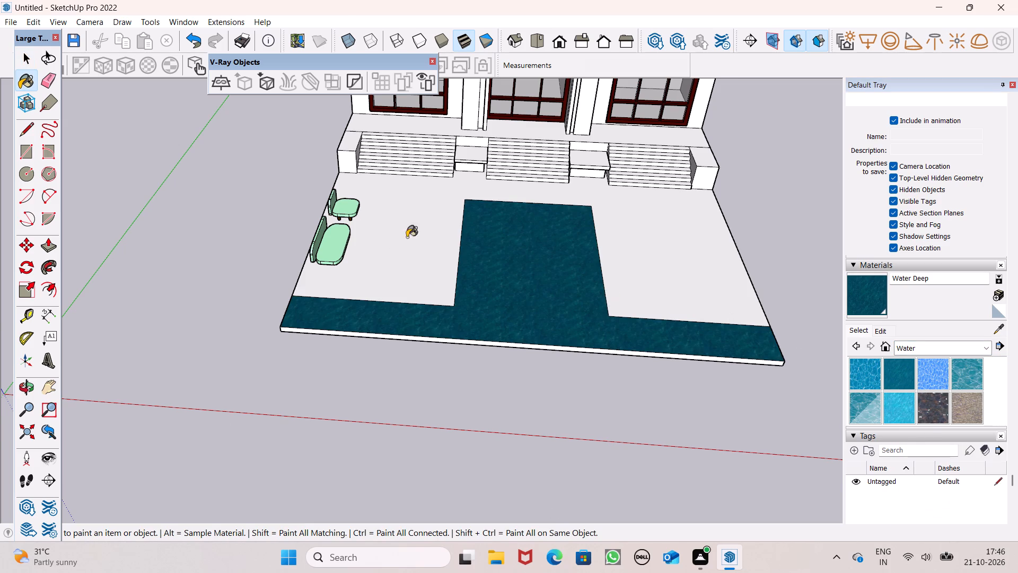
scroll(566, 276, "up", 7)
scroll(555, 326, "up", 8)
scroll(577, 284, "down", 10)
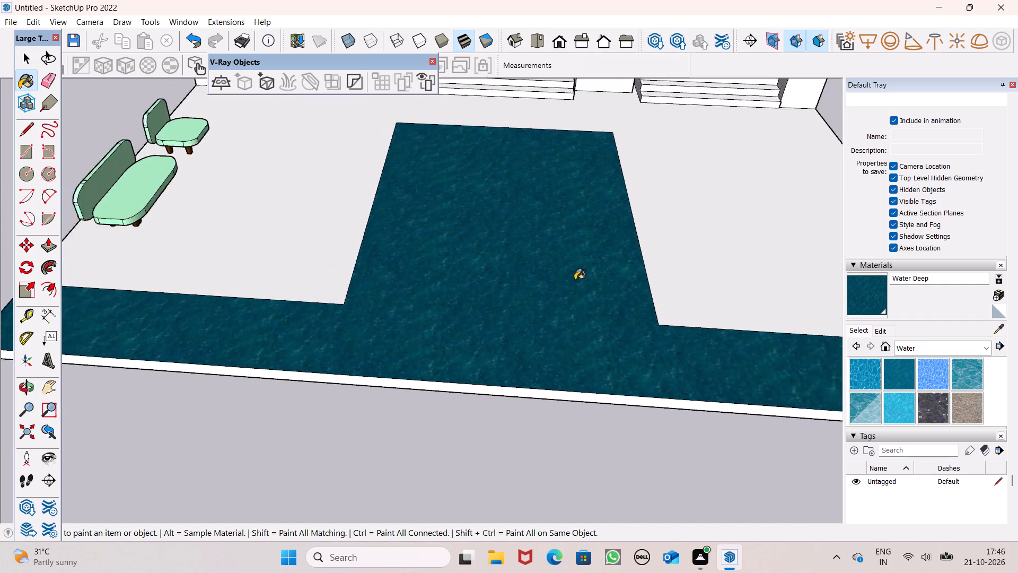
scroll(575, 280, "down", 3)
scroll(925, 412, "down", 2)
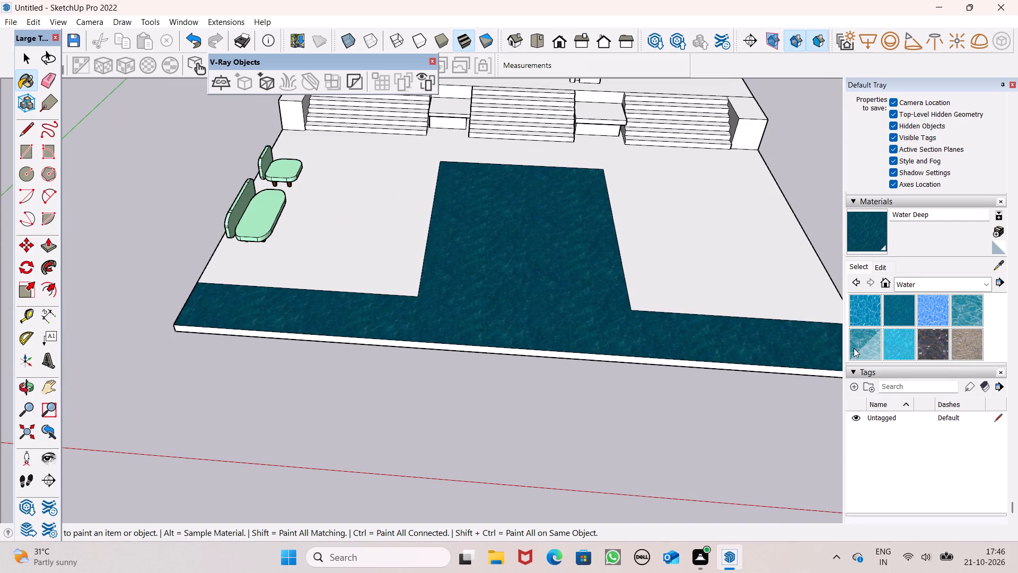
Repaint the platform's T-shaped face with the Water Pool Light material.
left_click(855, 344)
left_click(546, 288)
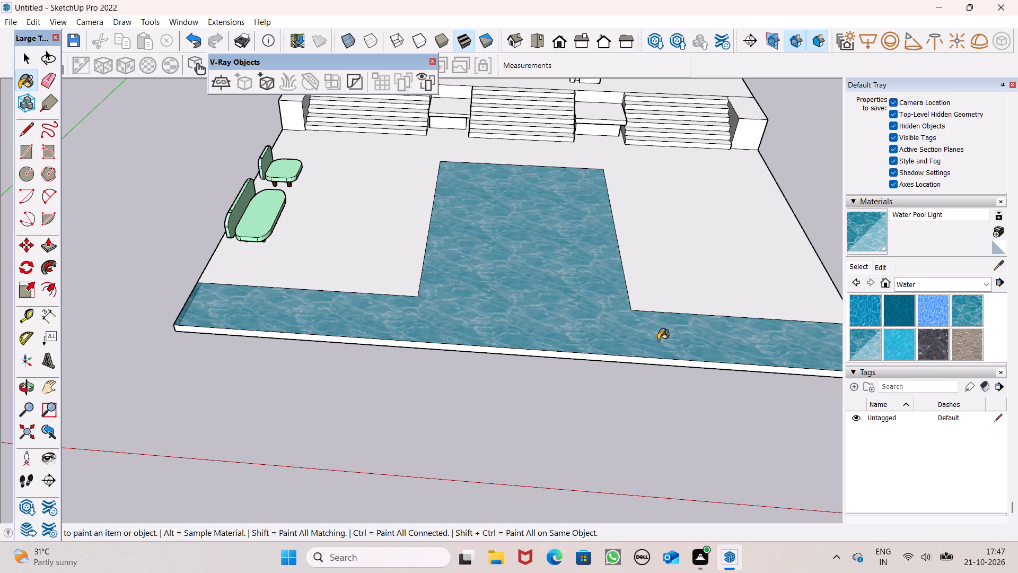
scroll(964, 346, "down", 2)
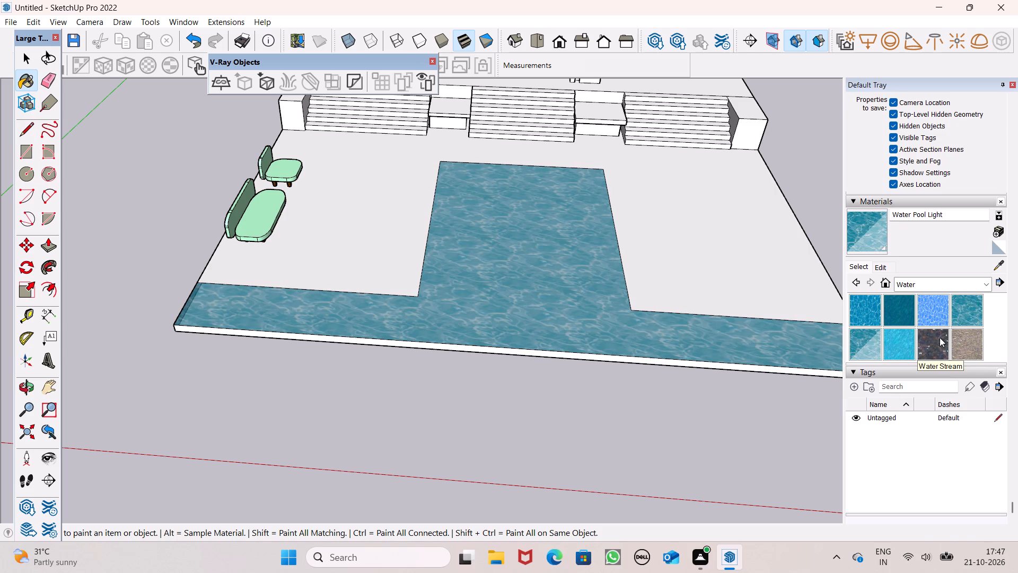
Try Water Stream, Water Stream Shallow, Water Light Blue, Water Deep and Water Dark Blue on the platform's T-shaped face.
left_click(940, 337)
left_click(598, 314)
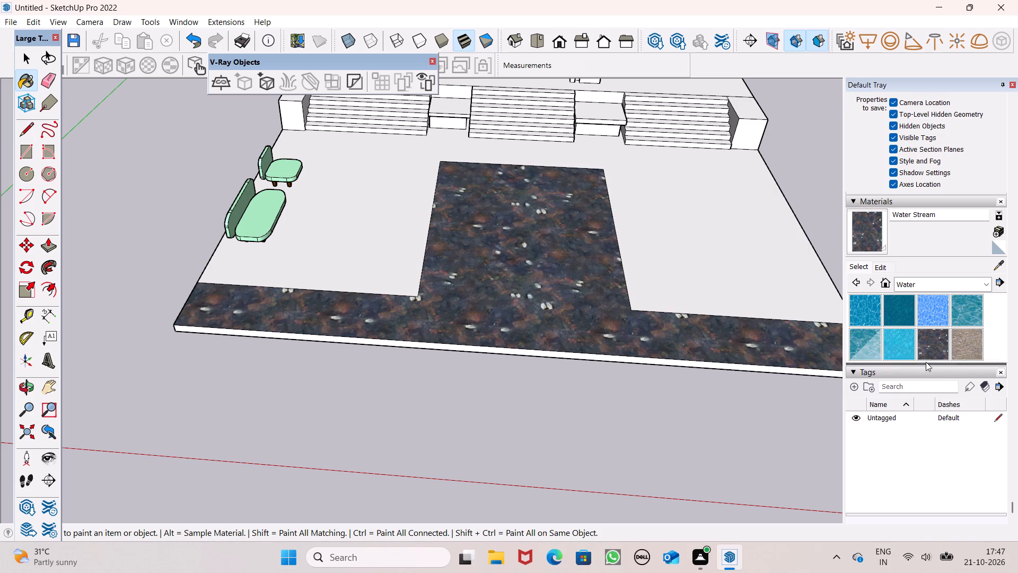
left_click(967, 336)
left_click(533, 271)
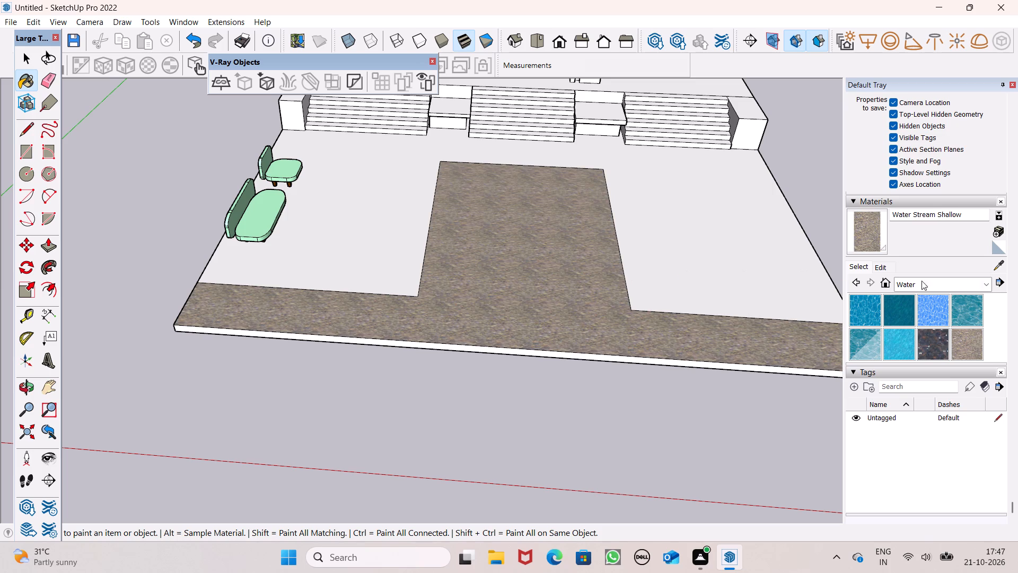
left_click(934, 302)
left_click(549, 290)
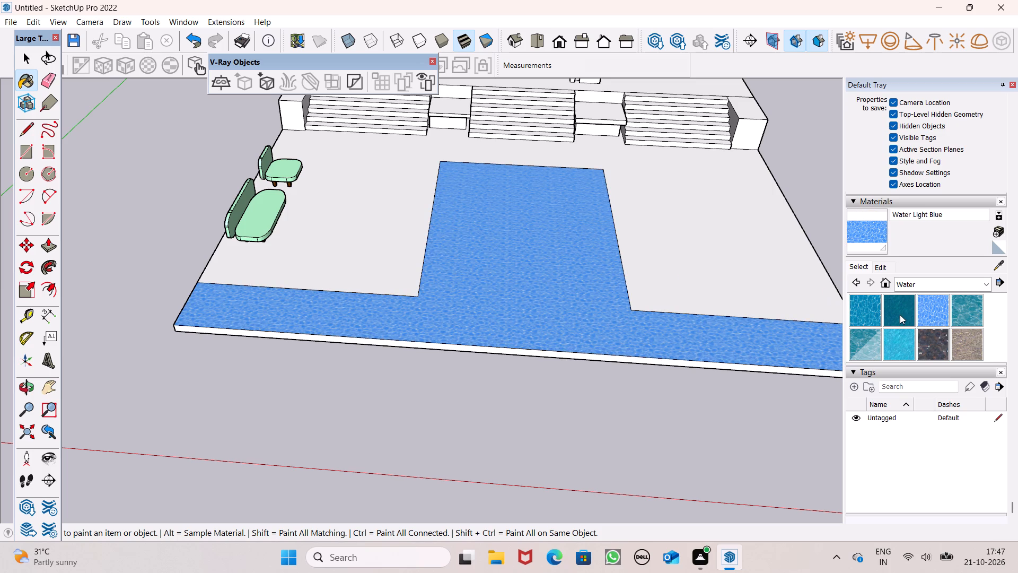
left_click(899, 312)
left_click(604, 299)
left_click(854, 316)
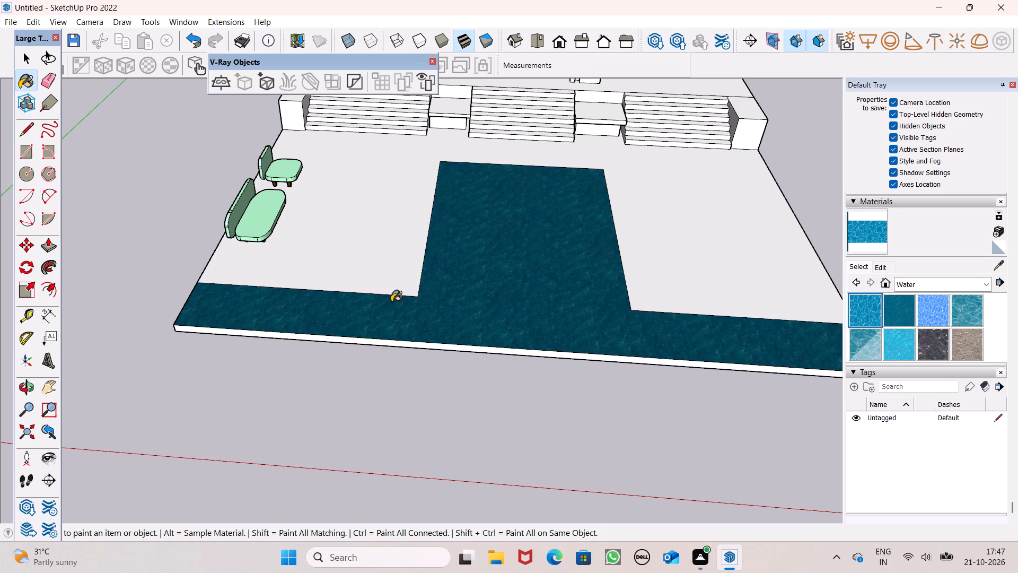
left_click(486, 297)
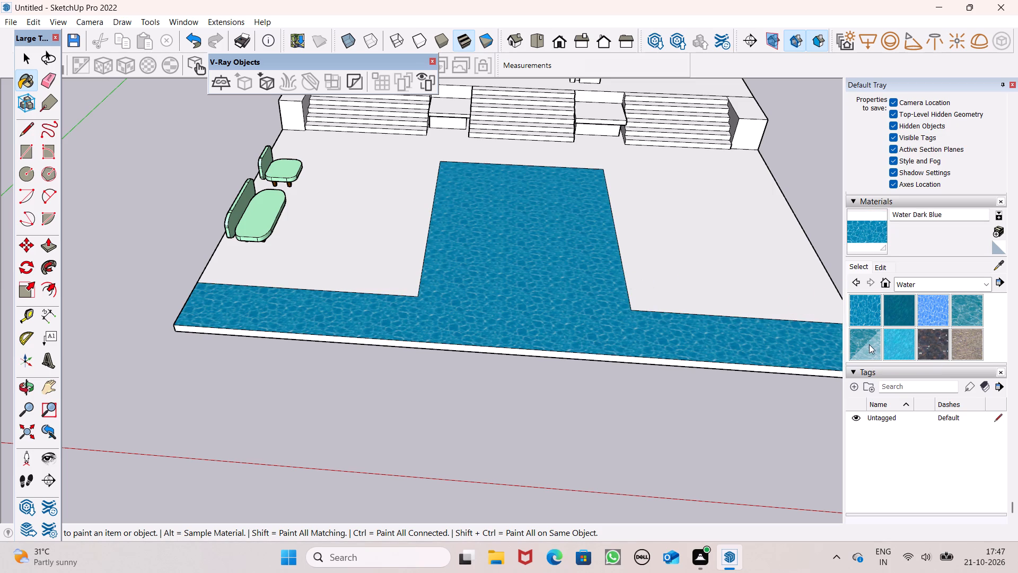
Paint the platform's T-shaped face with the Water Pool Light material.
left_click_drag(869, 344, 784, 306)
left_click(487, 309)
left_click(861, 353)
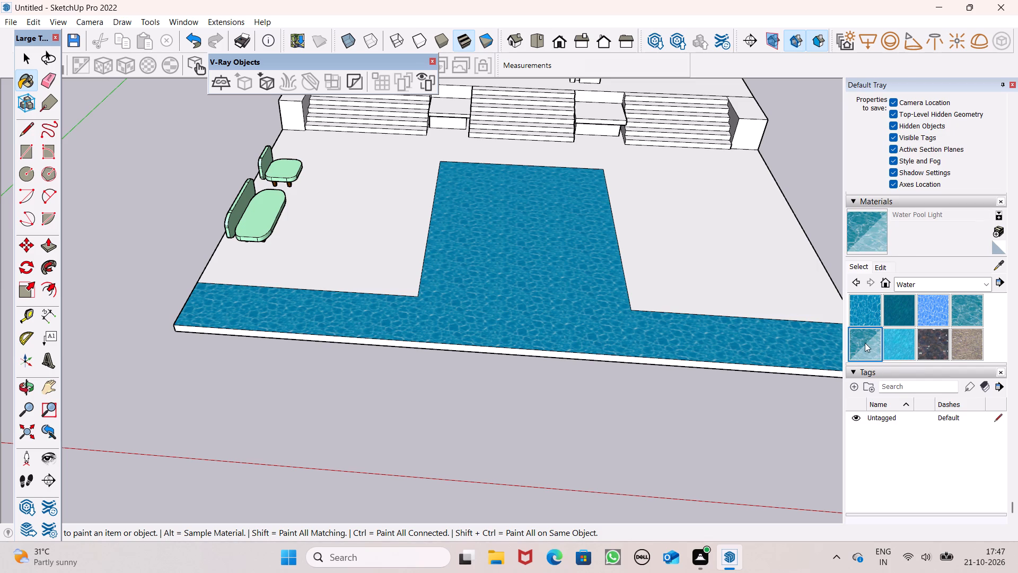
left_click(574, 316)
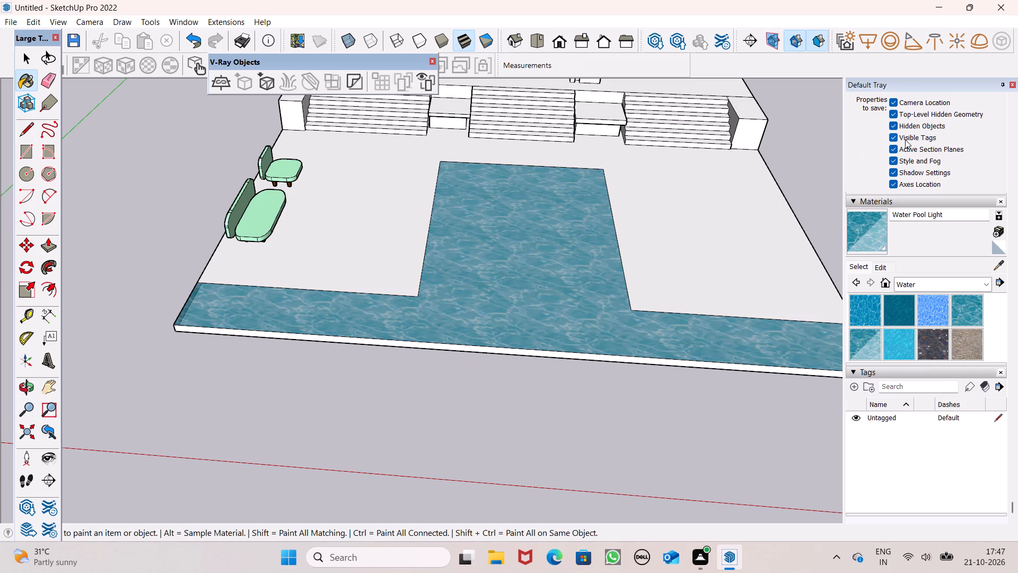
Set the texture size of the Water Pool Light material to 15' by 15'.
scroll(906, 140, "down", 3)
left_click(881, 267)
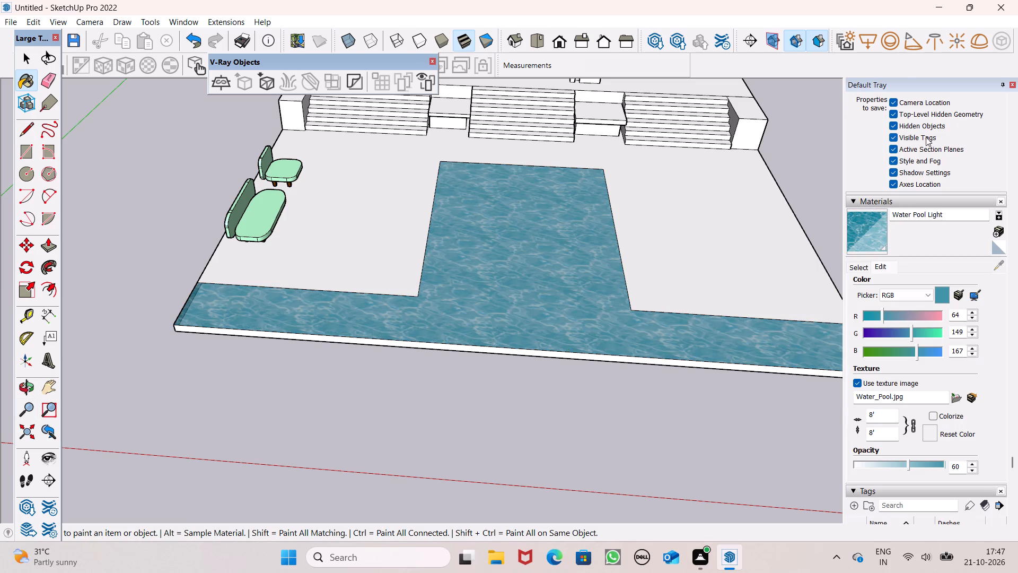
left_click(879, 415)
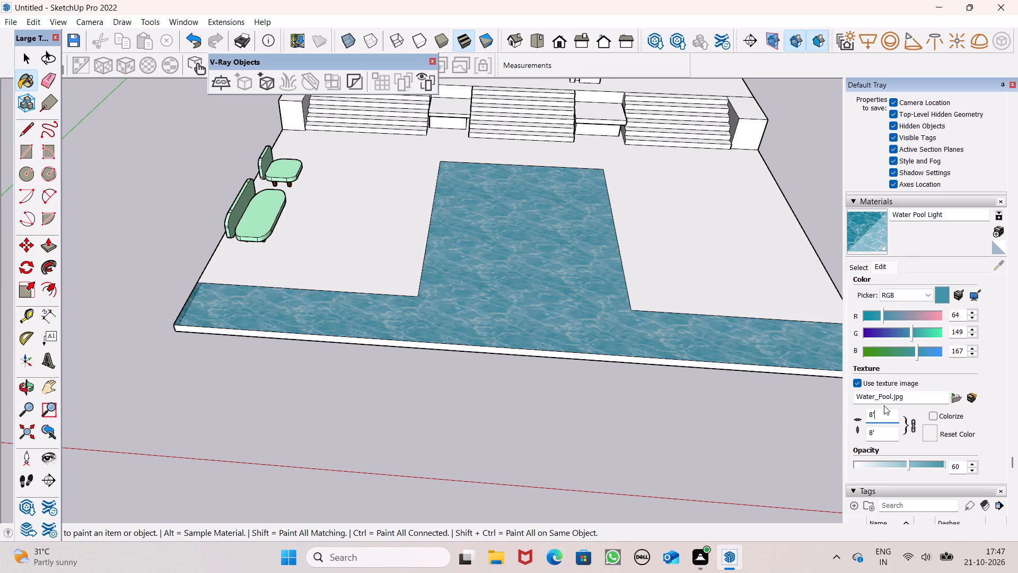
key("BackSpace")
key("BackSpace")
key("BackSpace")
key("BackSpace")
key("BackSpace")
key("BackSpace")
key("BackSpace")
key("BackSpace")
key("BackSpace")
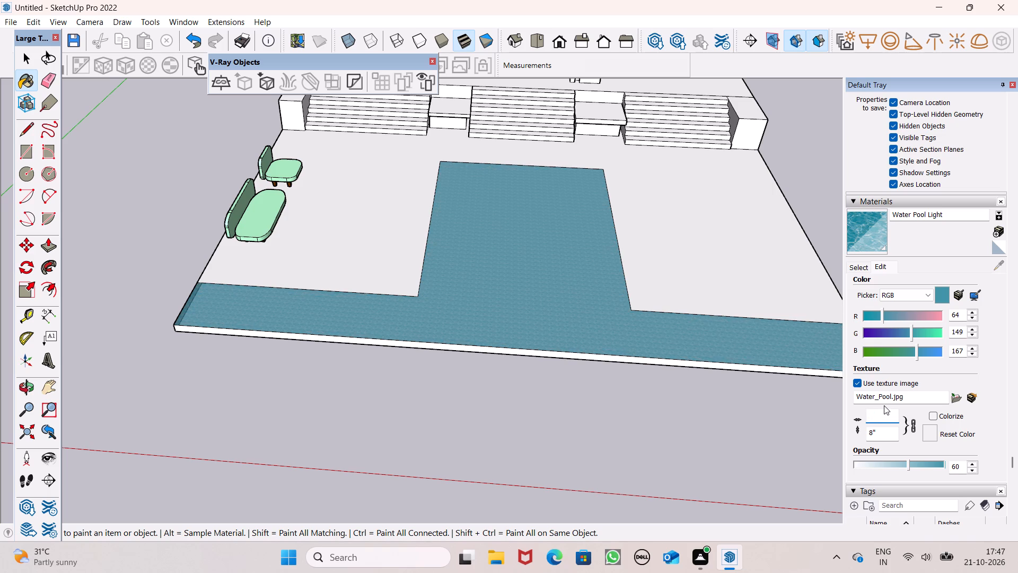
key("1")
type("5'")
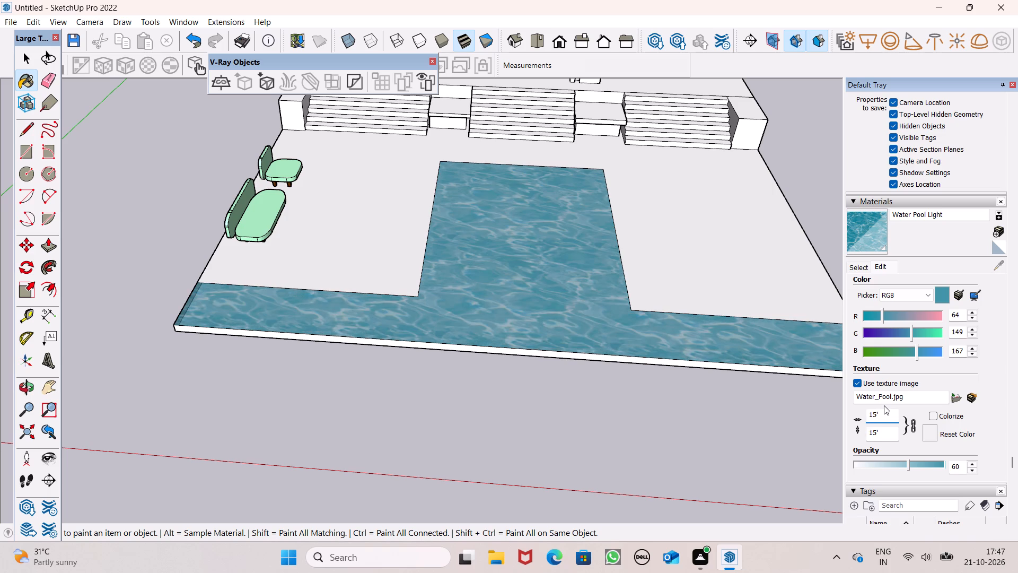
key("space")
Push the T-shaped water face down about 8 7/16" to sink the pool into the platform.
scroll(798, 446, "down", 1)
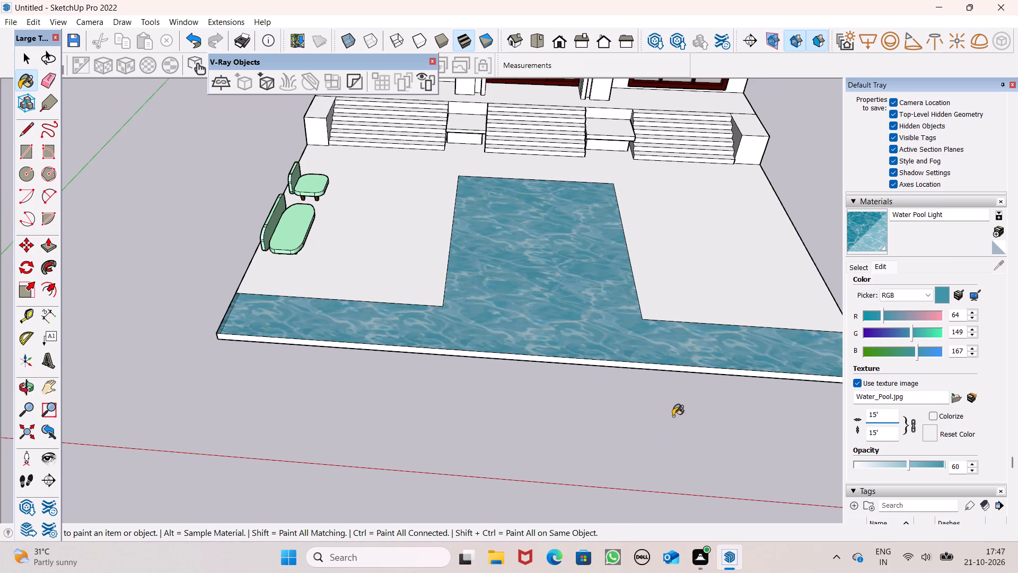
scroll(673, 416, "down", 3)
middle_click_drag(652, 435, 638, 390)
scroll(531, 302, "up", 3)
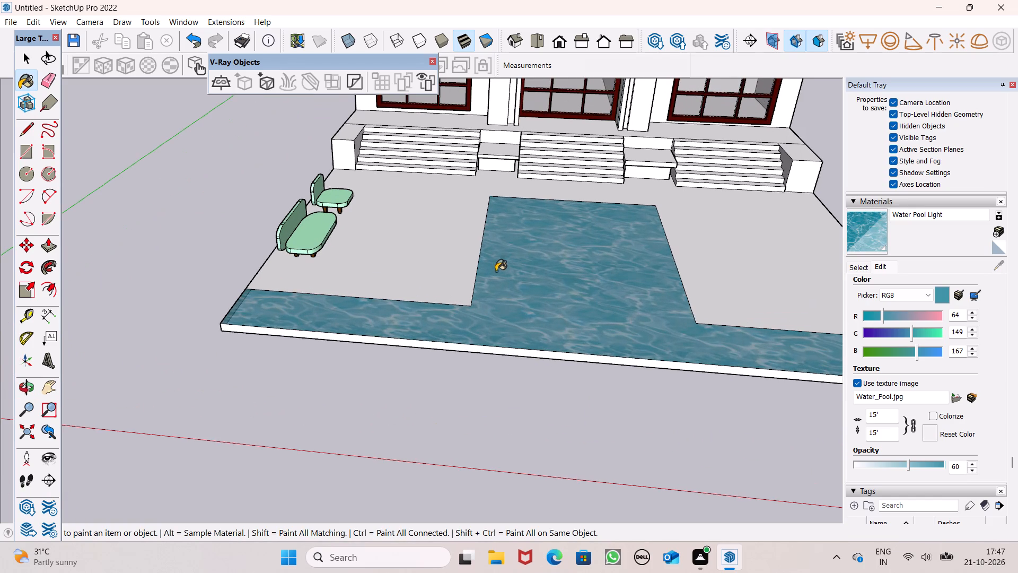
left_click(56, 243)
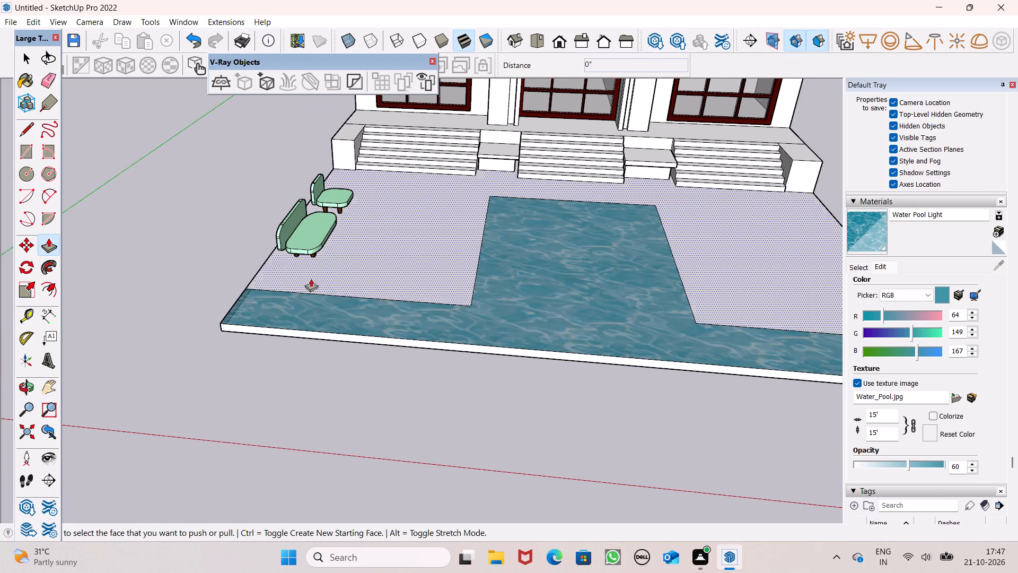
left_click_drag(577, 314, 577, 320)
scroll(580, 308, "up", 1)
middle_click_drag(580, 309, 561, 228)
scroll(563, 239, "down", 2)
middle_click_drag(562, 255, 559, 174)
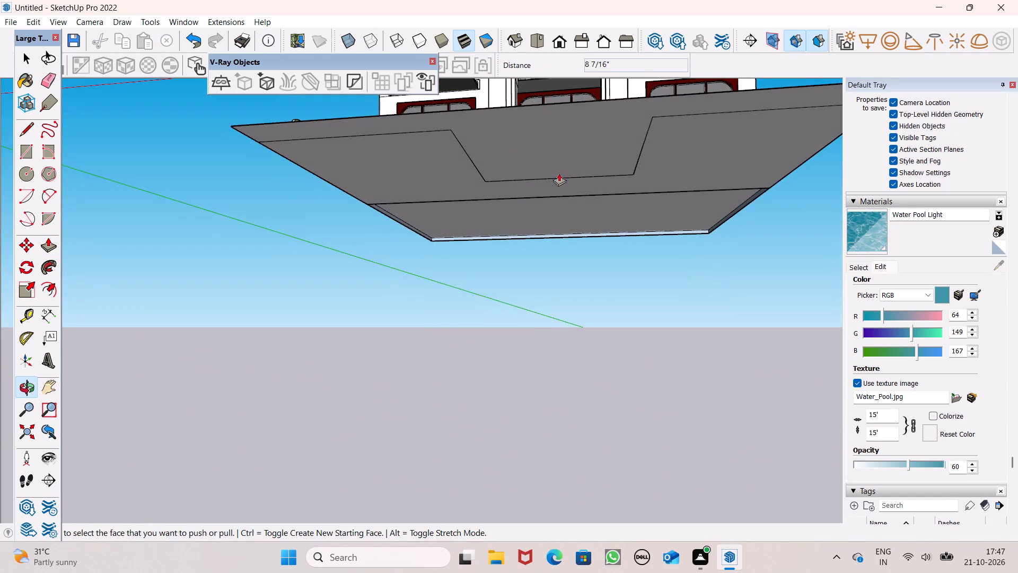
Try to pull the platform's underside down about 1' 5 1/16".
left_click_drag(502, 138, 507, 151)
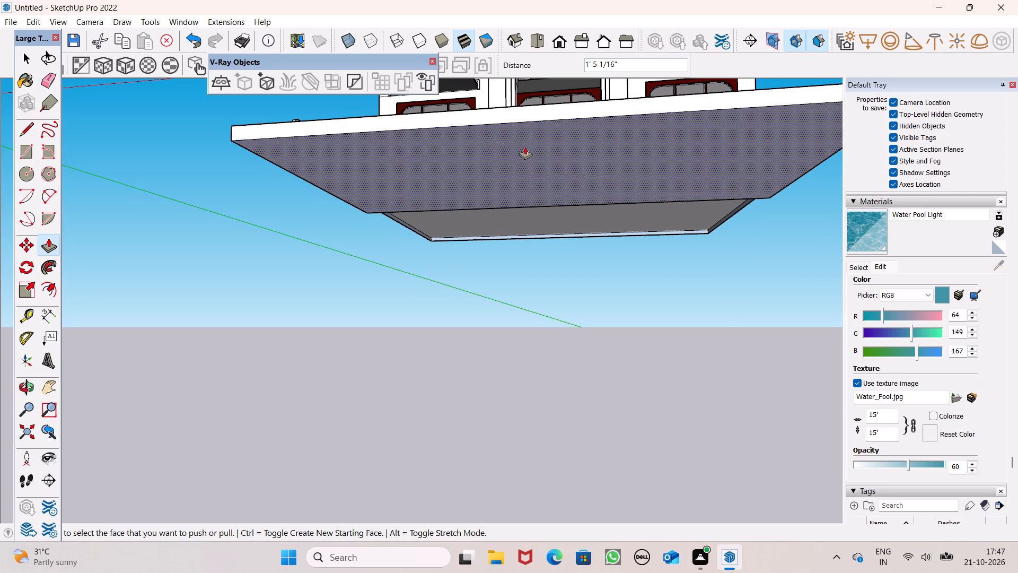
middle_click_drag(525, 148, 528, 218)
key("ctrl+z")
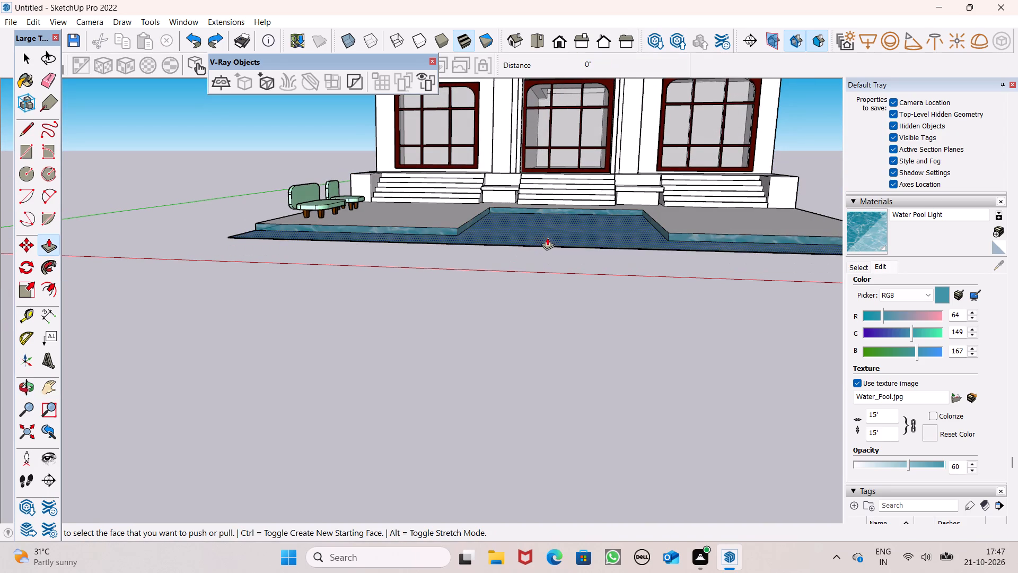
Pull the platform's underside down about 4 15/16" to thicken the base beneath the pool.
middle_click_drag(547, 248, 543, 194)
left_click(540, 189)
scroll(528, 164, "down", 3)
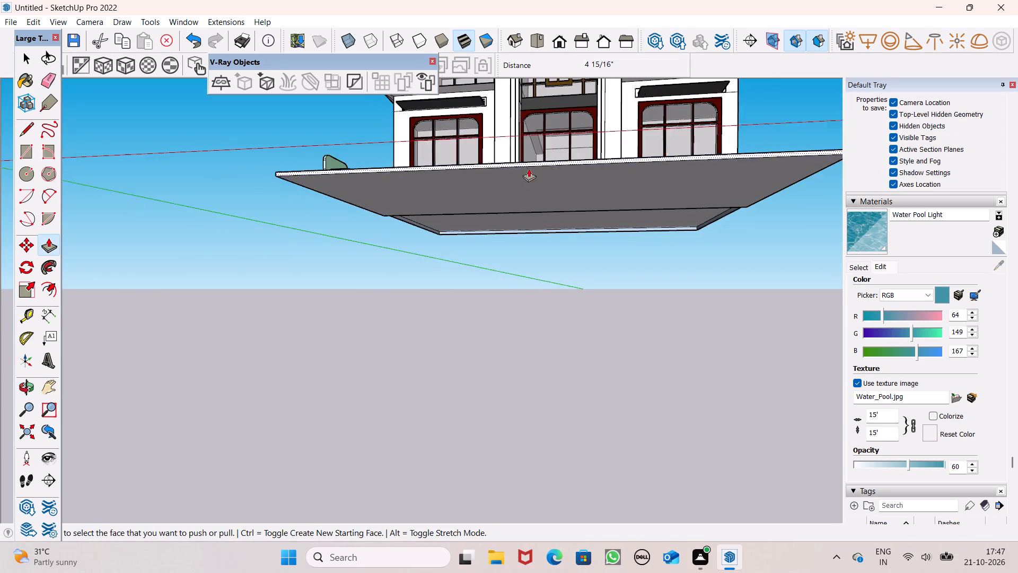
middle_click_drag(539, 182, 558, 274)
key("space")
Move the mint-green bench across the pool to the open ground beyond the opposite side of the platform.
scroll(536, 248, "down", 3)
middle_click_drag(541, 275, 556, 335)
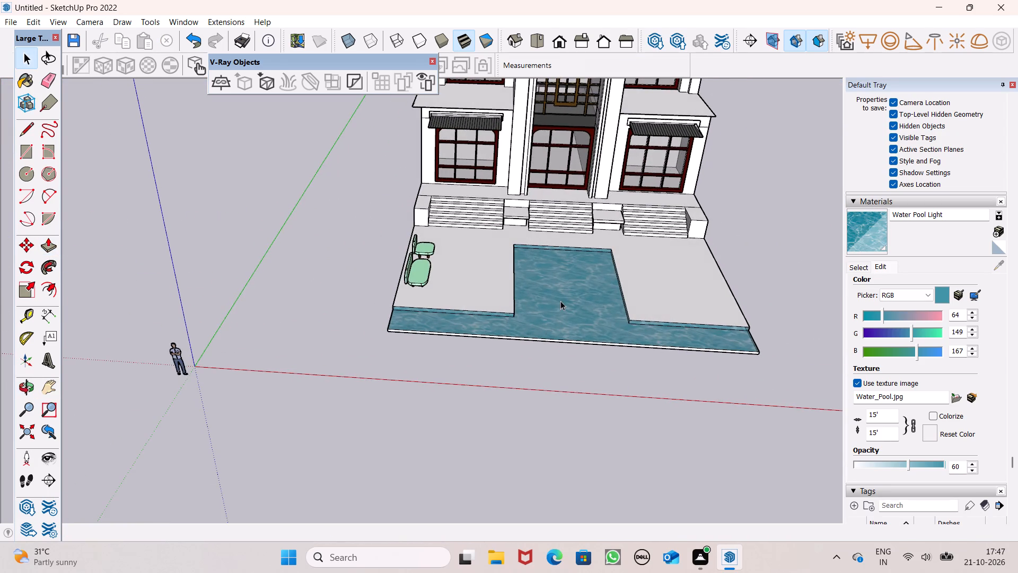
middle_click_drag(560, 302, 514, 271)
scroll(449, 238, "up", 8)
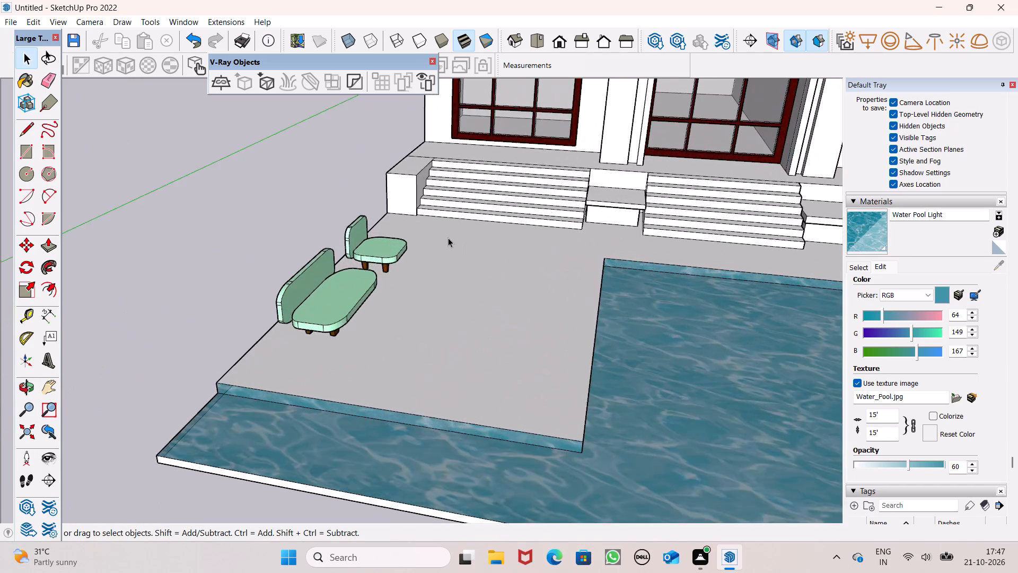
scroll(448, 238, "down", 6)
middle_click_drag(477, 272, 476, 288)
scroll(466, 267, "down", 1)
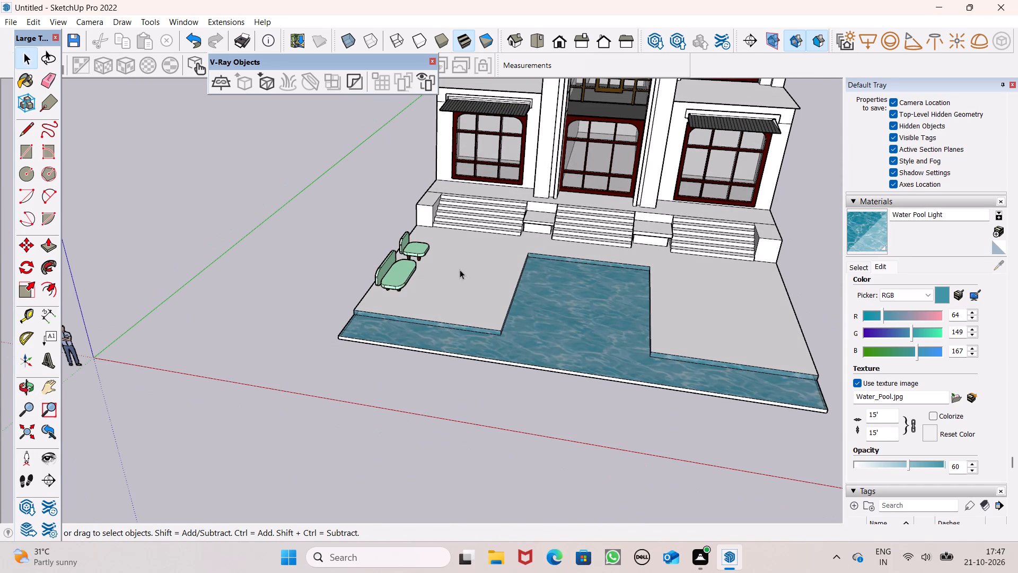
left_click(395, 264)
scroll(395, 266, "down", 1)
key("m")
key("Return")
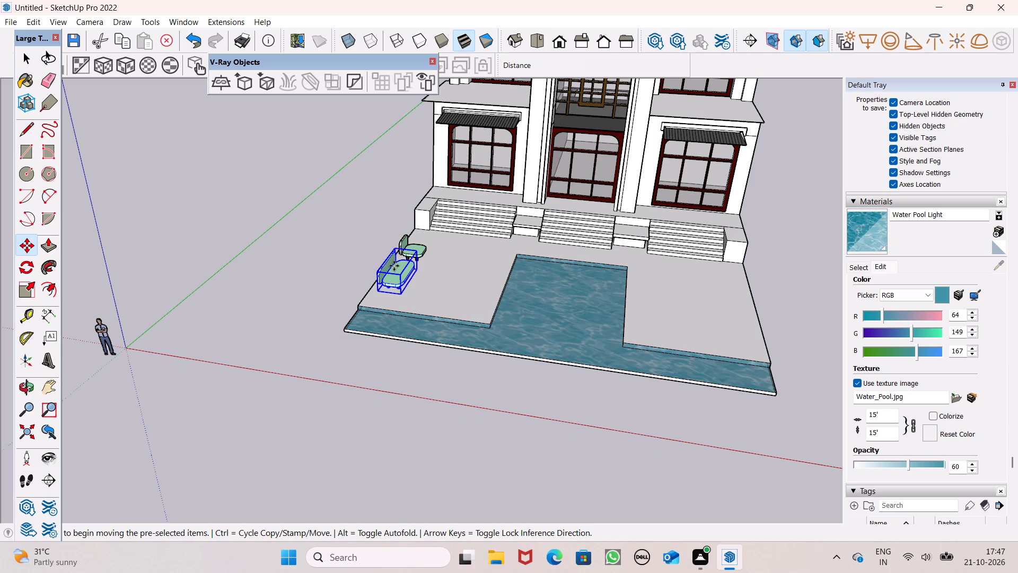
left_click_drag(422, 268, 689, 300)
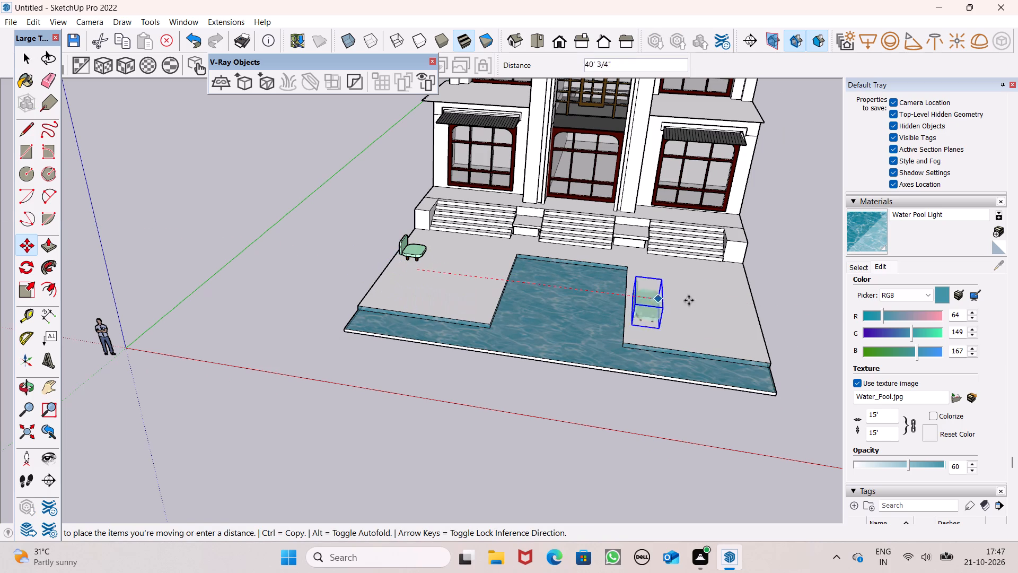
left_click_drag(689, 300, 812, 308)
scroll(463, 305, "down", 4)
scroll(761, 338, "up", 7)
left_click_drag(654, 320, 703, 352)
key("space")
left_click_drag(605, 446, 609, 440)
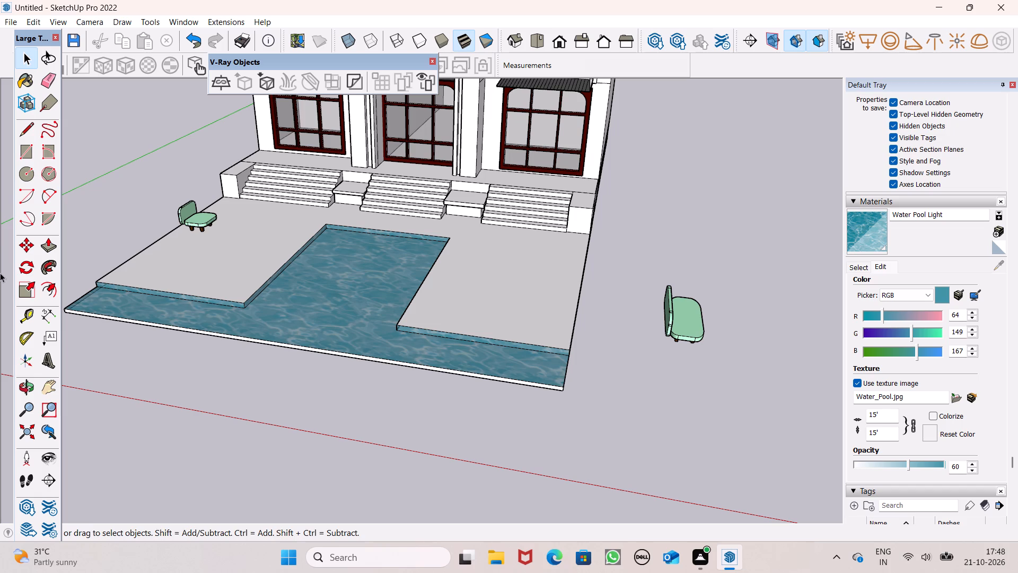
Rotate the bench 180 degrees about its corner so that its seat faces the pool.
left_click(26, 270)
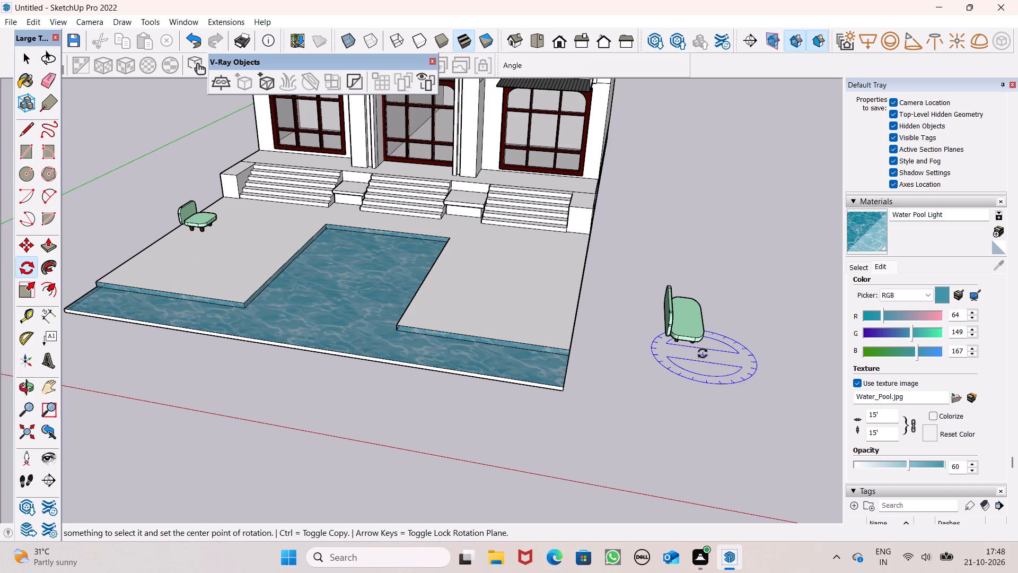
left_click(697, 353)
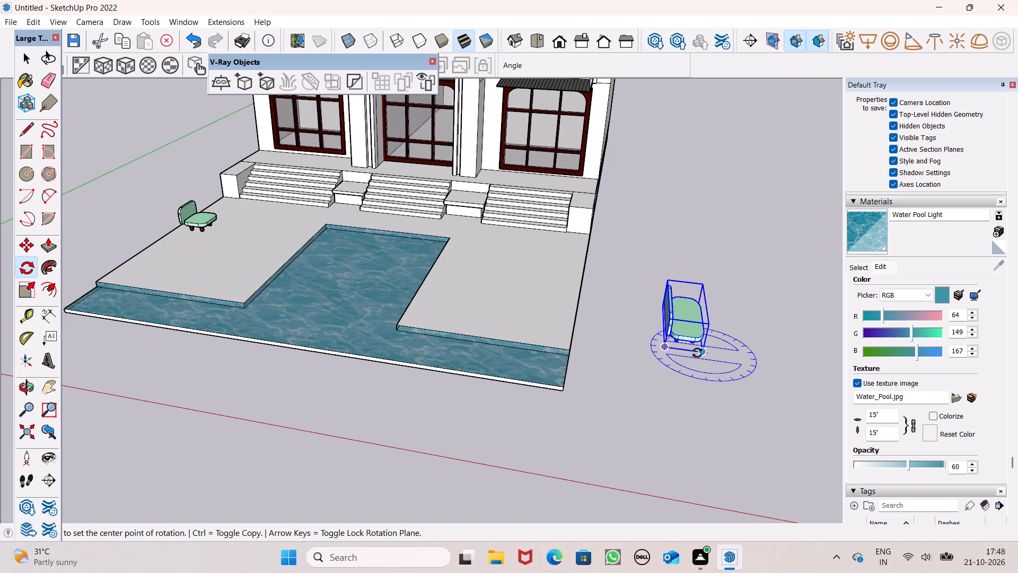
left_click(707, 438)
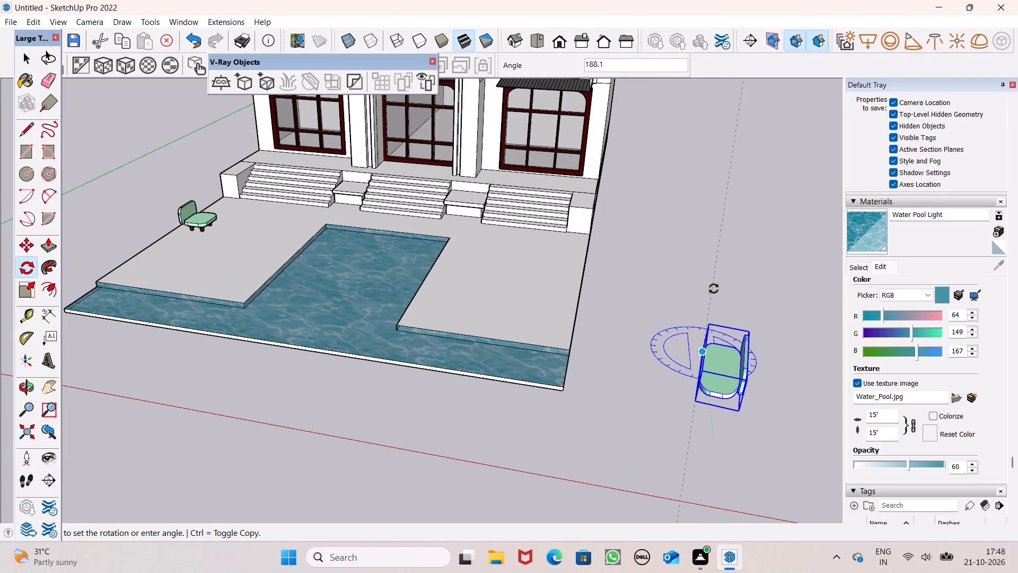
scroll(712, 292, "up", 5)
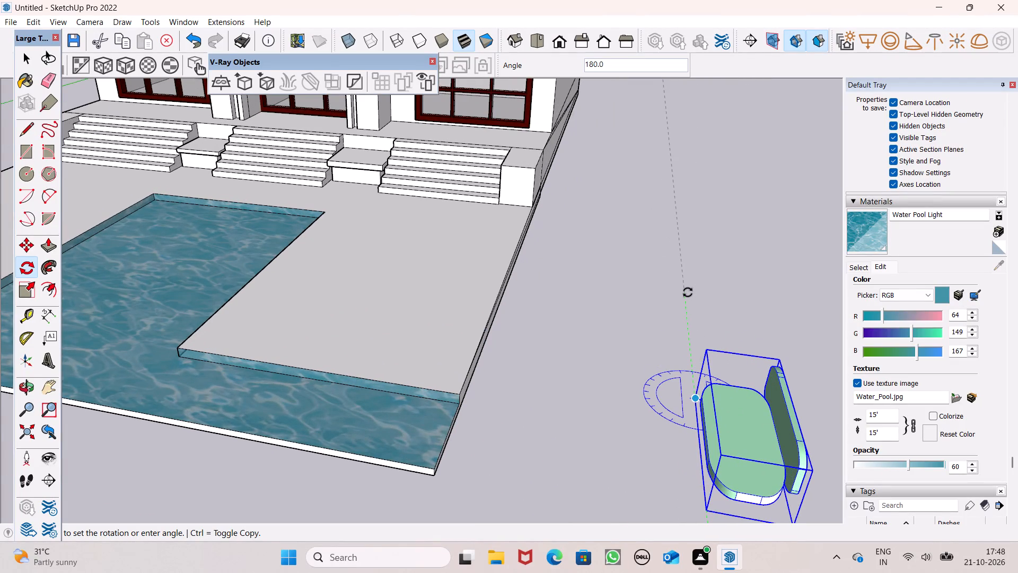
left_click(688, 292)
key("space")
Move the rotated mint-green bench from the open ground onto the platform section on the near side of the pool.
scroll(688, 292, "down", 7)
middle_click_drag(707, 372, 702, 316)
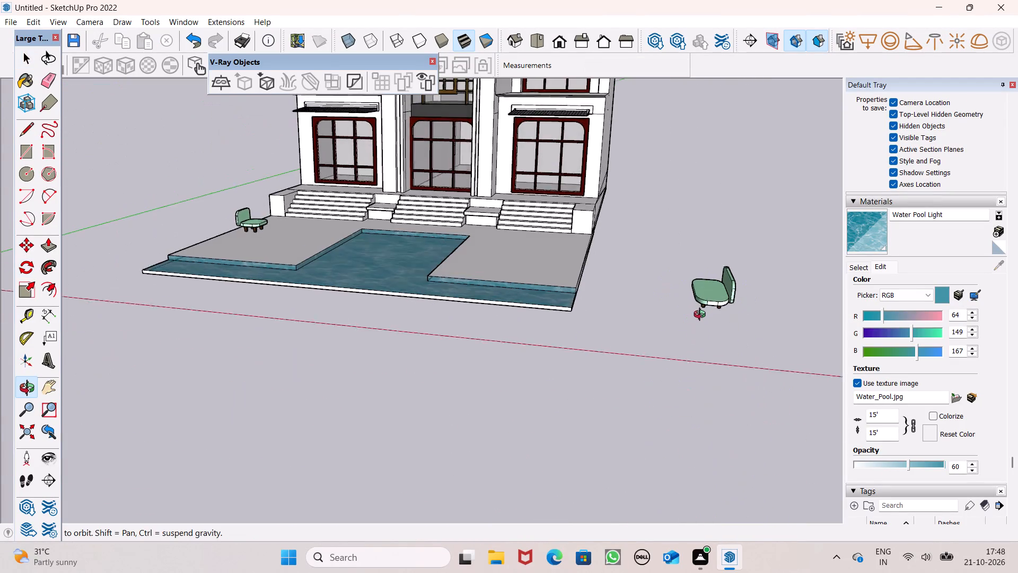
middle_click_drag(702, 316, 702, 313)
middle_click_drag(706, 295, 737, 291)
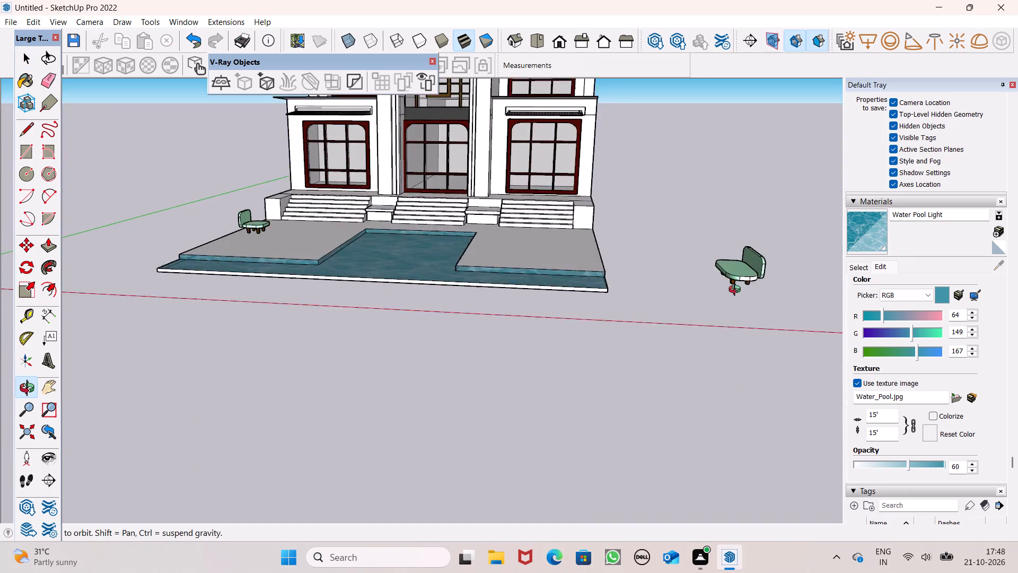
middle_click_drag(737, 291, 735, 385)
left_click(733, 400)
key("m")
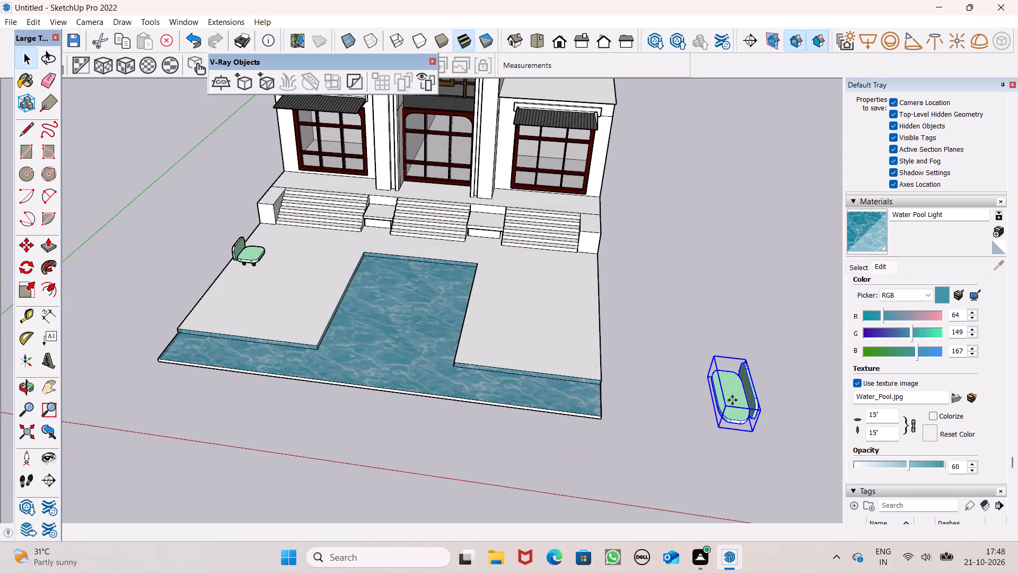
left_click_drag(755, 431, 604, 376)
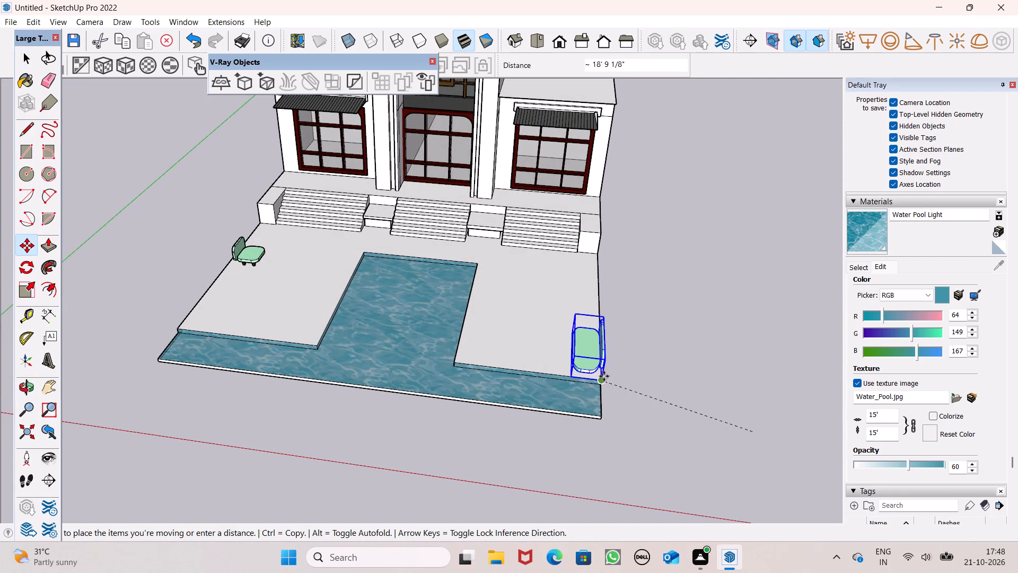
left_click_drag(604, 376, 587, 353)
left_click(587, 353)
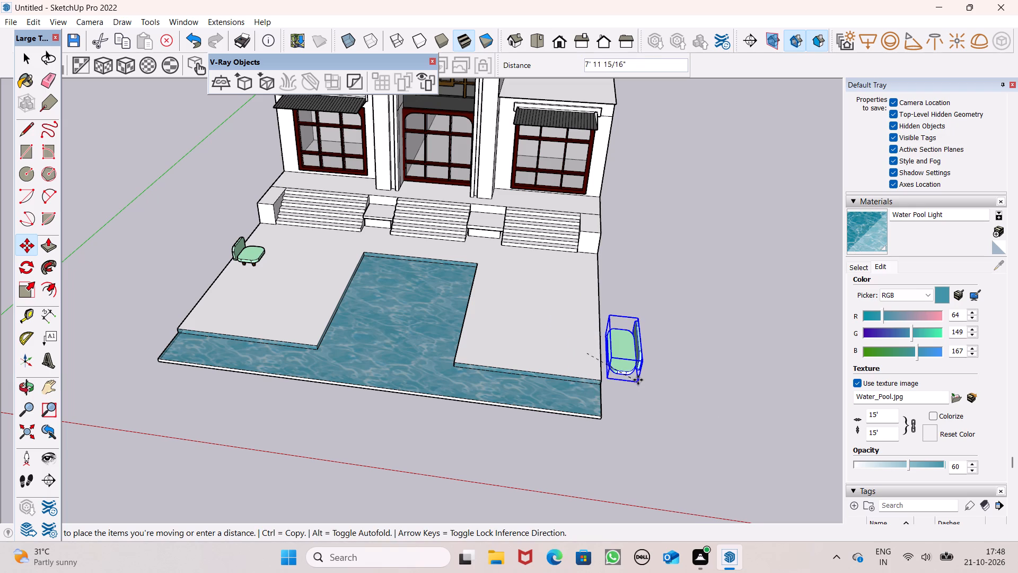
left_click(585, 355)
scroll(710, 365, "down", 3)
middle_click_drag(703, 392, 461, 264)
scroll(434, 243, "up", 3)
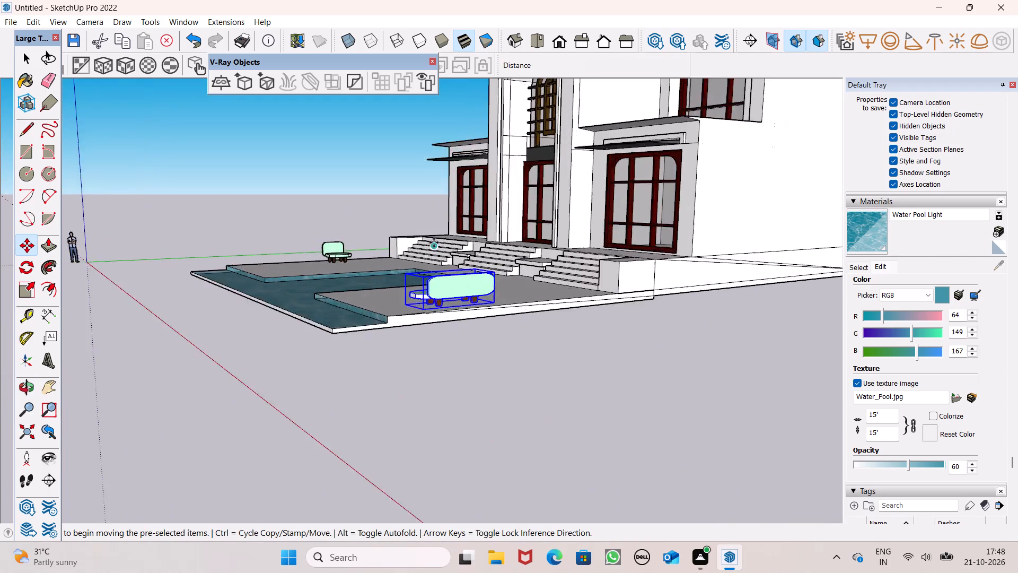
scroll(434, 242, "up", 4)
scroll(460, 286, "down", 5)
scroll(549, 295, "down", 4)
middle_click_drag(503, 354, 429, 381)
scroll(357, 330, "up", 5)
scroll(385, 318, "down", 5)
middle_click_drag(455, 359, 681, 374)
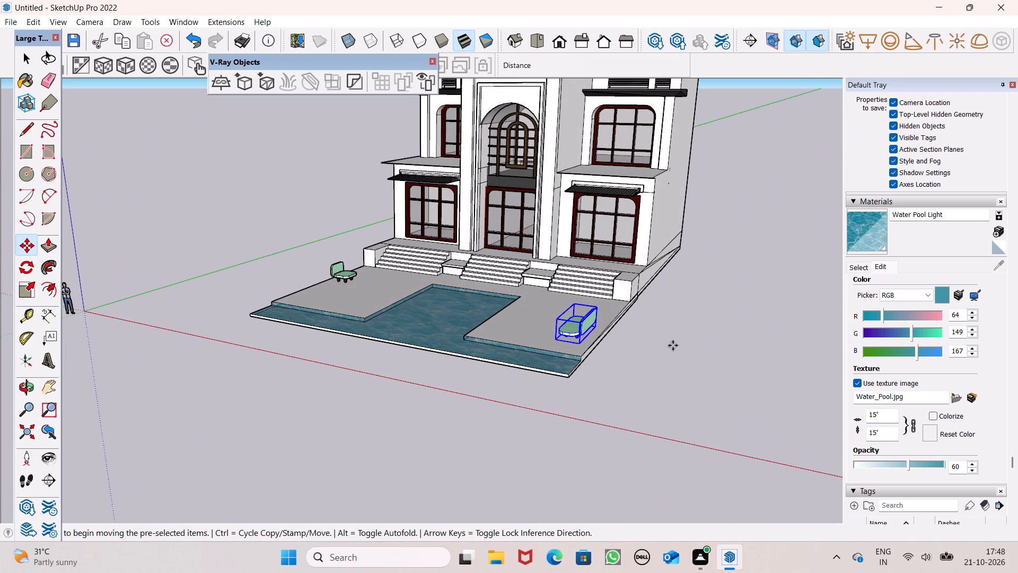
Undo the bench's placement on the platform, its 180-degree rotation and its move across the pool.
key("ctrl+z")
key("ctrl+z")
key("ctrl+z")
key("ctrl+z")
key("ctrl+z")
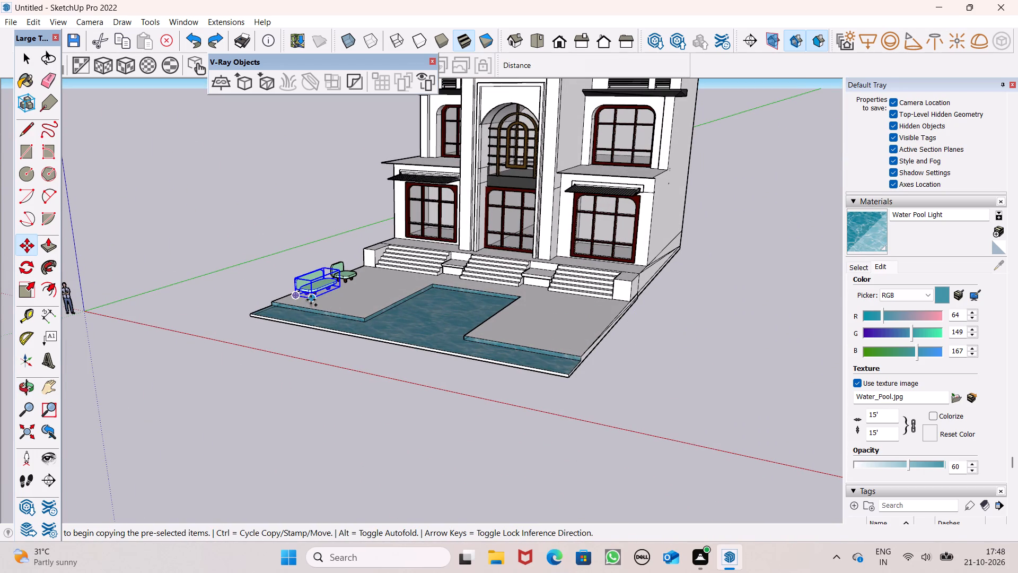
Copy the mint-green bench from beside the chair to the open ground beyond the opposite side of the platform.
left_click_drag(311, 300, 687, 379)
left_click_drag(687, 379, 703, 376)
key("space")
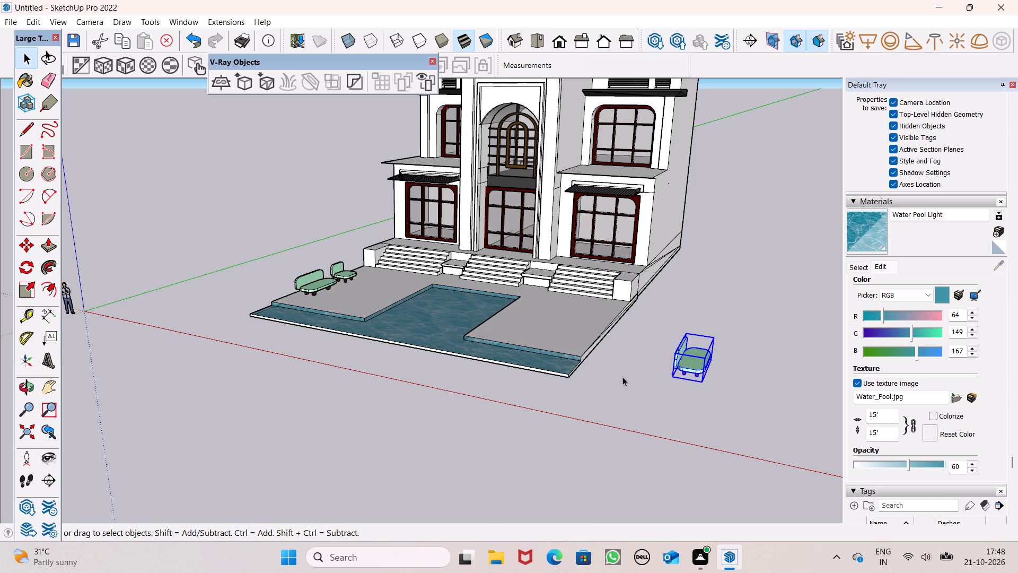
Rotate the bench copy 180 degrees about its corner so that its seat faces the pool.
left_click(30, 268)
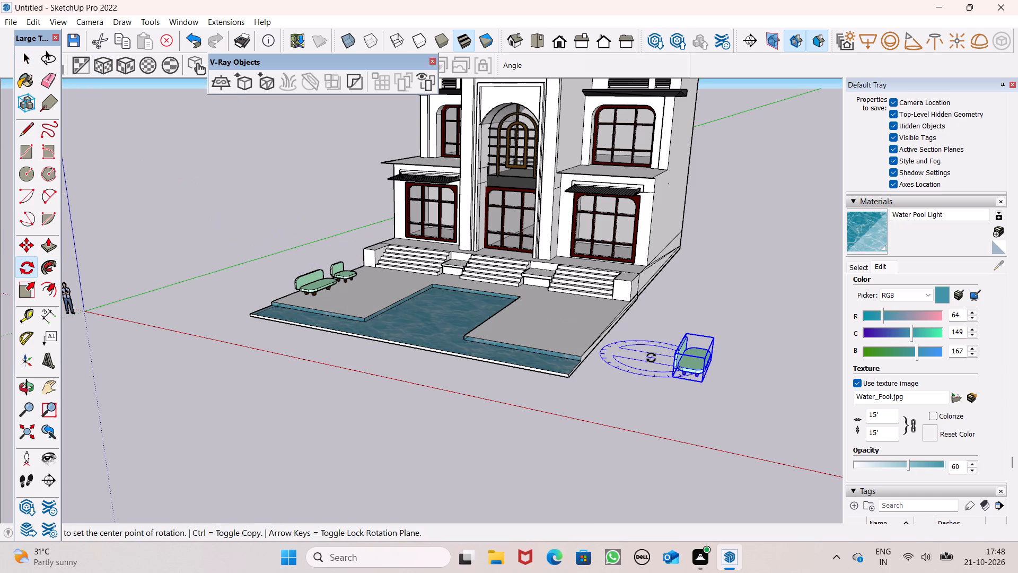
left_click(673, 373)
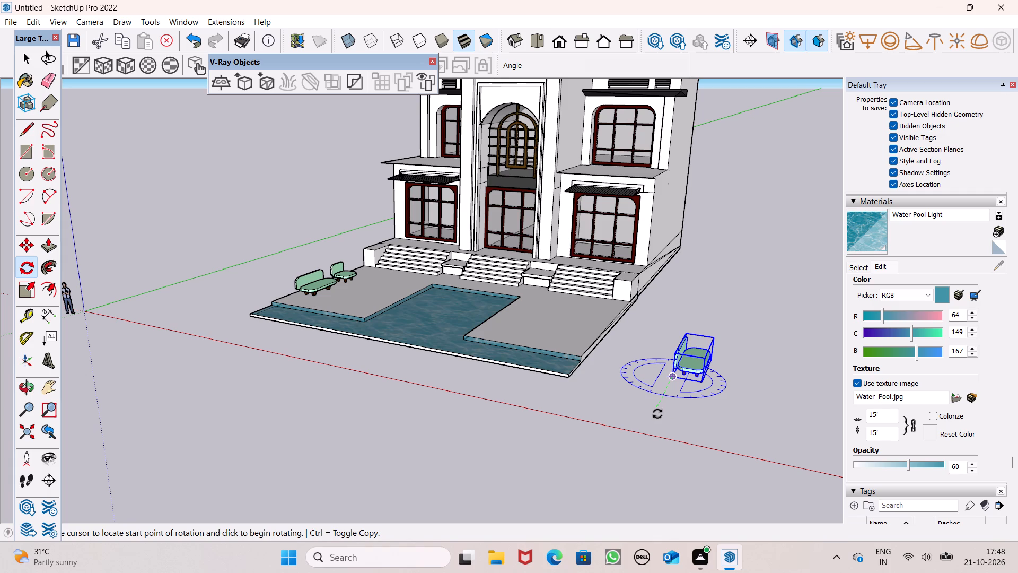
left_click(656, 416)
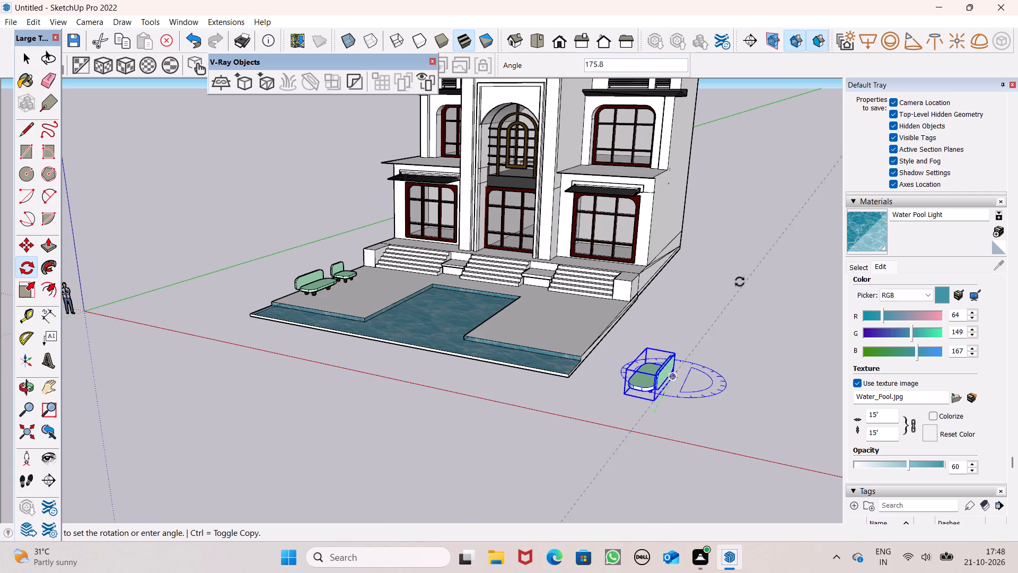
scroll(712, 293, "up", 7)
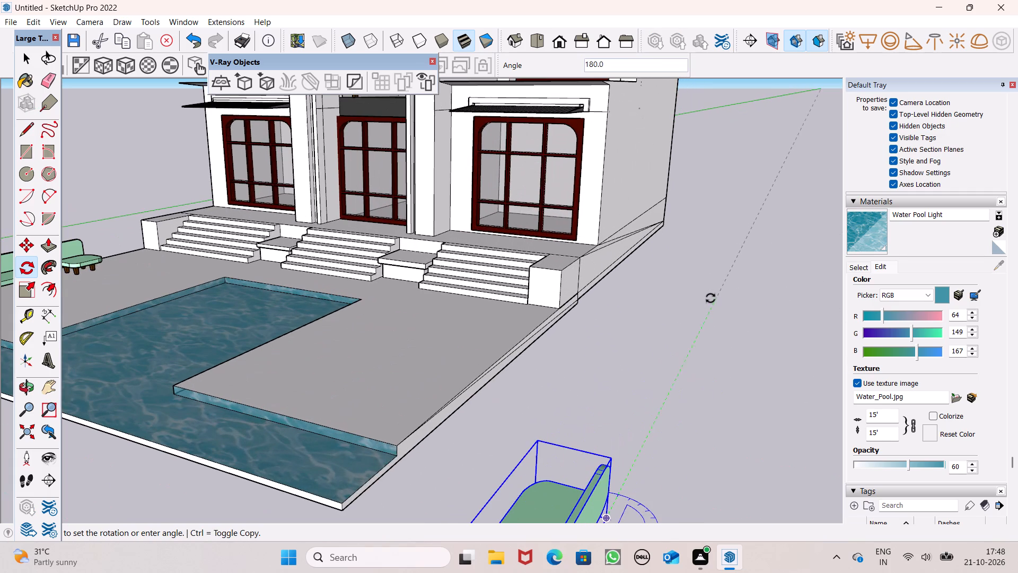
left_click(710, 300)
key("space")
Move the rotated bench copy from the open ground onto the empty platform section across the pool from the chair.
scroll(710, 300, "down", 7)
scroll(617, 308, "down", 2)
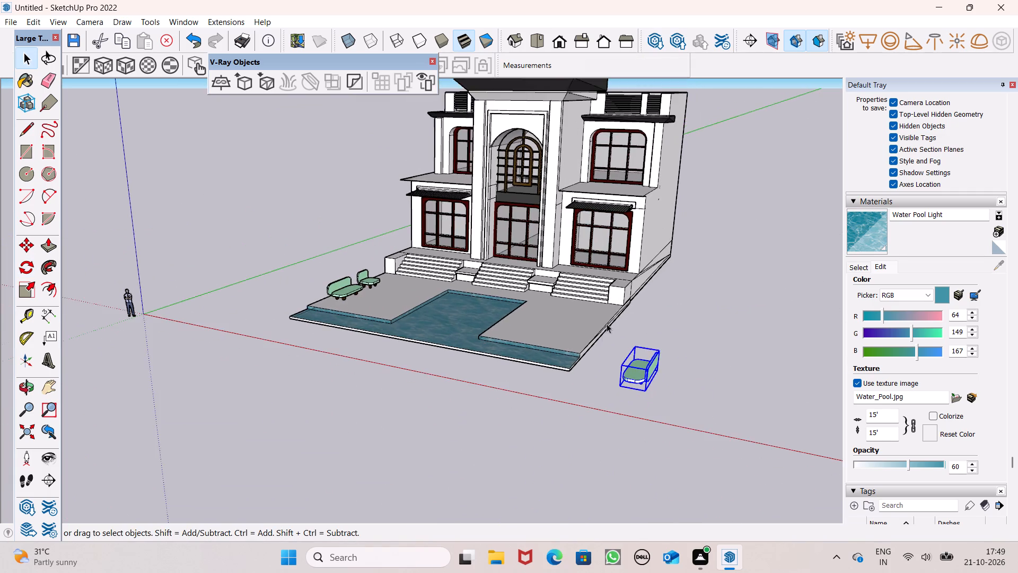
middle_click_drag(595, 345, 689, 376)
key("m")
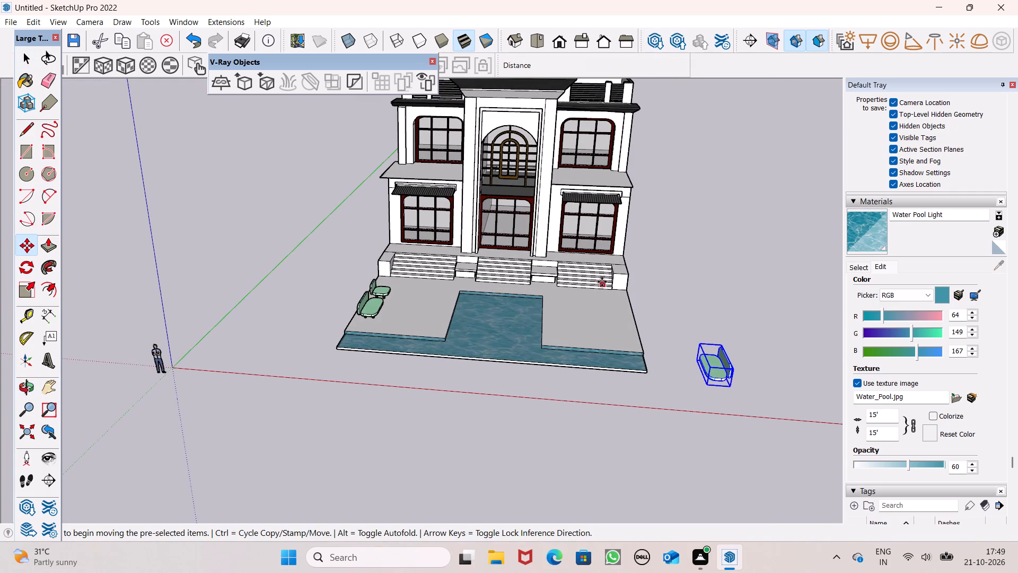
key("Return")
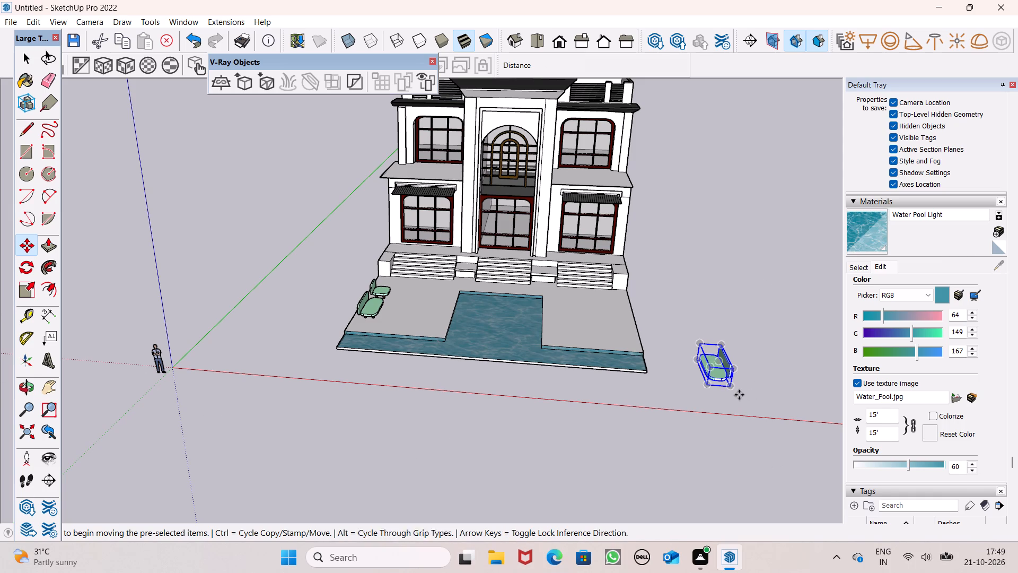
left_click_drag(734, 389, 628, 336)
Fine-tune the bench copy on the platform, shifting it about 2' 5 9/16", then along the green axis toward the building steps.
middle_click_drag(681, 355, 612, 367)
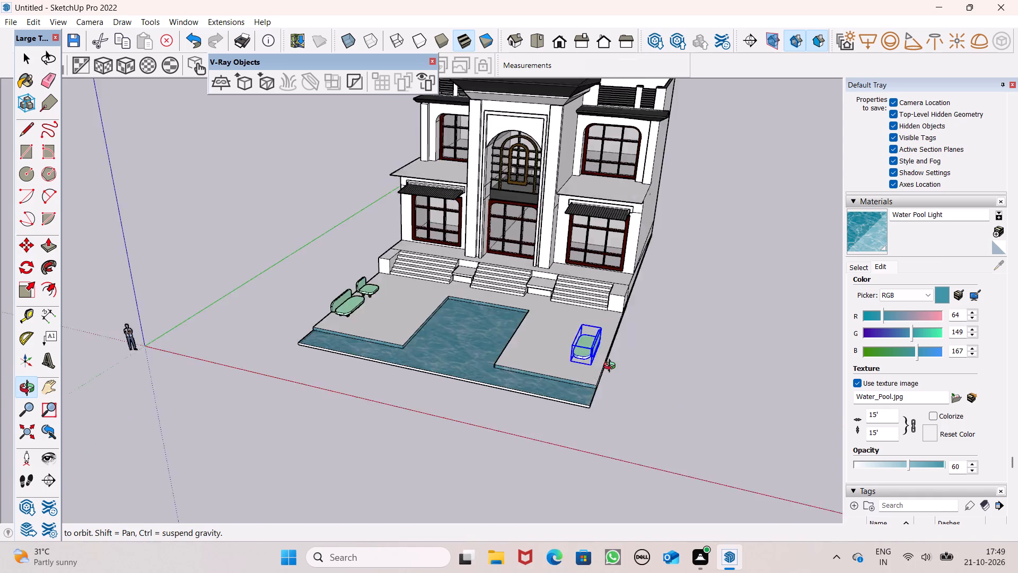
middle_click_drag(612, 367, 447, 361)
scroll(304, 424, "up", 3)
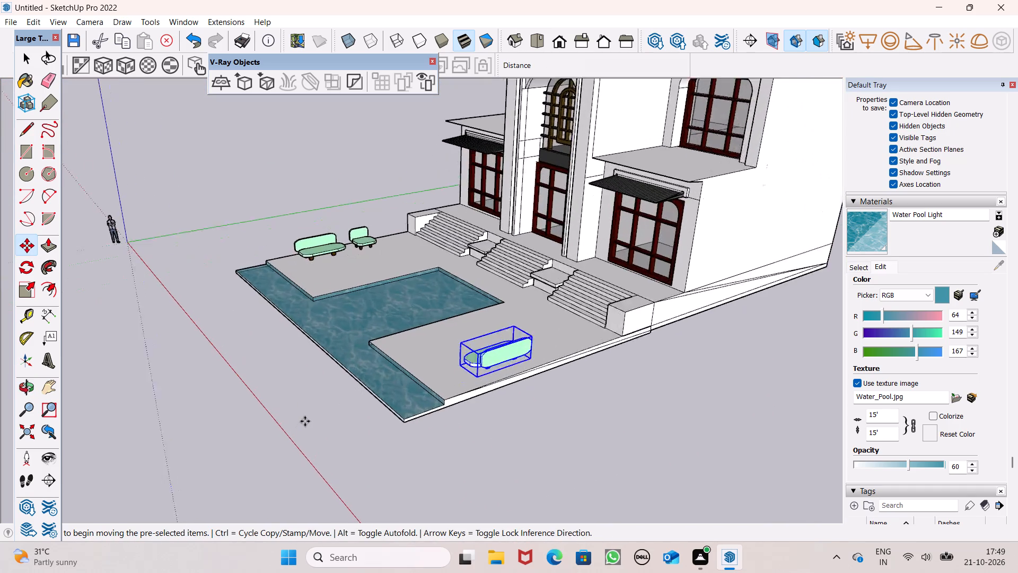
scroll(305, 421, "up", 4)
scroll(545, 349, "up", 7)
left_click_drag(558, 370, 540, 354)
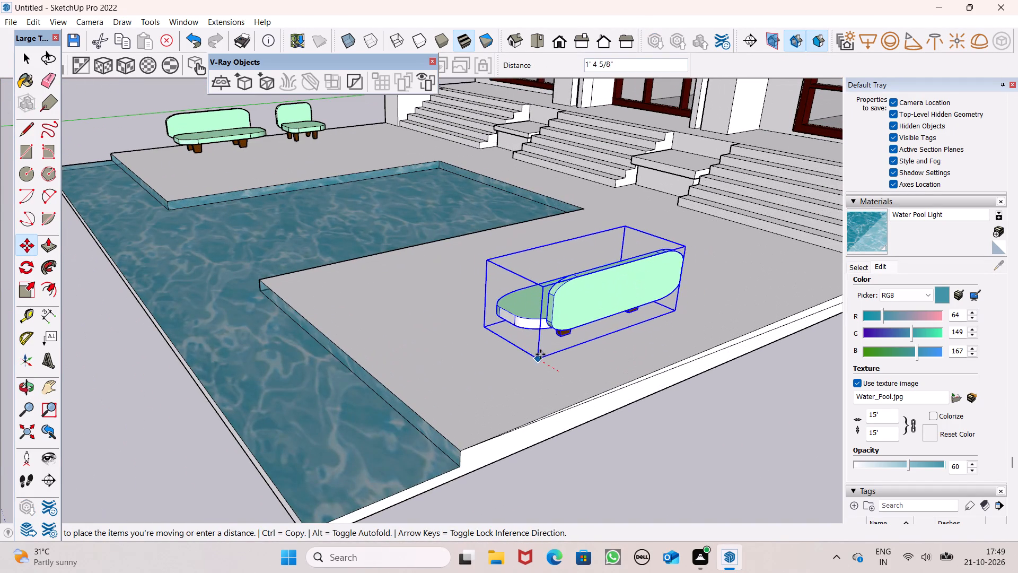
left_click_drag(540, 354, 514, 384)
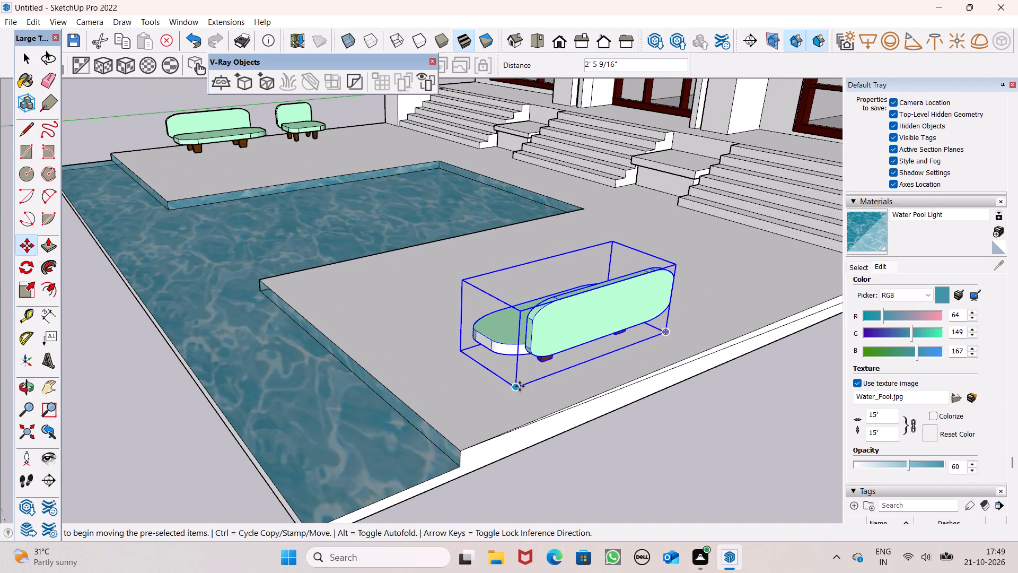
left_click_drag(517, 388, 582, 355)
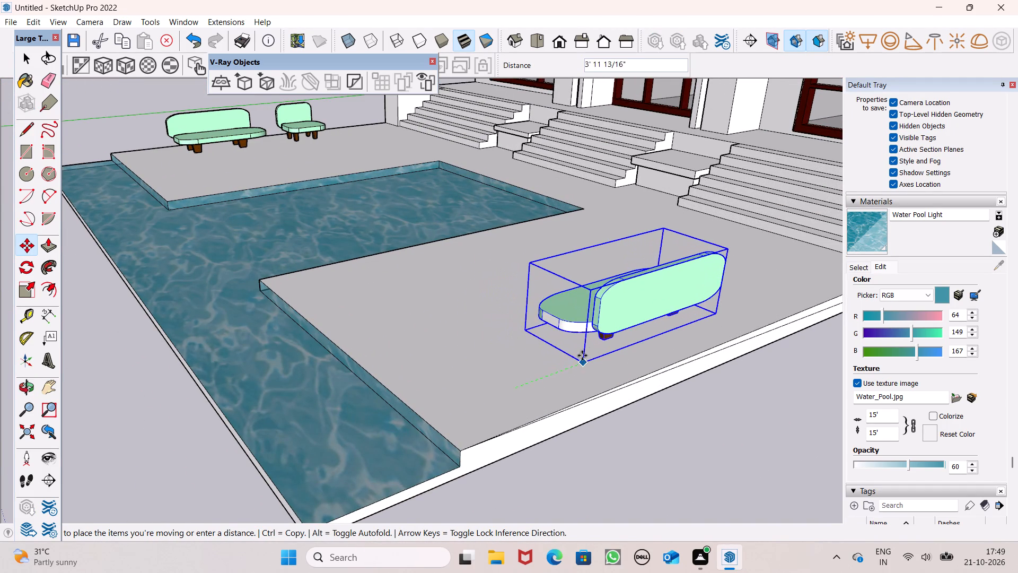
left_click_drag(582, 355, 596, 347)
Copy the bench from this platform section to the open ground just outside the platform's side edge.
scroll(568, 321, "down", 5)
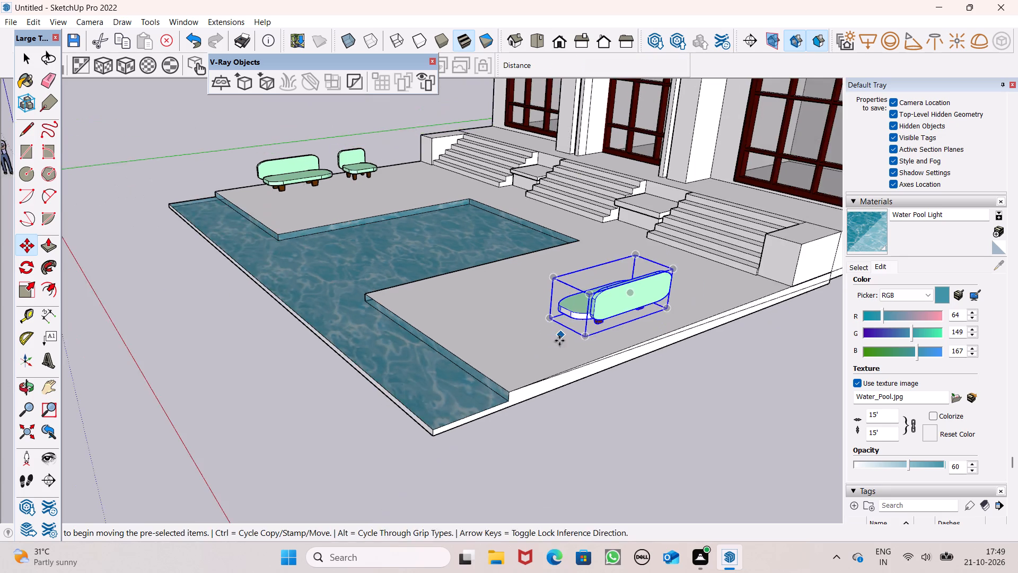
middle_click_drag(559, 341, 684, 400)
scroll(547, 307, "down", 6)
middle_click_drag(561, 334, 633, 361)
scroll(725, 296, "up", 4)
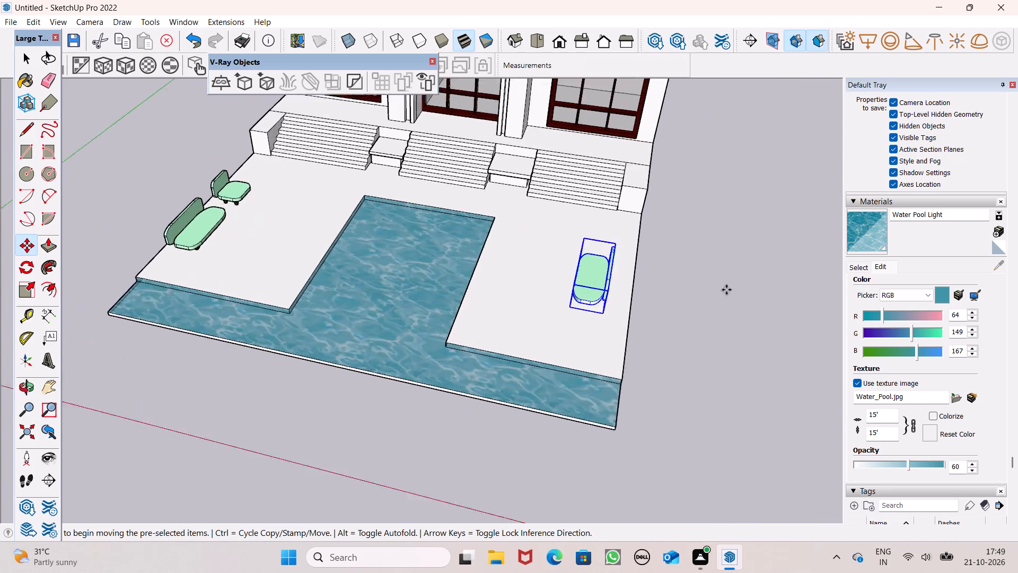
scroll(726, 290, "up", 3)
left_click_drag(569, 326, 580, 327)
left_click_drag(580, 323, 774, 398)
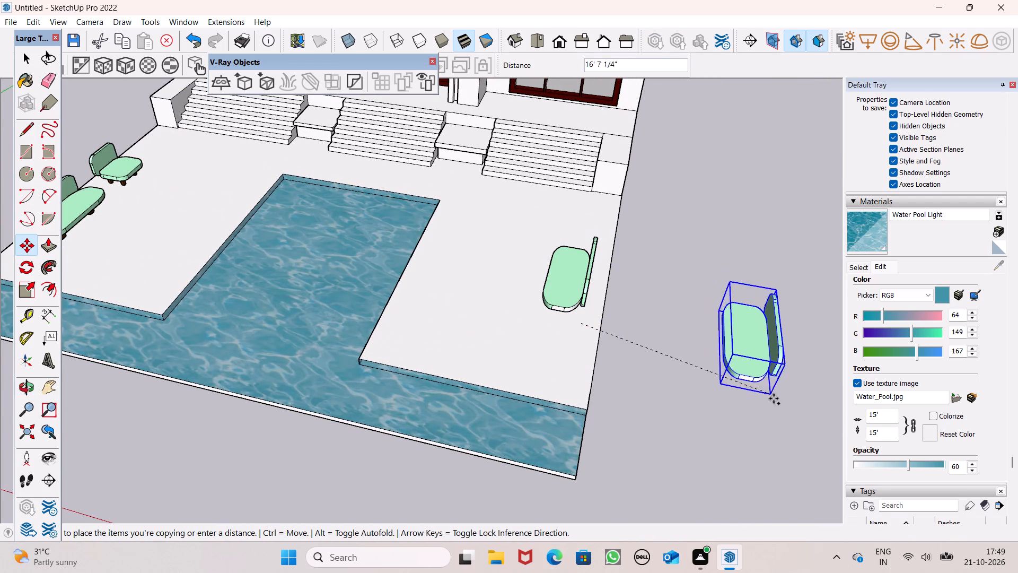
left_click_drag(774, 398, 786, 408)
key("space")
left_click_drag(699, 424, 689, 409)
Rotate the new bench copy on the open ground 90 degrees so that its back faces away from the building.
scroll(575, 312, "down", 5)
middle_click_drag(765, 389, 767, 281)
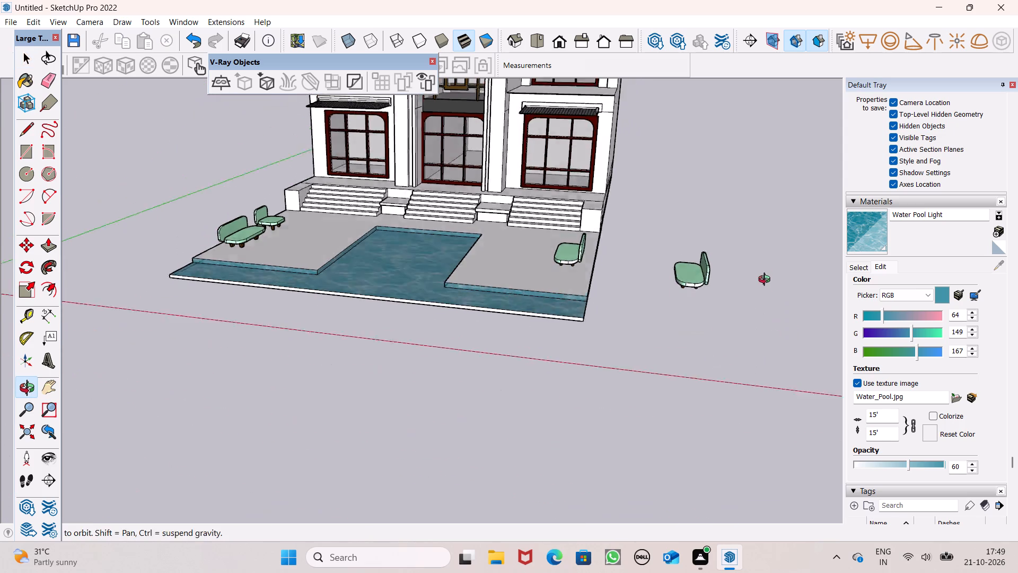
middle_click_drag(767, 281, 763, 269)
left_click(693, 265)
middle_click_drag(722, 310, 724, 346)
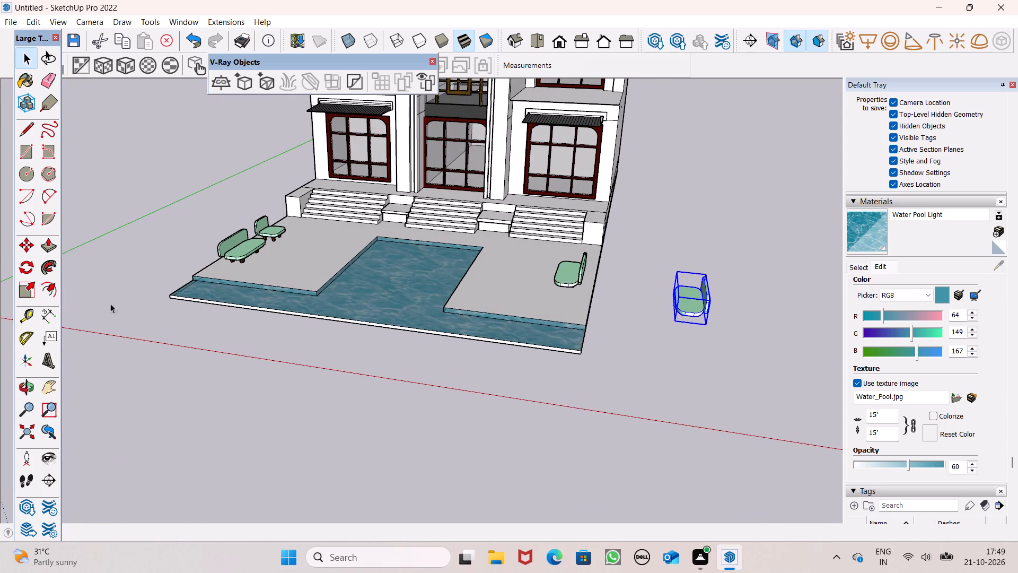
left_click(31, 273)
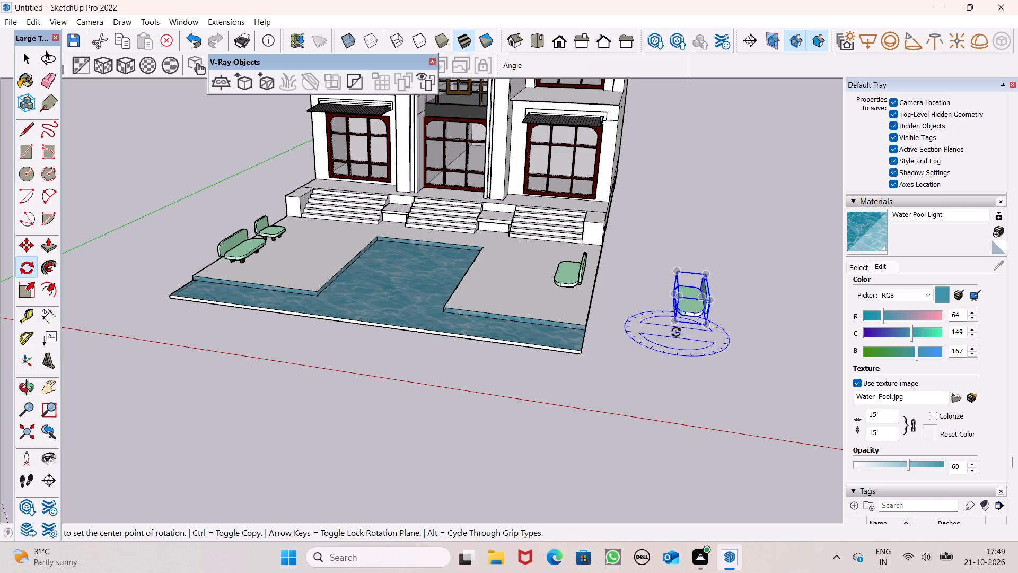
left_click(676, 332)
left_click(676, 381)
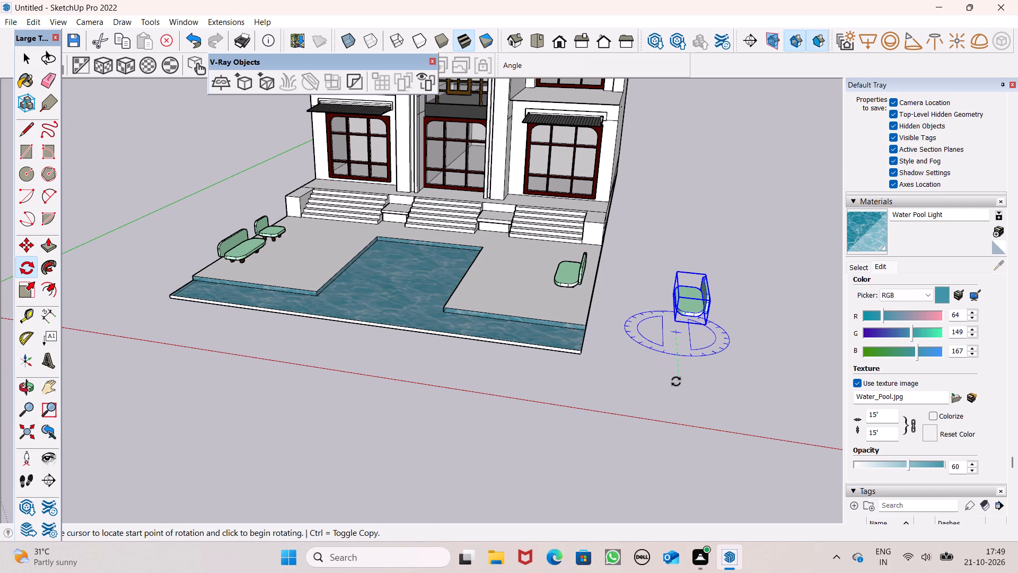
left_click(611, 320)
key("space")
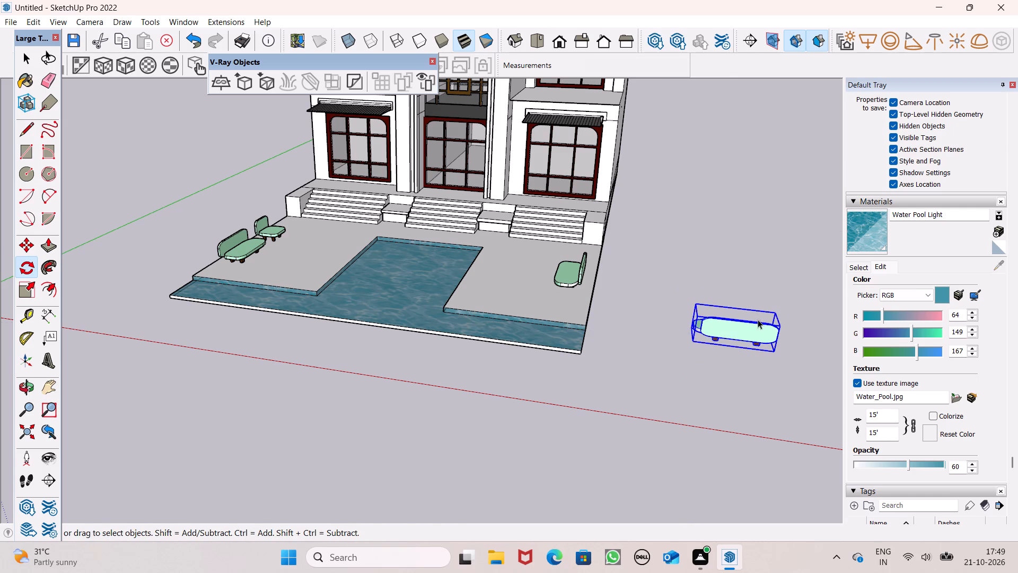
Move the rotated bench copy about 28' 11 7/8" onto the platform, crosswise next to the bench already there.
key("m")
key("Return")
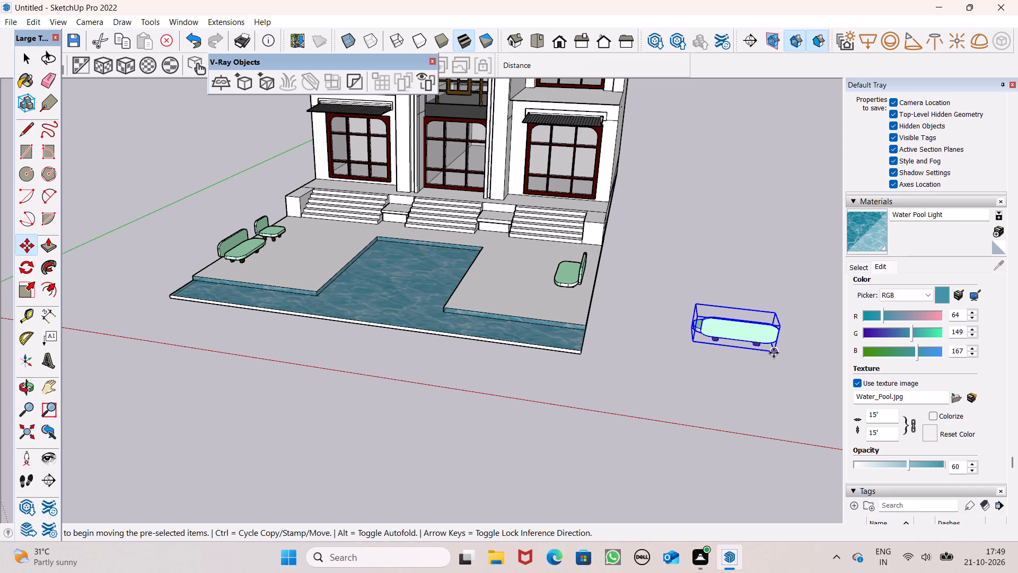
left_click_drag(774, 353, 559, 296)
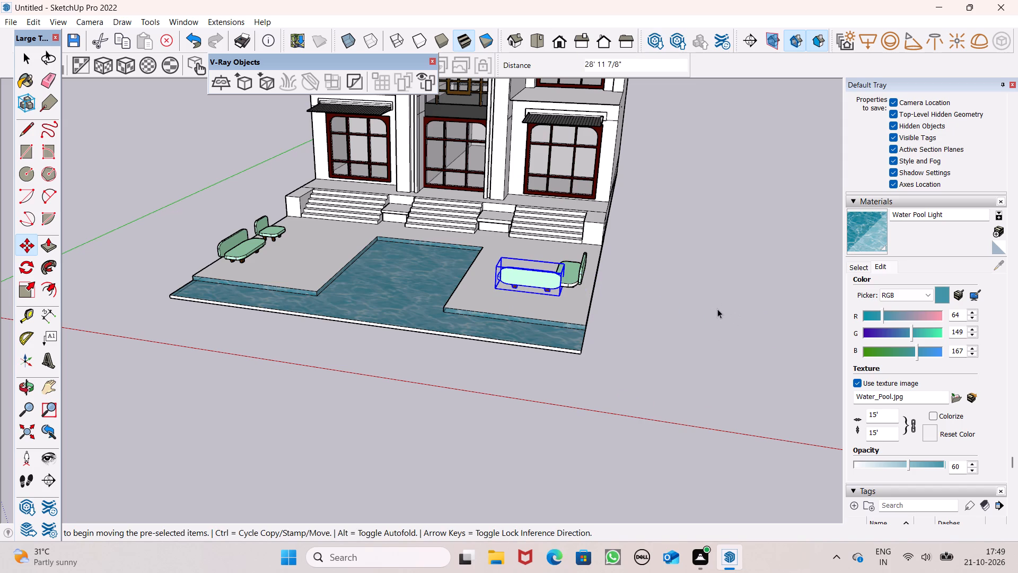
key("space")
left_click(716, 307)
Move the crosswise bench about 2' 5 3/4" away from the building, clear of the neighbouring bench on the platform.
middle_click_drag(579, 334, 980, 386)
middle_click_drag(505, 328, 687, 338)
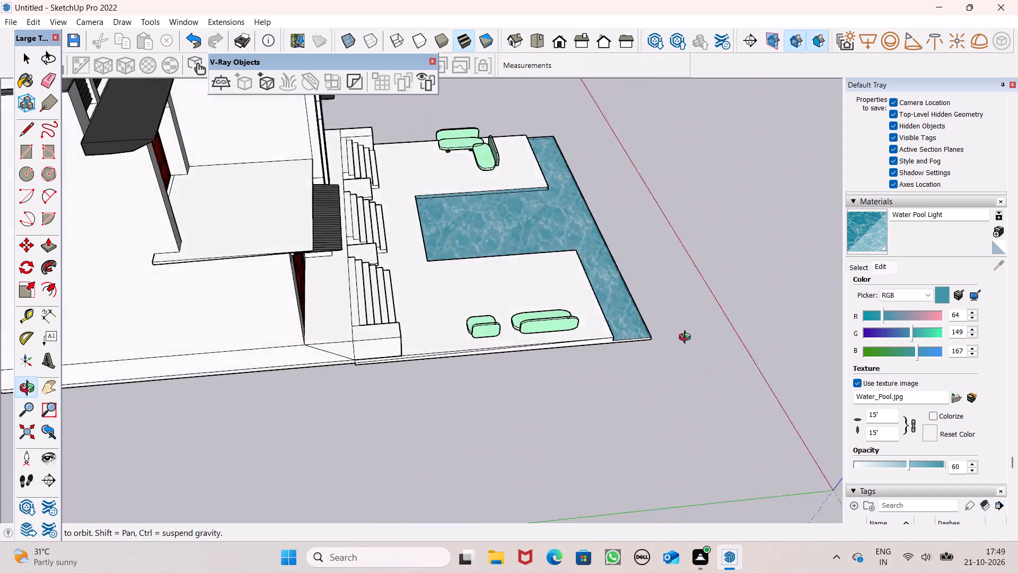
middle_click_drag(687, 338, 685, 343)
scroll(510, 201, "up", 6)
scroll(419, 105, "up", 8)
left_click(476, 222)
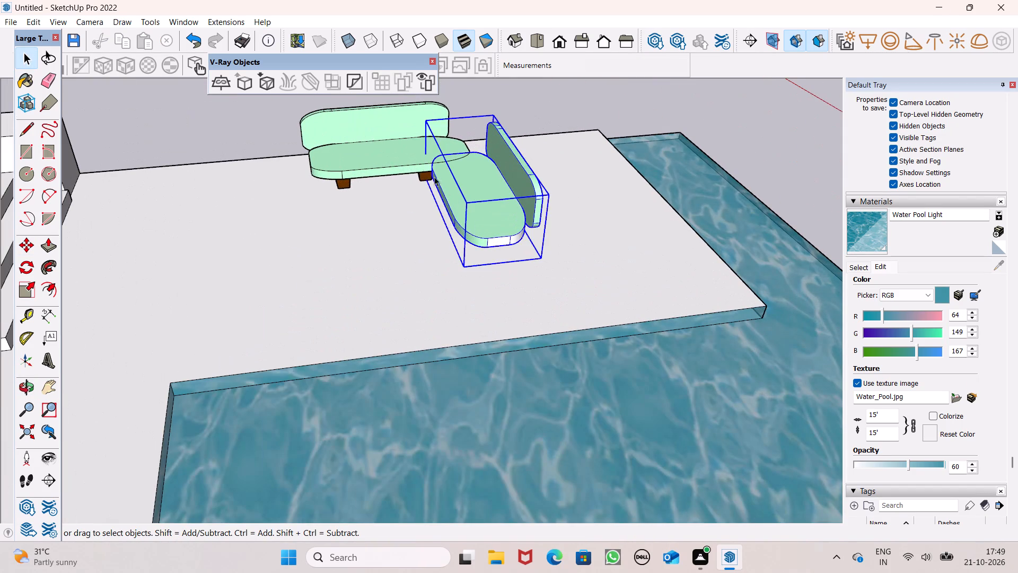
scroll(417, 154, "up", 4)
key("m")
key("Return")
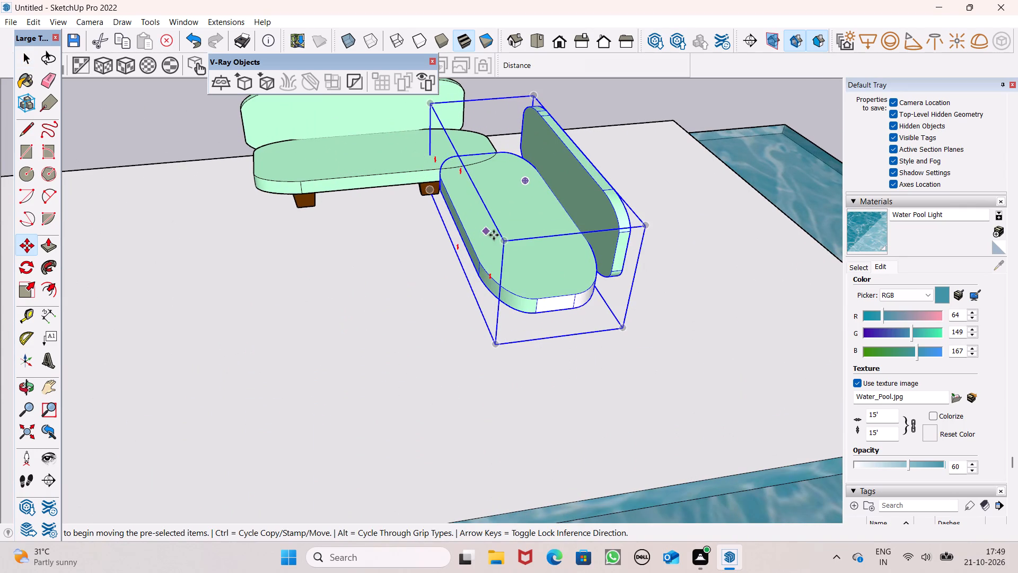
left_click_drag(621, 329, 659, 334)
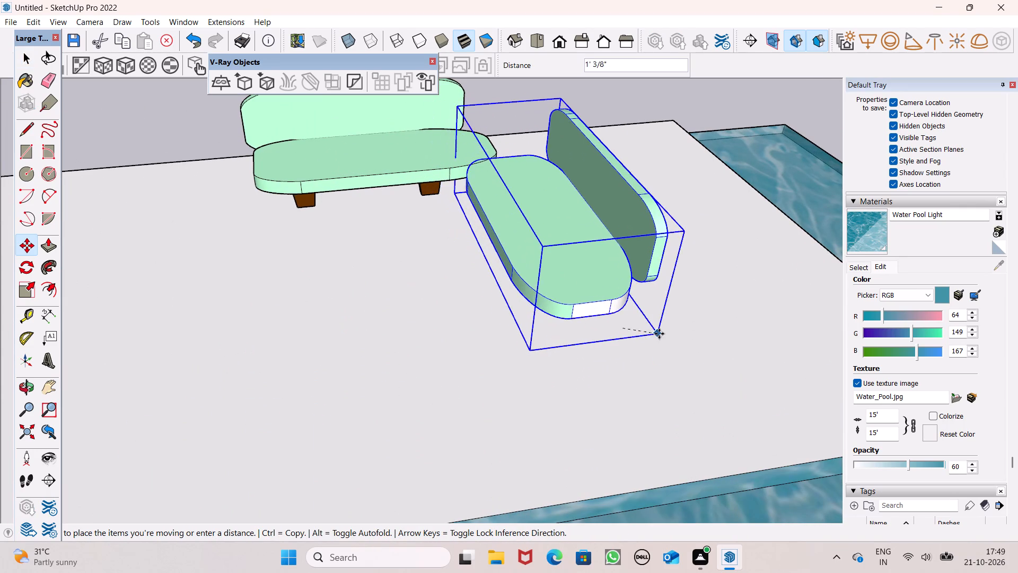
left_click_drag(659, 334, 709, 334)
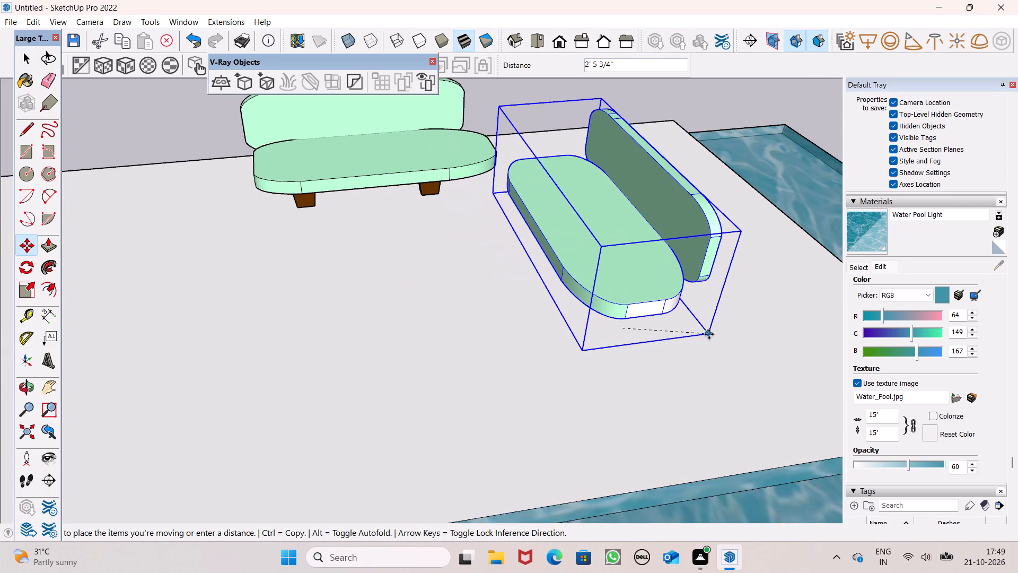
left_click_drag(709, 334, 709, 335)
scroll(680, 326, "down", 4)
middle_click_drag(668, 329, 662, 213)
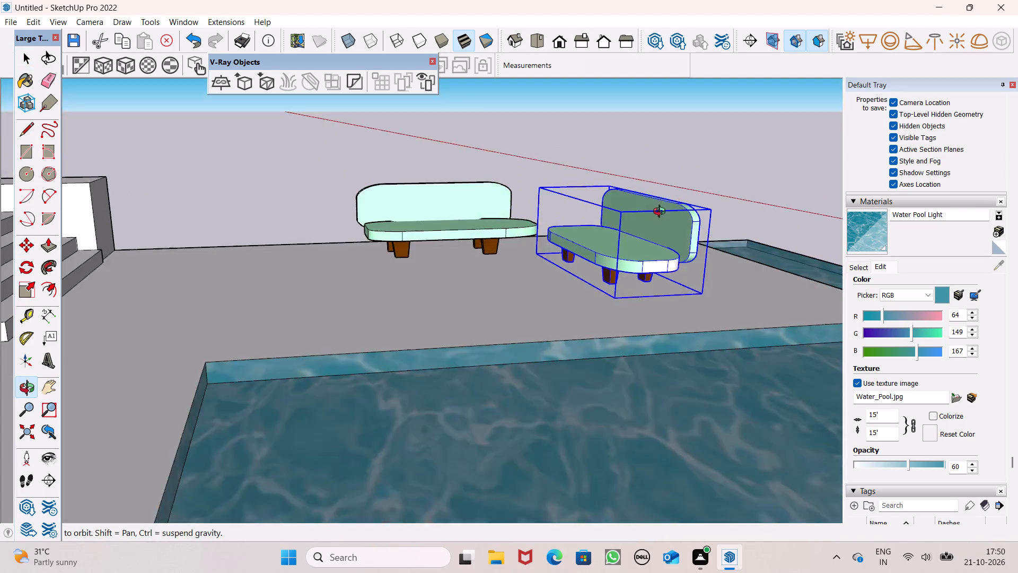
middle_click_drag(662, 213, 640, 332)
scroll(653, 299, "down", 5)
middle_click_drag(672, 310, 672, 357)
scroll(628, 301, "down", 2)
middle_click_drag(665, 342, 647, 386)
key("space")
left_click(619, 157)
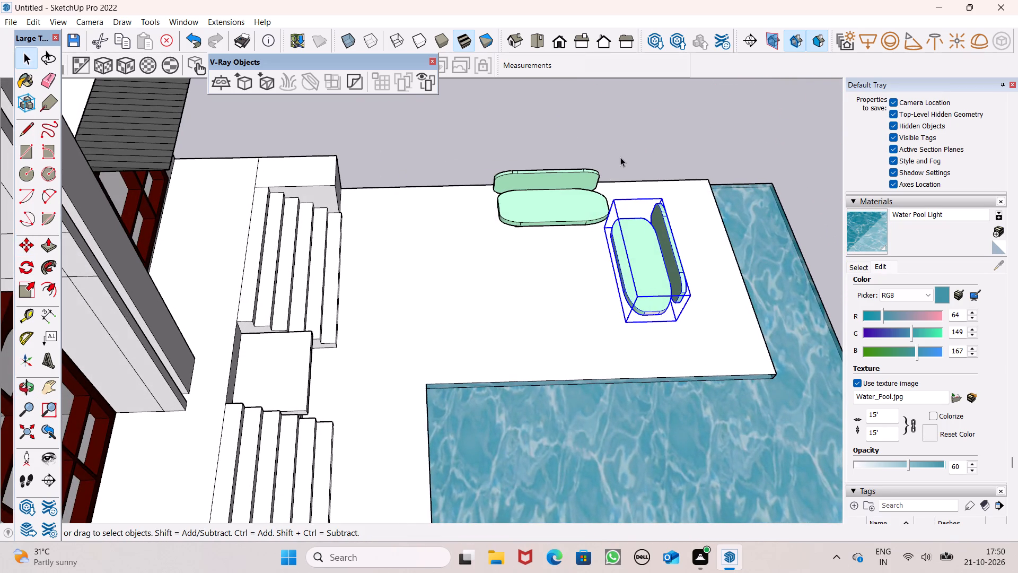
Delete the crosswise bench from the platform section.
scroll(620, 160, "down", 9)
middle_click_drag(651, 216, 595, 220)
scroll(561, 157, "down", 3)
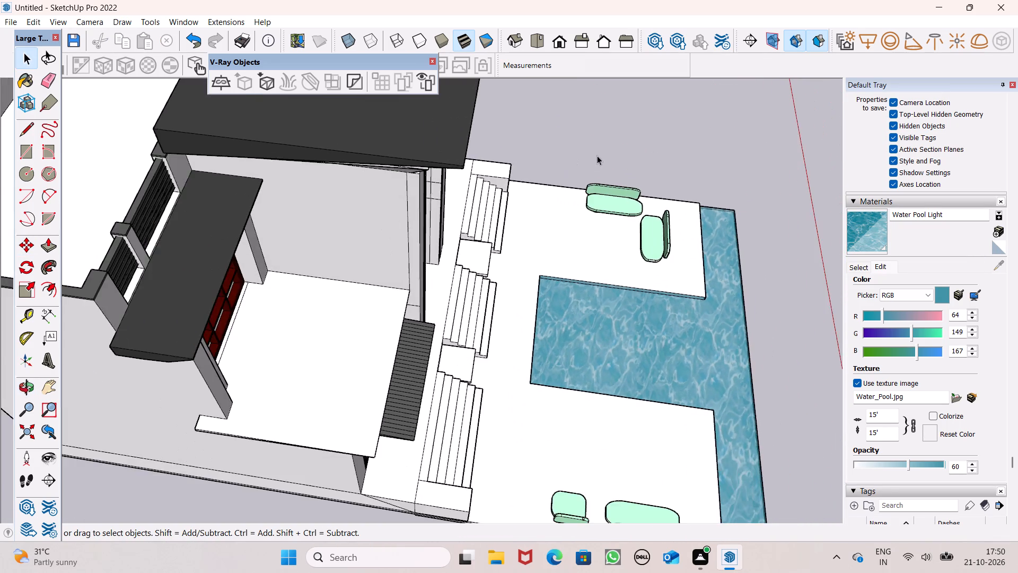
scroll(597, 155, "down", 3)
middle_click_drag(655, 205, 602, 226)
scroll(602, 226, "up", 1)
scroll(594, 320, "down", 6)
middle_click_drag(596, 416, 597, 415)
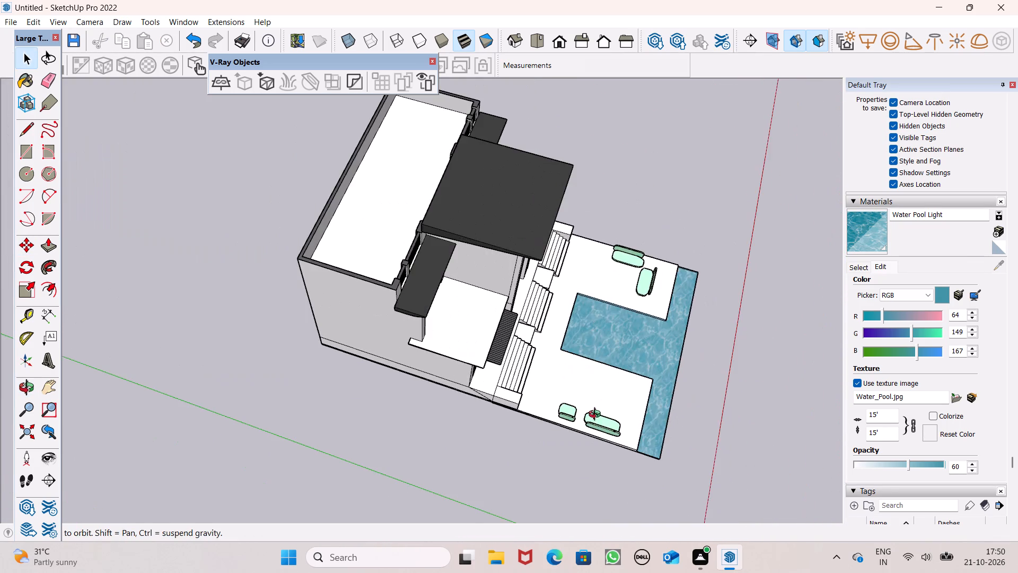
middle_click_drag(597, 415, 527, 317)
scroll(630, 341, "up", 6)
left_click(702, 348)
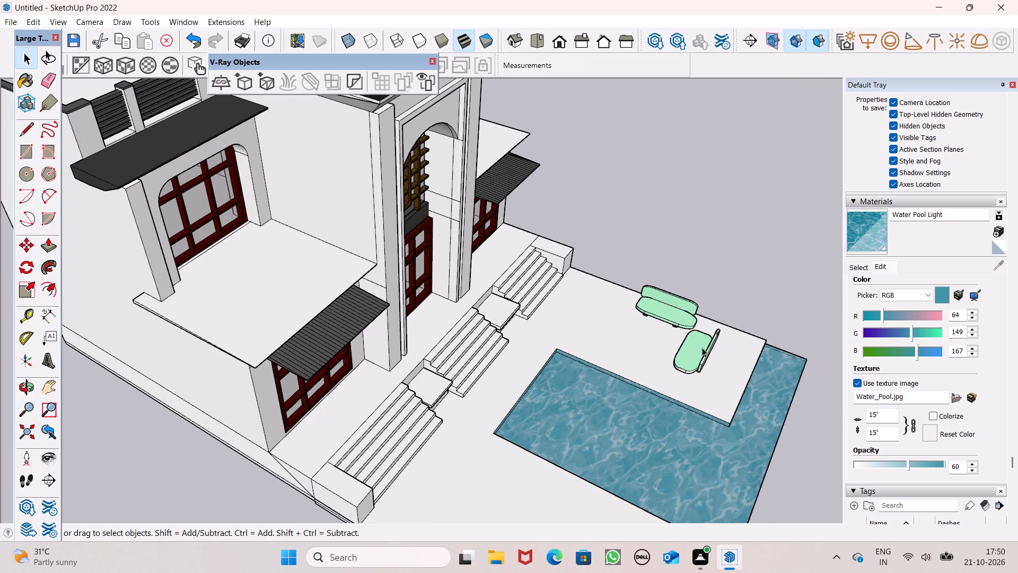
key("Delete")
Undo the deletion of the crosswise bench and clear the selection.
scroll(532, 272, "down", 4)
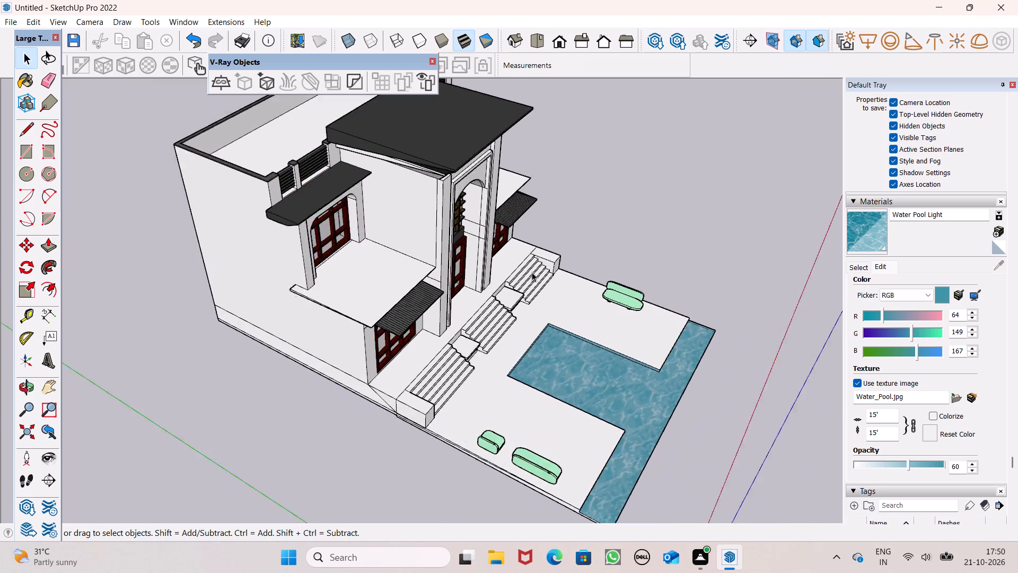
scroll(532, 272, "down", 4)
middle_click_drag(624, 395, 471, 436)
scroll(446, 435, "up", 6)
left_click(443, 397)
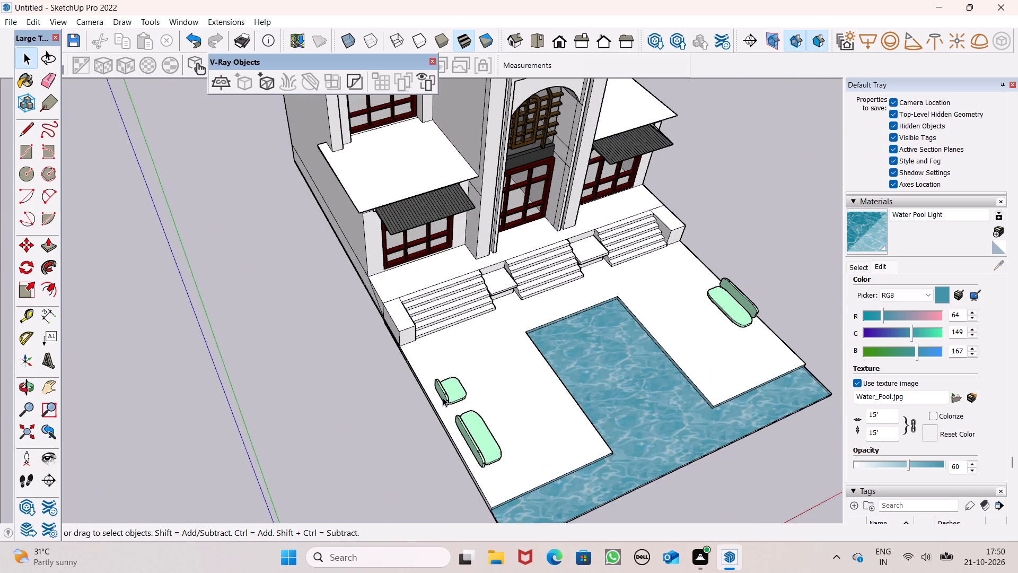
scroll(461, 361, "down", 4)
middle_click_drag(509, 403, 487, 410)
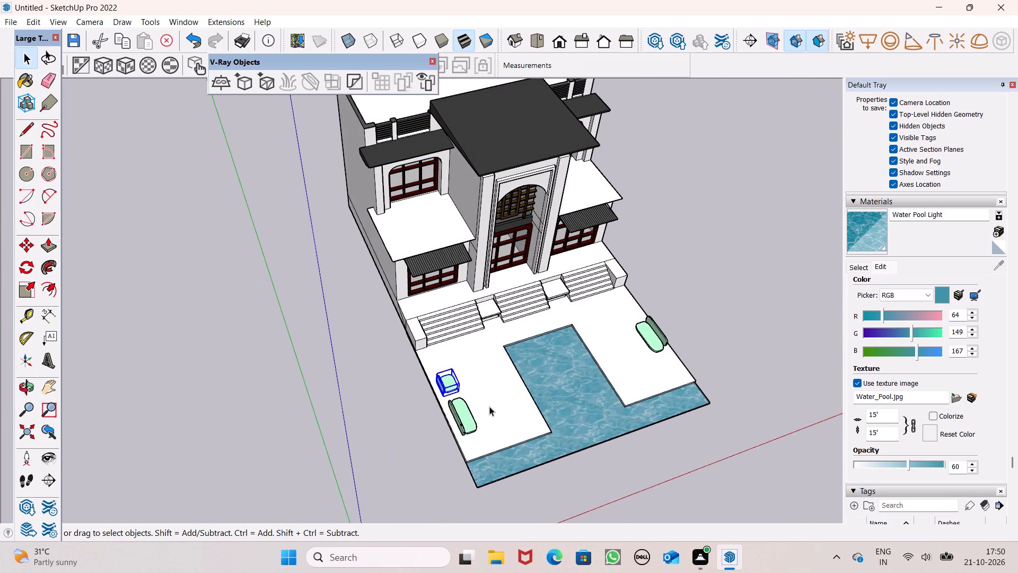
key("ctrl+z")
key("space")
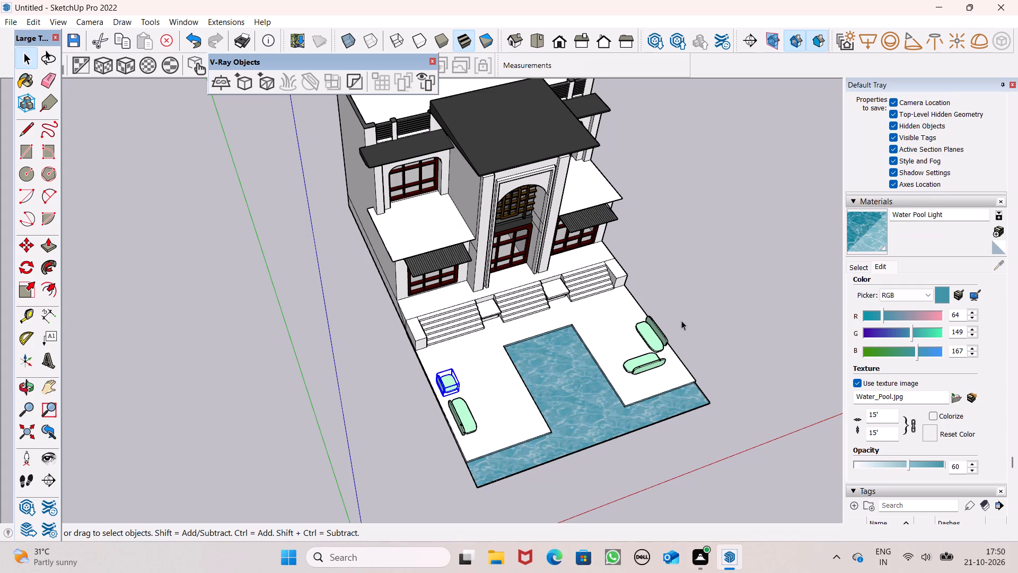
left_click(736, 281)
Scale the crosswise bench shorter along its length, pulling in its pool-facing end.
scroll(673, 394, "up", 7)
left_click(654, 371)
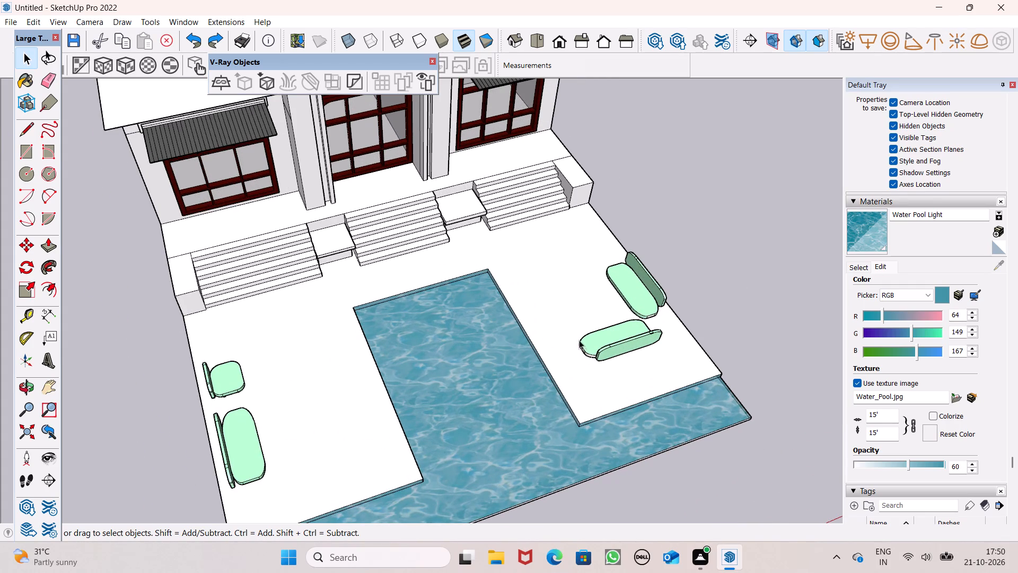
left_click(755, 284)
left_click(582, 342)
middle_click_drag(597, 358, 597, 345)
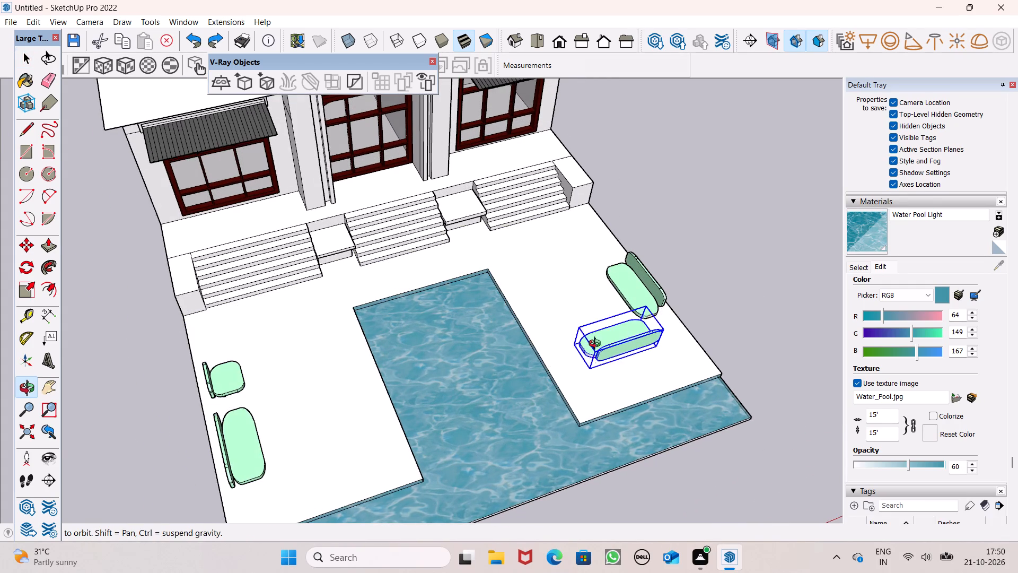
middle_click_drag(597, 345, 699, 176)
scroll(604, 190, "up", 6)
middle_click_drag(573, 407, 743, 400)
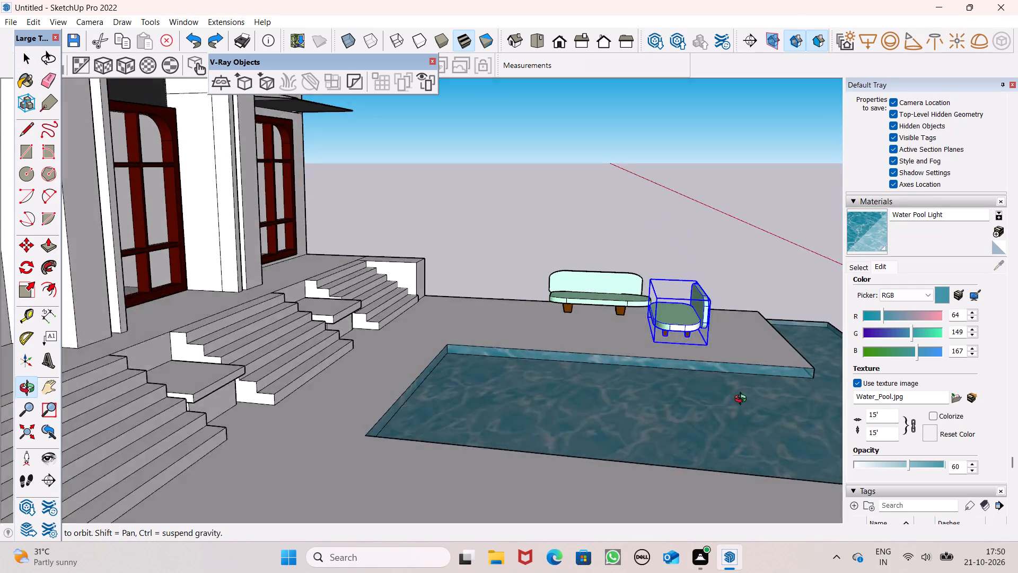
middle_click_drag(743, 400, 769, 483)
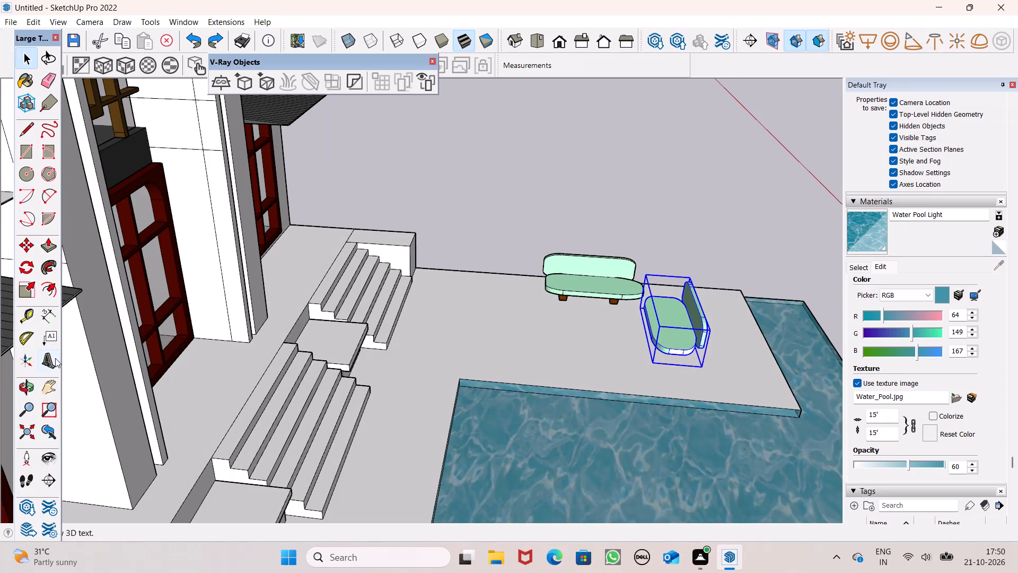
left_click(29, 289)
scroll(602, 271, "up", 6)
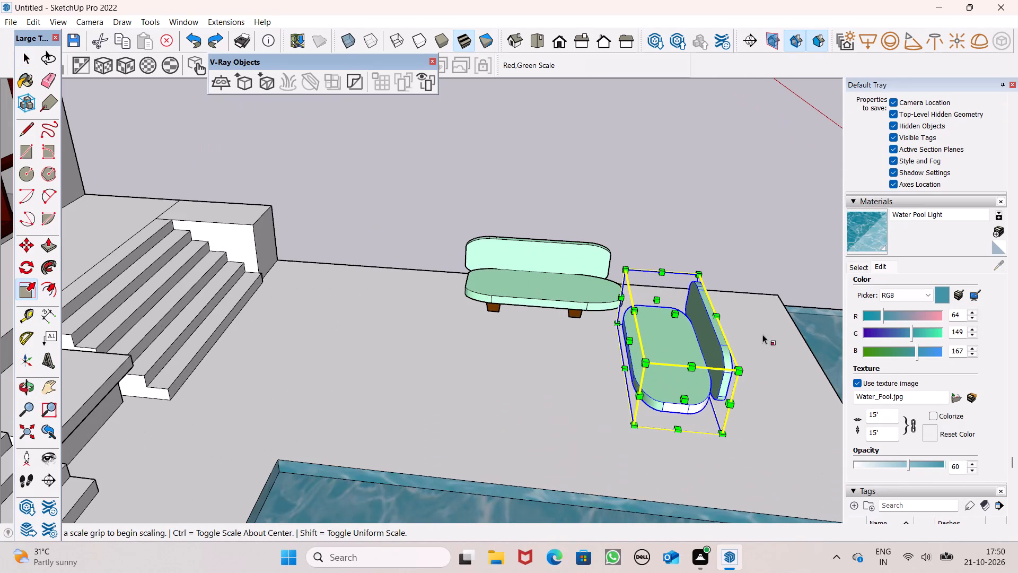
left_click_drag(670, 410, 666, 375)
Adjust the shortened crosswise bench with a further scale along its green direction, keeping it beside the long bench.
scroll(670, 279, "down", 5)
middle_click_drag(735, 314, 511, 437)
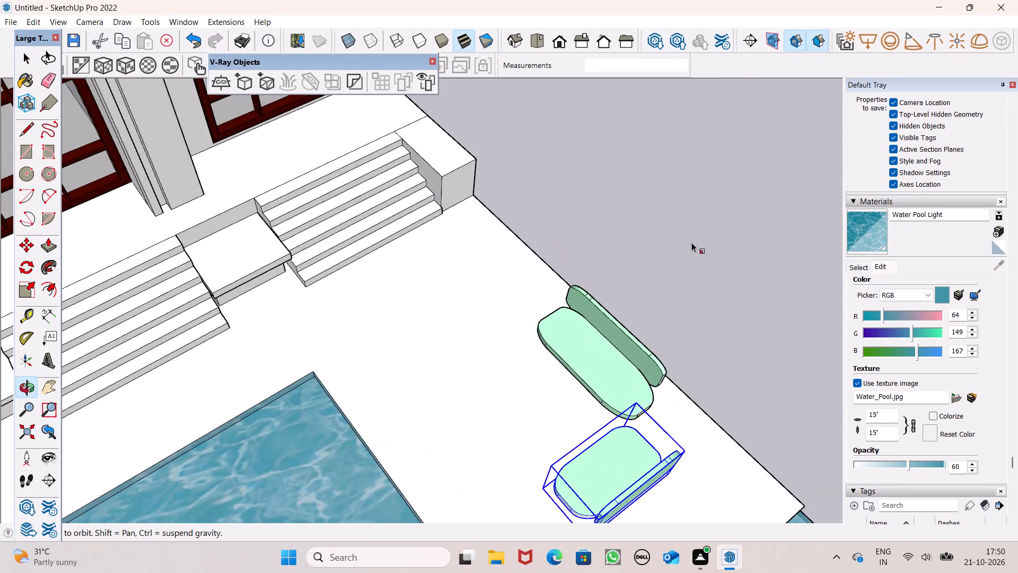
scroll(694, 239, "down", 5)
middle_click_drag(711, 374, 459, 340)
scroll(549, 276, "down", 4)
middle_click_drag(600, 406, 548, 365)
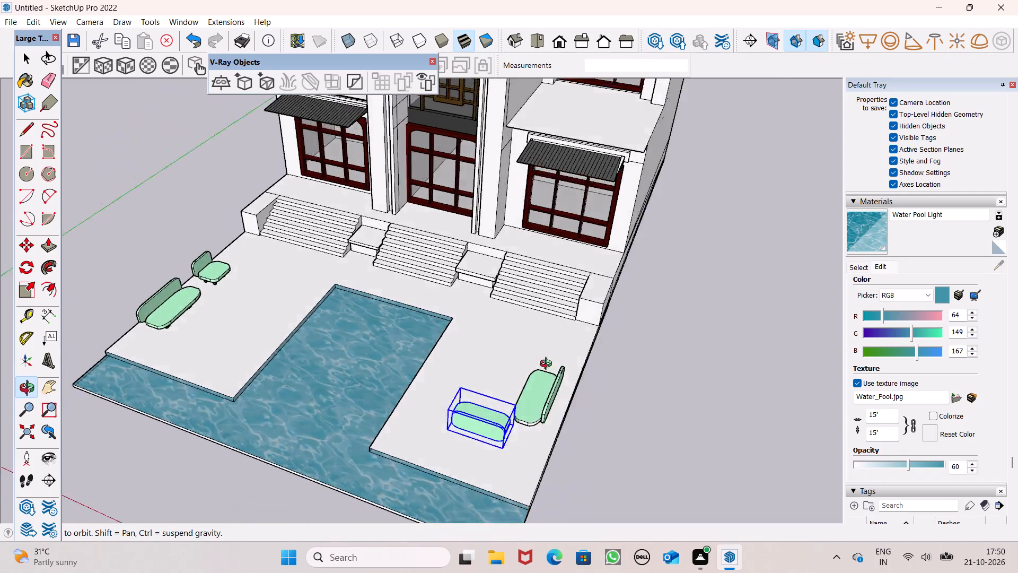
middle_click_drag(548, 365, 480, 372)
scroll(455, 472, "up", 12)
left_click_drag(433, 395, 424, 373)
scroll(696, 215, "down", 8)
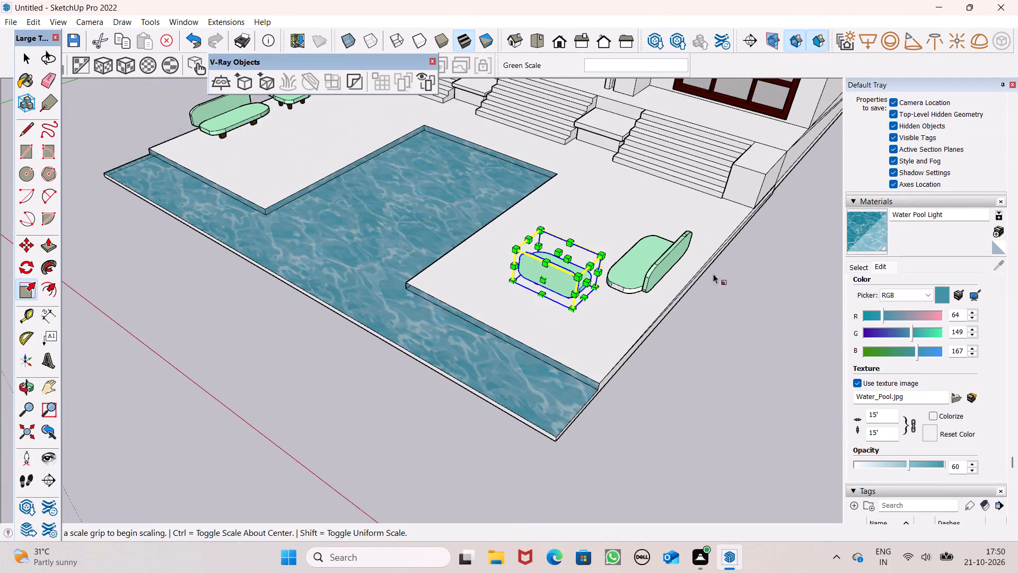
middle_click_drag(711, 286, 708, 338)
key("space")
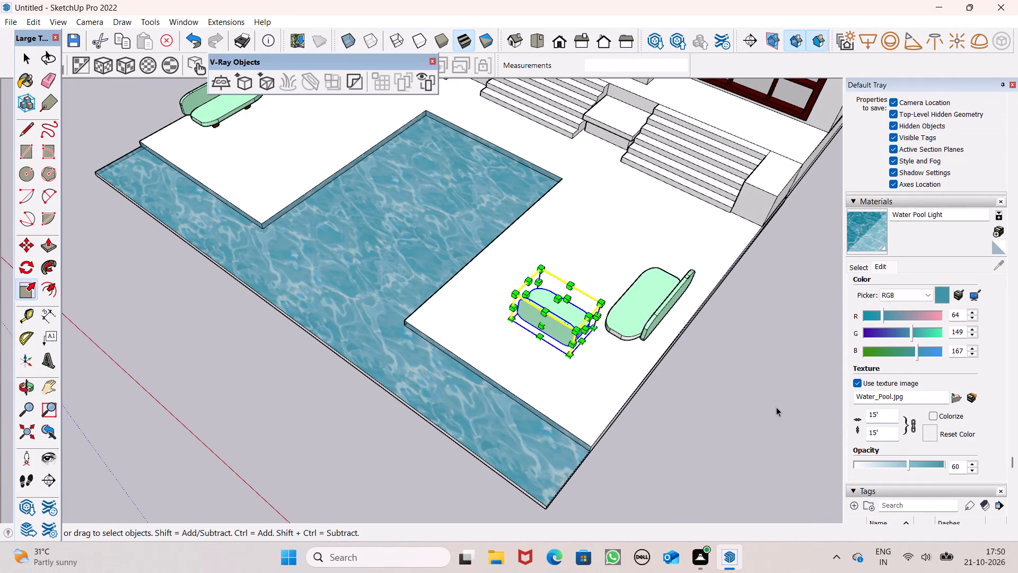
left_click(776, 412)
Copy the shortened bench about 45' 5 1/2" from the platform to the open ground beyond its side edge.
scroll(600, 318, "up", 6)
middle_click_drag(604, 324, 550, 175)
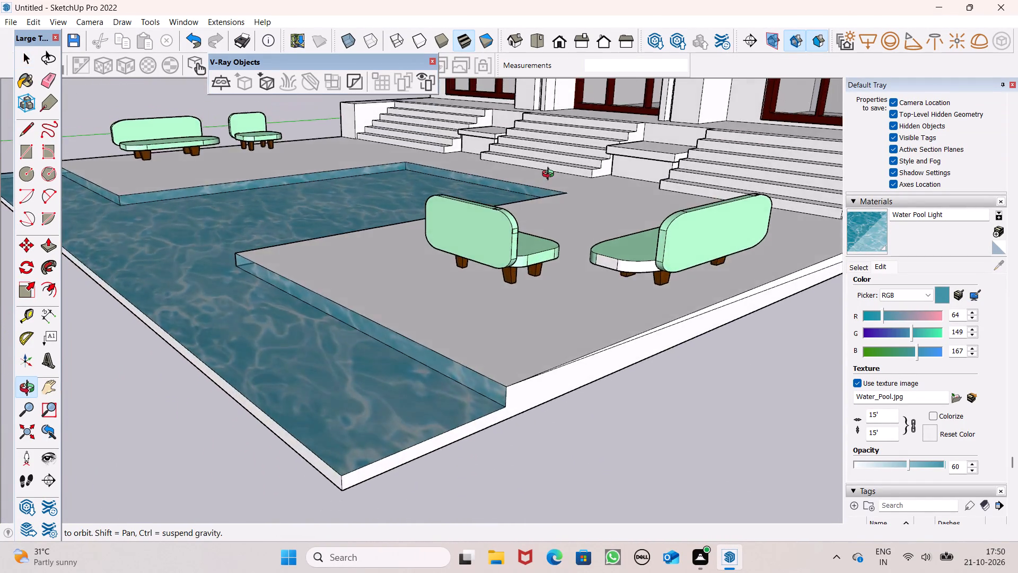
middle_click_drag(550, 175, 594, 331)
scroll(594, 318, "down", 11)
middle_click_drag(586, 337, 591, 366)
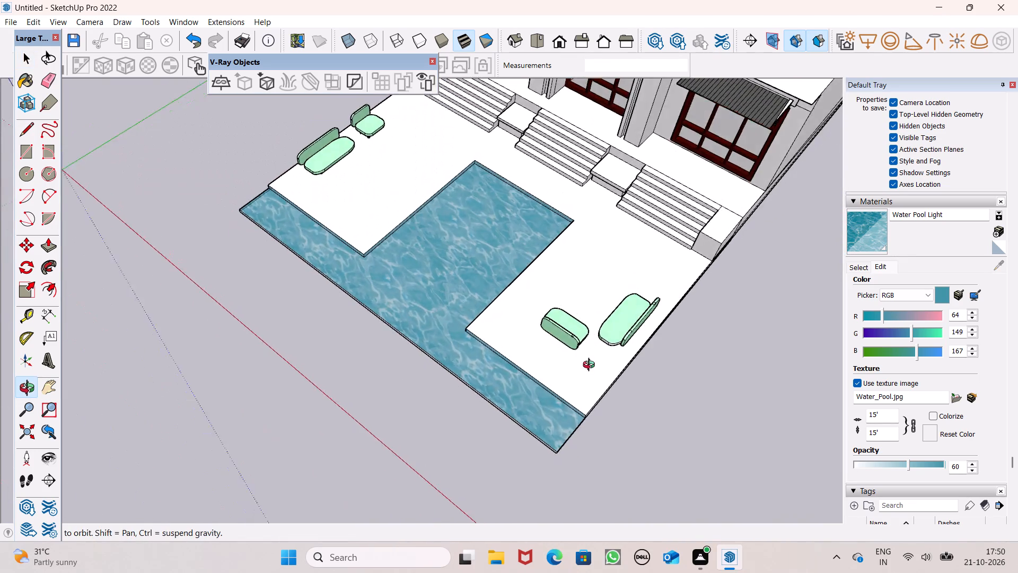
middle_click_drag(591, 366, 594, 413)
scroll(571, 378, "up", 2)
left_click(548, 338)
scroll(500, 305, "down", 4)
middle_click_drag(489, 312, 492, 317)
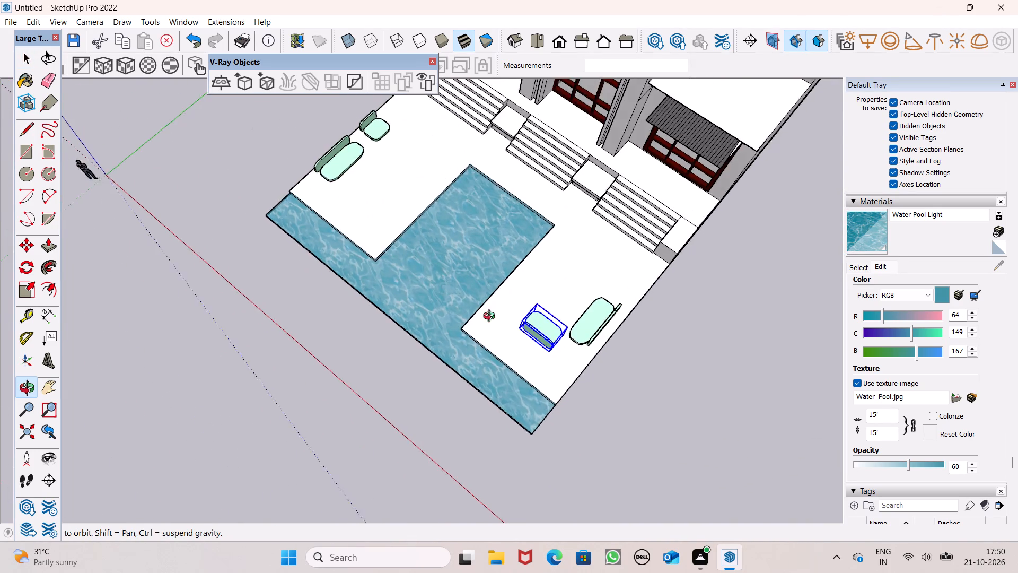
middle_click_drag(492, 317, 648, 322)
scroll(610, 303, "down", 2)
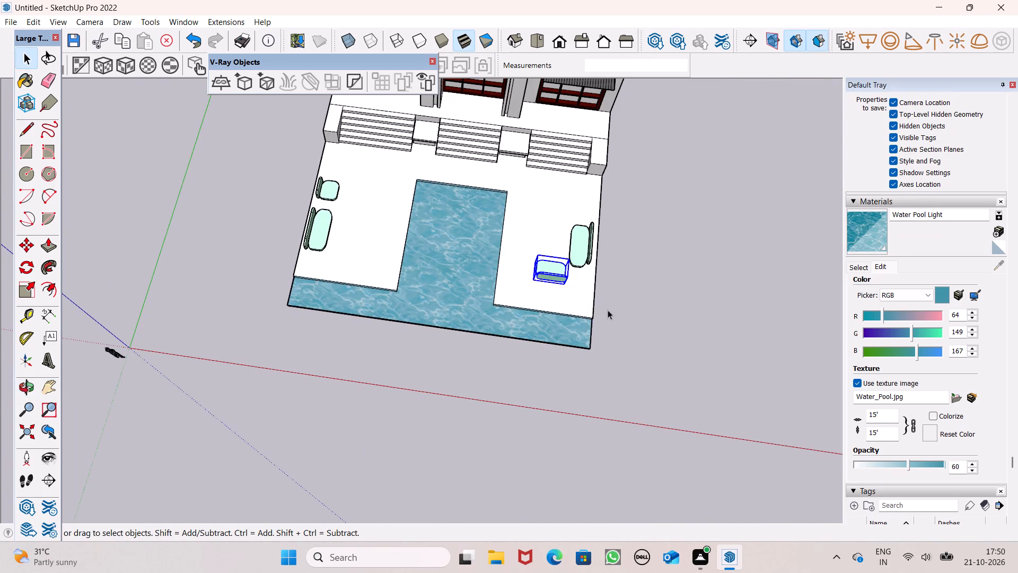
key("m")
key("Return")
scroll(514, 277, "down", 5)
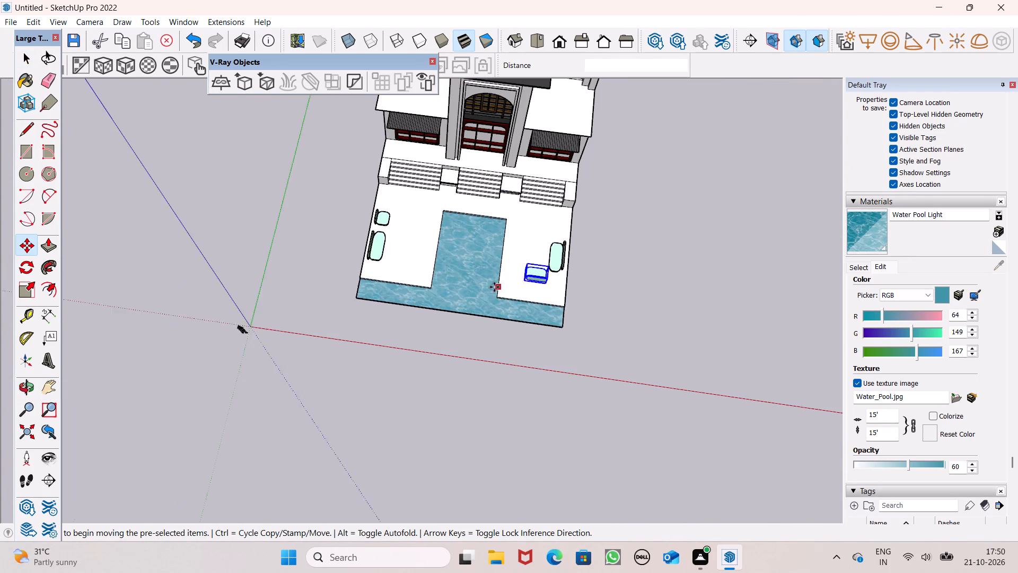
scroll(590, 192, "up", 4)
scroll(540, 228, "down", 5)
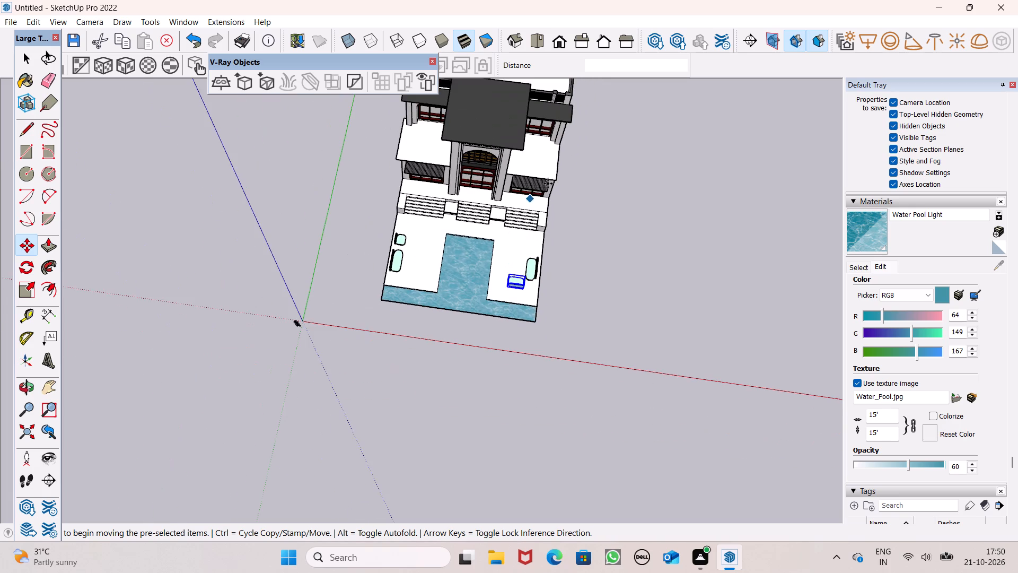
scroll(561, 172, "up", 5)
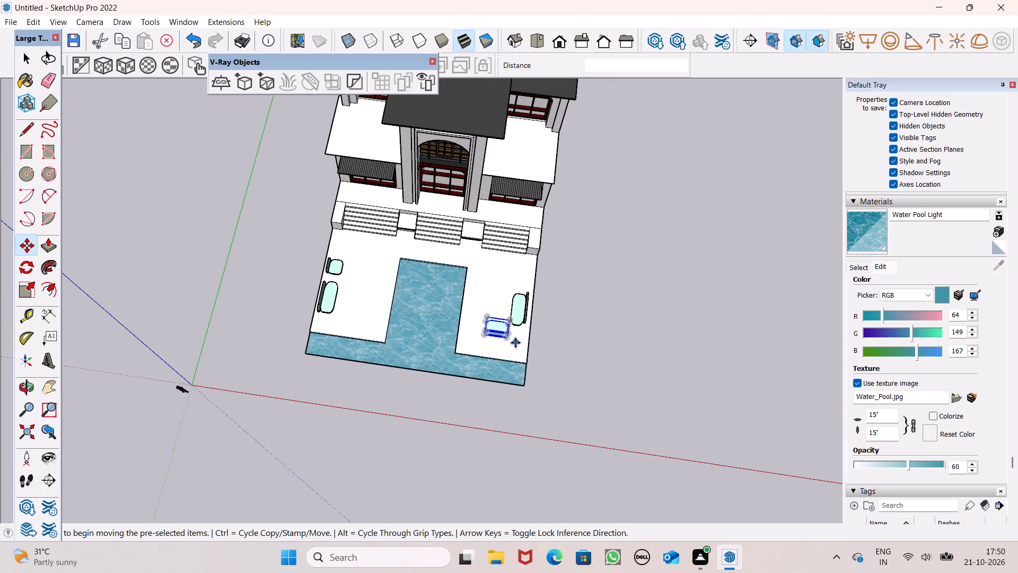
left_click_drag(510, 341, 673, 366, "ctrl")
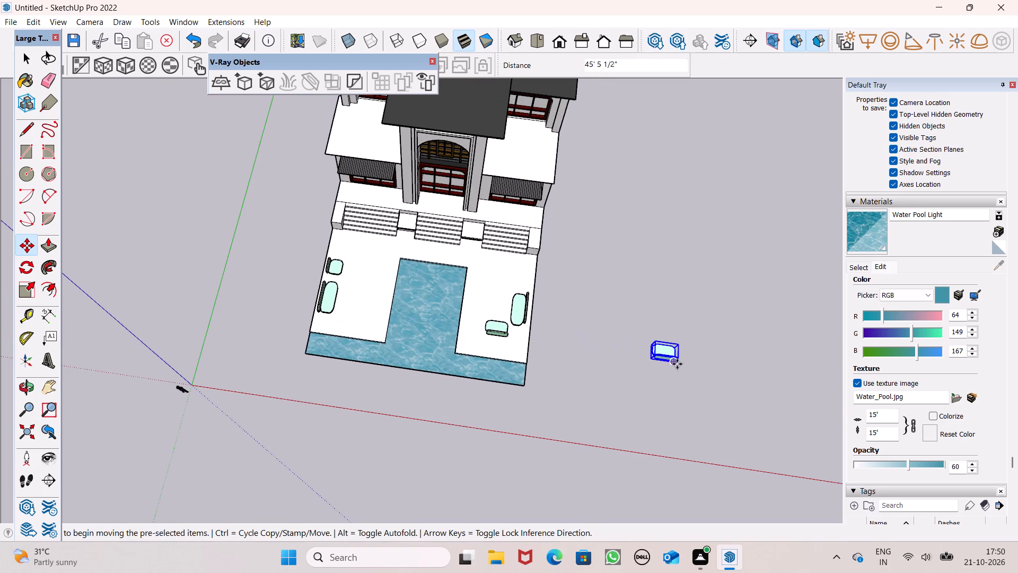
left_click(677, 393)
key("space")
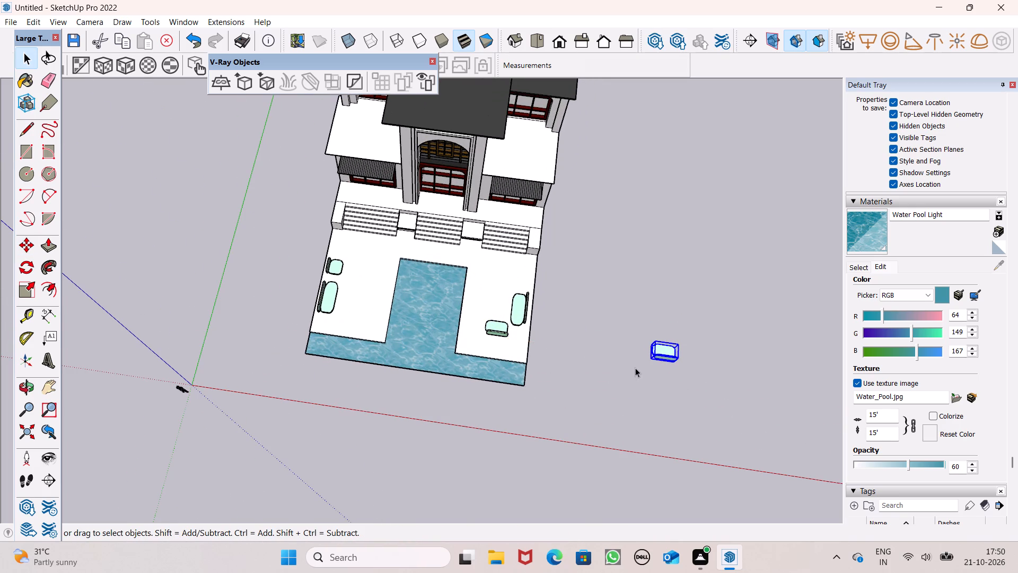
left_click(635, 367)
Rotate the copied short bench on the open ground about half a turn so its backrest faces the opposite way.
scroll(713, 337, "up", 6)
middle_click_drag(704, 351, 710, 227)
scroll(710, 227, "up", 1)
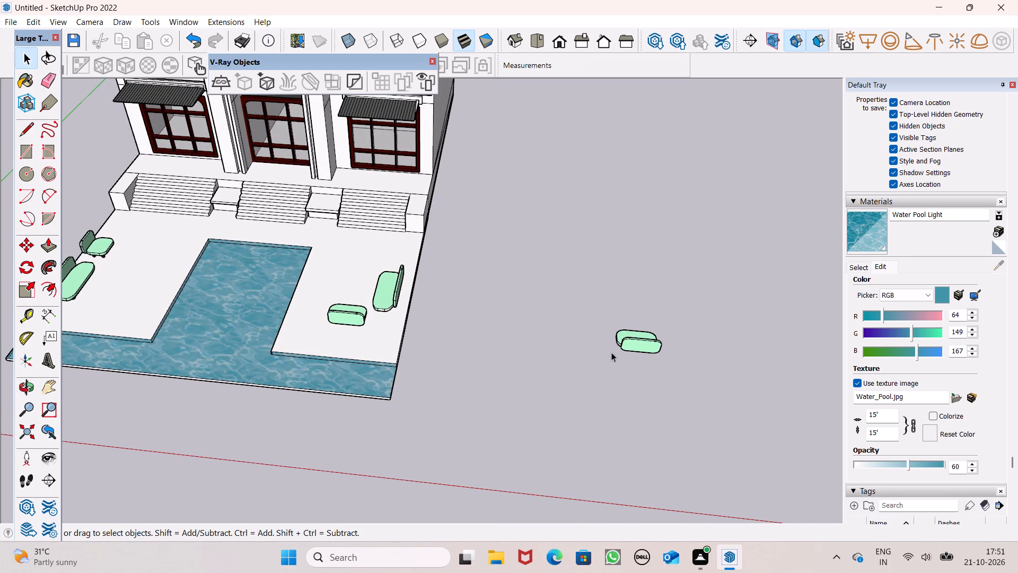
left_click(642, 344)
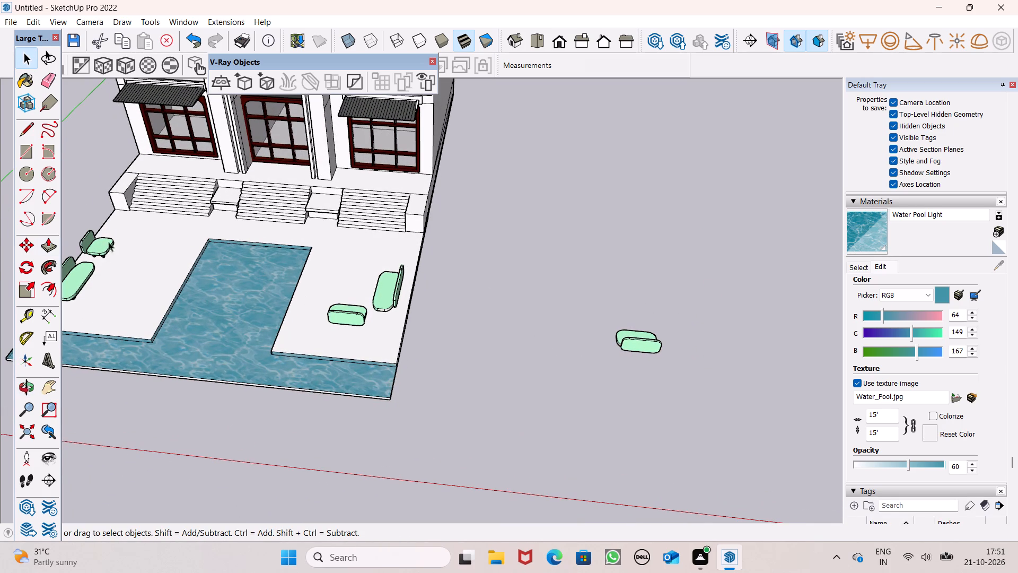
left_click(34, 269)
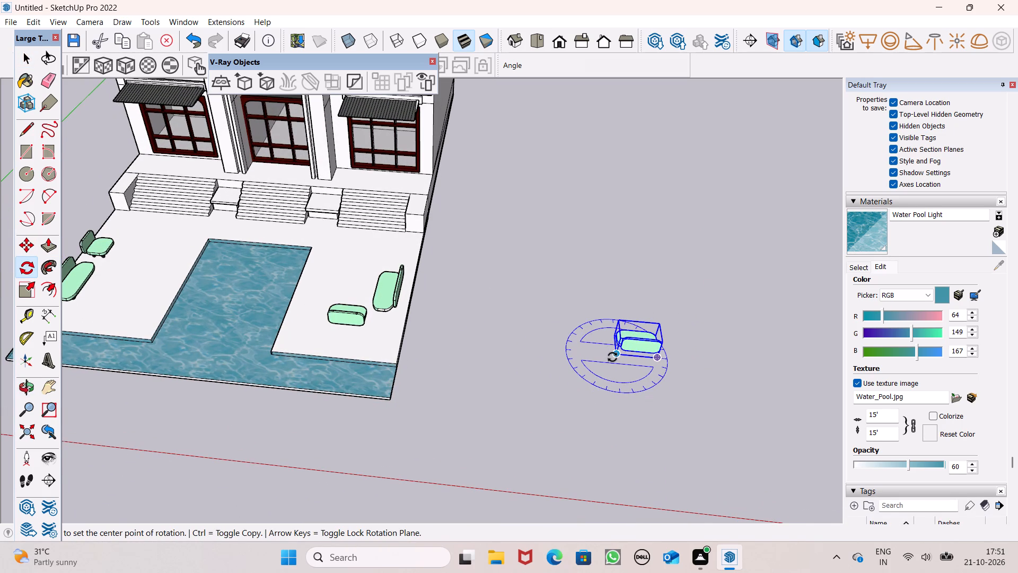
left_click(612, 357)
left_click(559, 353)
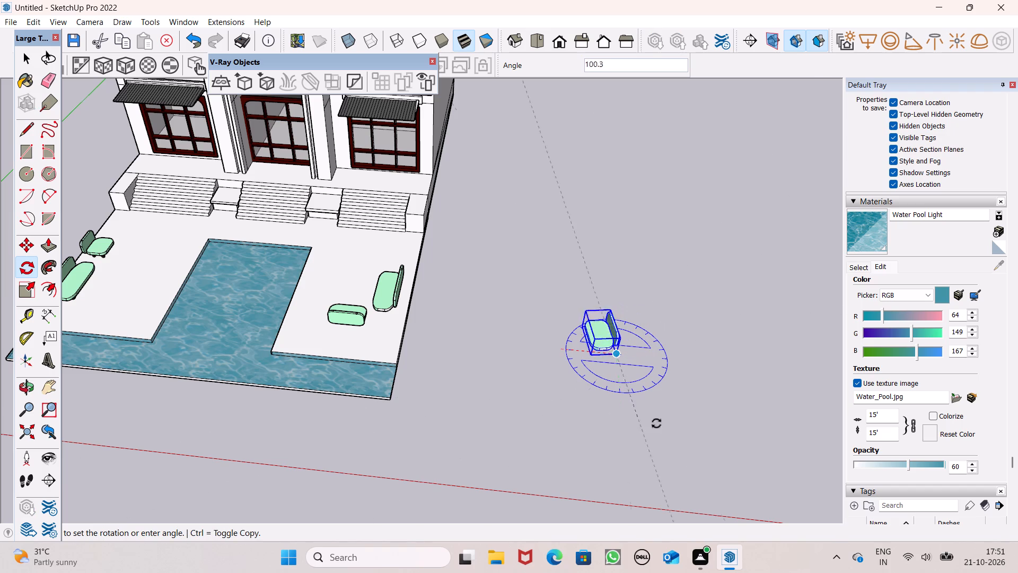
left_click(719, 360)
key("space")
Move the rotated bench about 43' 7" onto the platform, between the stairs and the long bench, opposite the other short bench.
scroll(700, 311, "down", 3)
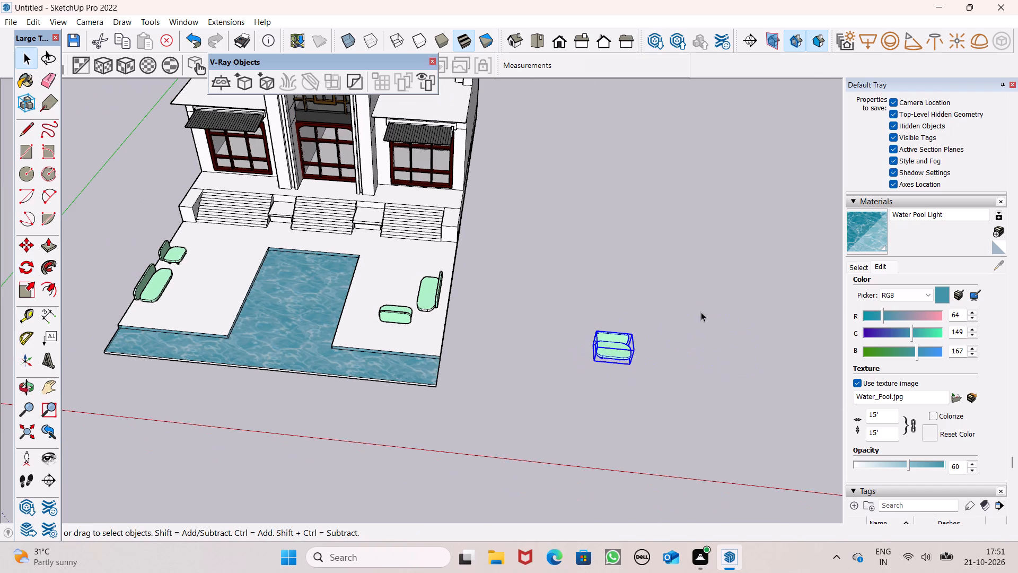
key("m")
key("Return")
scroll(705, 331, "down", 6)
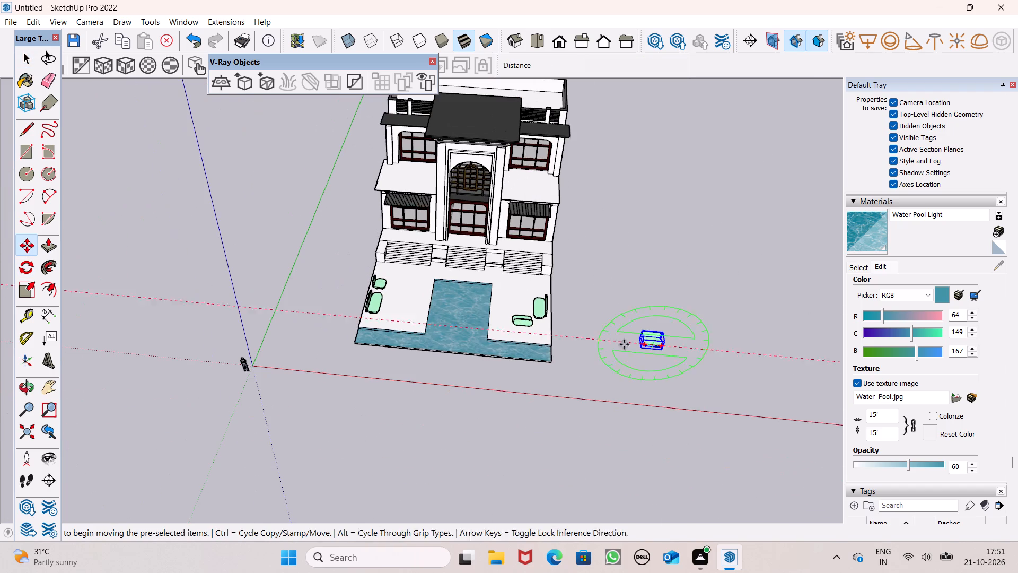
scroll(494, 289, "up", 5)
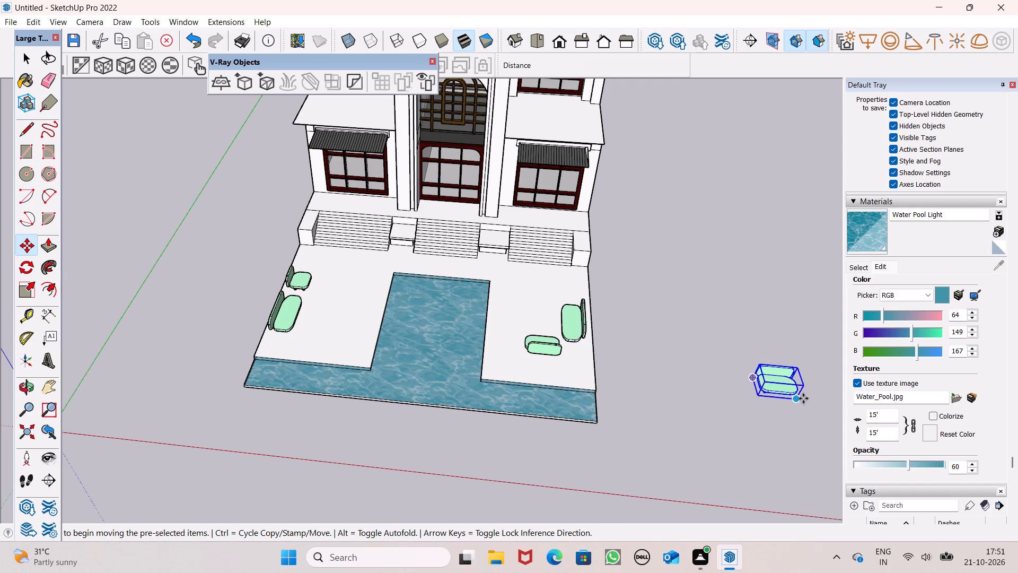
left_click_drag(800, 398, 554, 308)
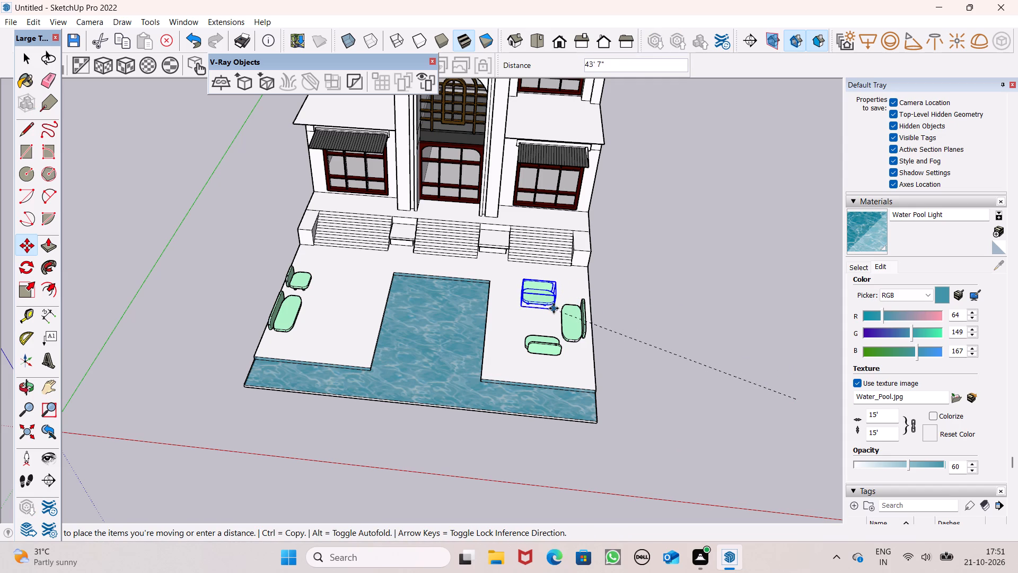
left_click_drag(554, 308, 555, 307)
Nudge the stair-side short bench slightly away from the stairs to refine its spacing, and clear the selection.
scroll(526, 327, "up", 7)
middle_click_drag(536, 338, 612, 245)
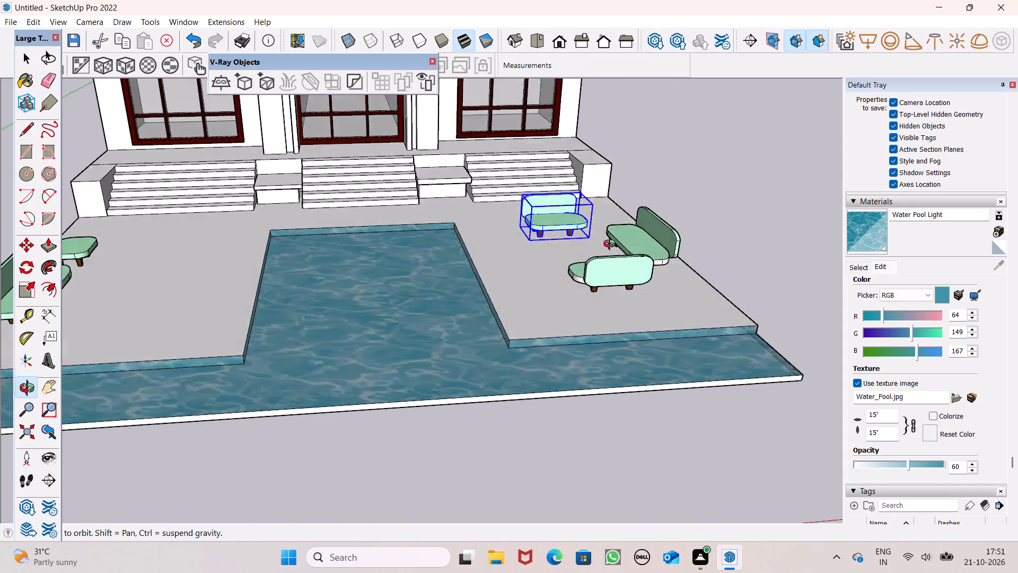
middle_click_drag(612, 245, 651, 186)
scroll(533, 176, "up", 7)
middle_click_drag(552, 339, 704, 375)
scroll(704, 375, "up", 1)
scroll(527, 266, "down", 9)
middle_click_drag(577, 312, 682, 334)
scroll(657, 246, "up", 7)
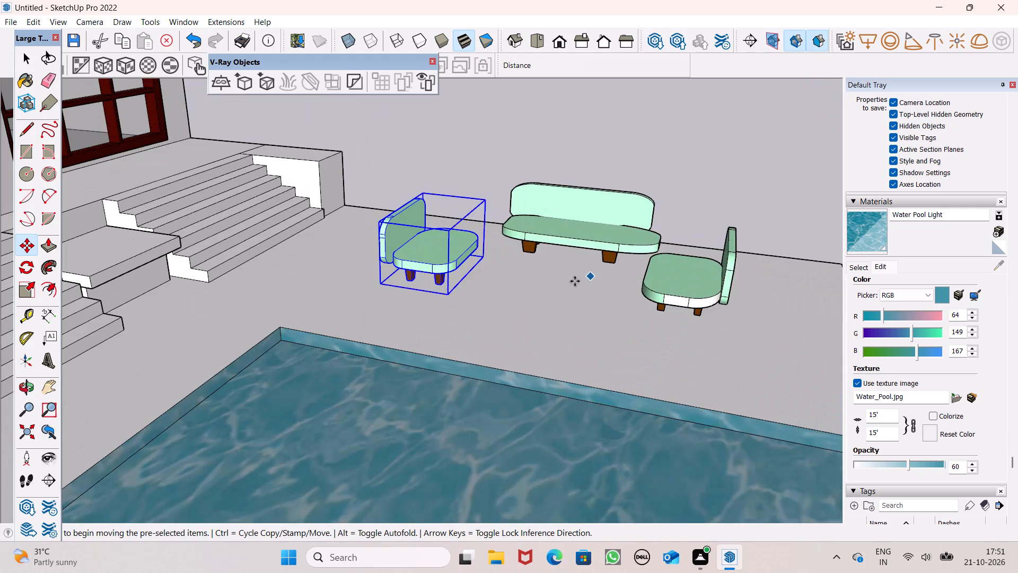
left_click_drag(448, 294, 469, 301)
key("space")
left_click(701, 142)
Nudge the long bench slightly along the platform's side edge, away from the stairs, between the two short benches, and clear the selection.
scroll(699, 184, "down", 6)
middle_click_drag(684, 223, 566, 450)
scroll(524, 303, "down", 5)
middle_click_drag(547, 325, 531, 326)
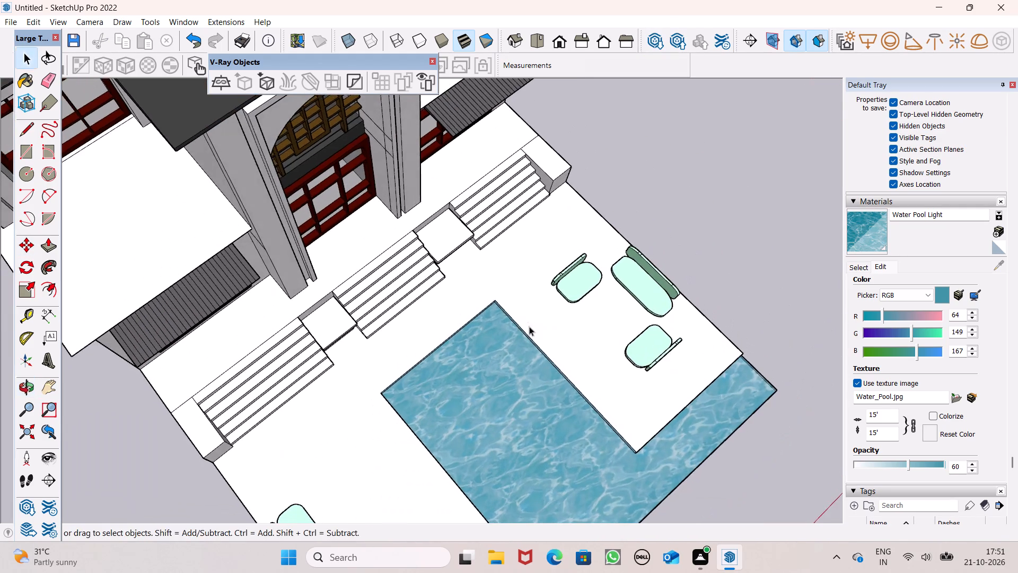
scroll(551, 320, "up", 7)
scroll(544, 290, "down", 5)
middle_click_drag(595, 320, 625, 291)
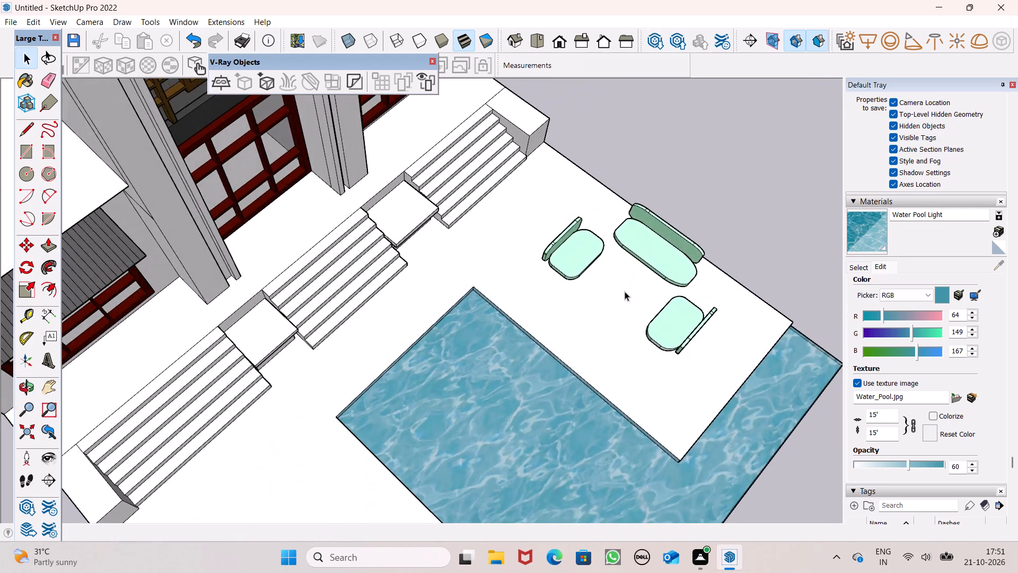
scroll(555, 288, "down", 4)
middle_click_drag(679, 315, 594, 332)
scroll(597, 335, "up", 6)
middle_click_drag(593, 336, 598, 333)
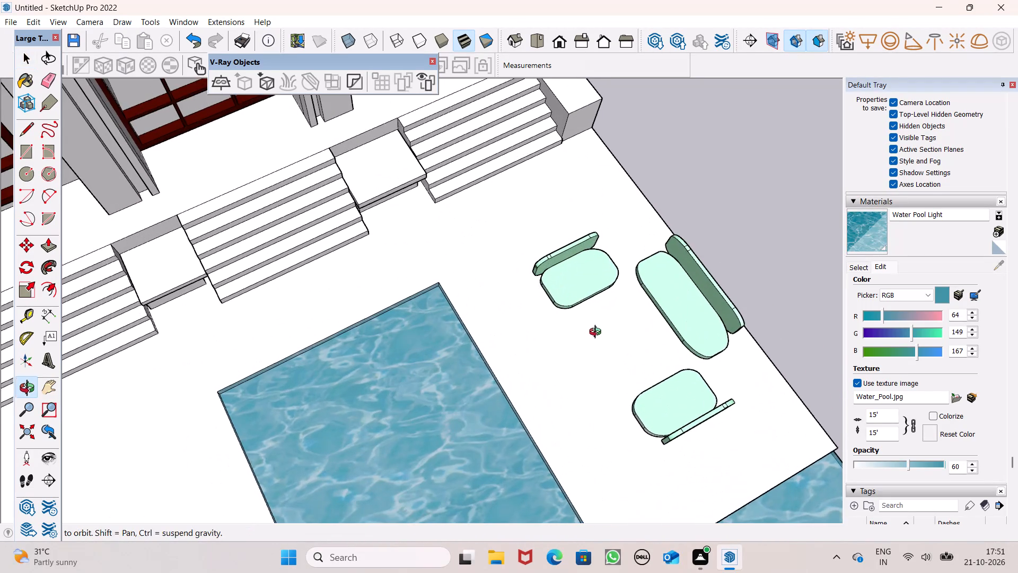
middle_click_drag(598, 333, 627, 317)
scroll(620, 324, "up", 1)
left_click(685, 283)
scroll(539, 275, "down", 2)
middle_click_drag(677, 347, 577, 353)
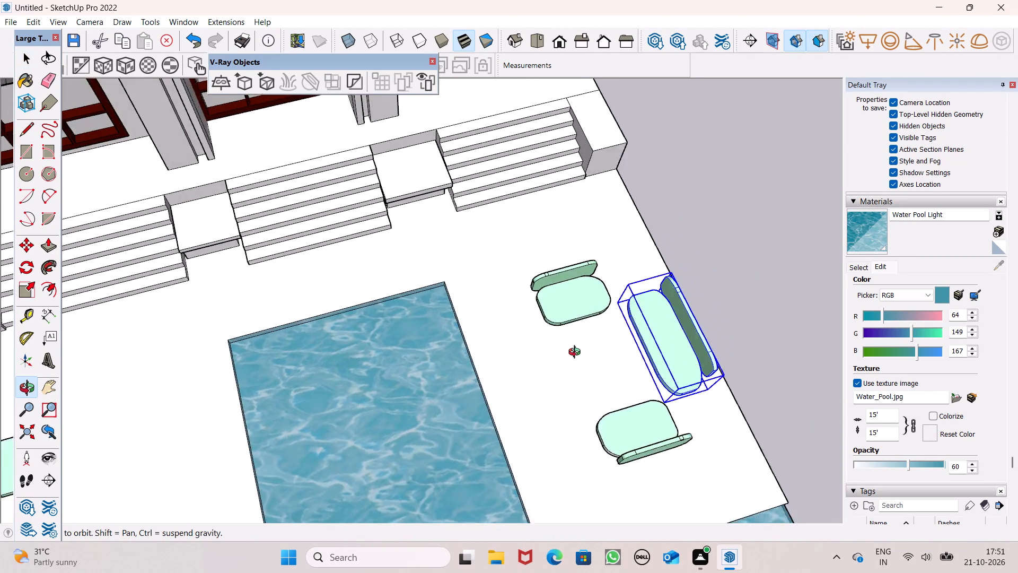
middle_click_drag(577, 353, 556, 355)
key("m")
key("Return")
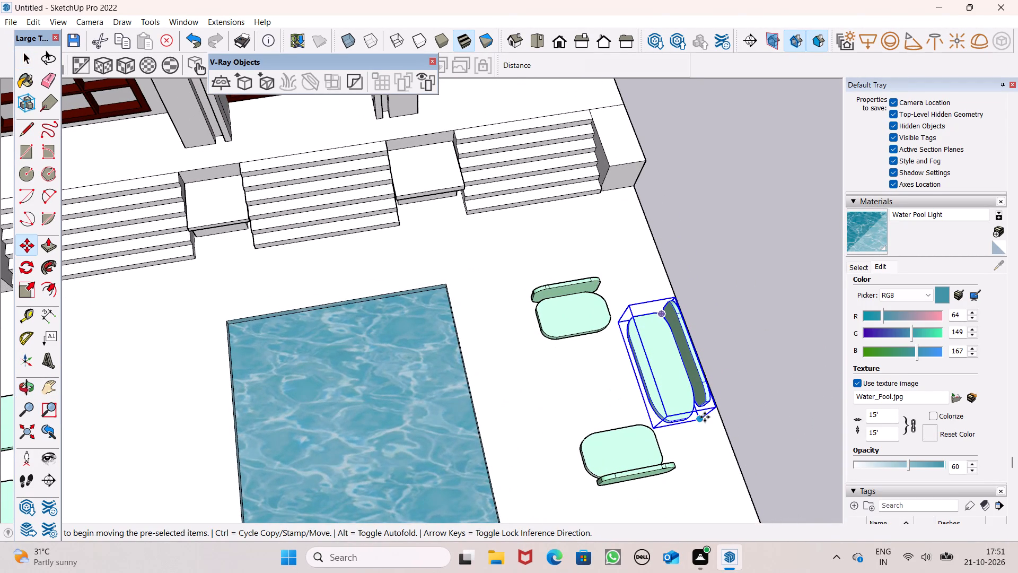
left_click_drag(700, 423, 700, 429)
key("space")
left_click(757, 329)
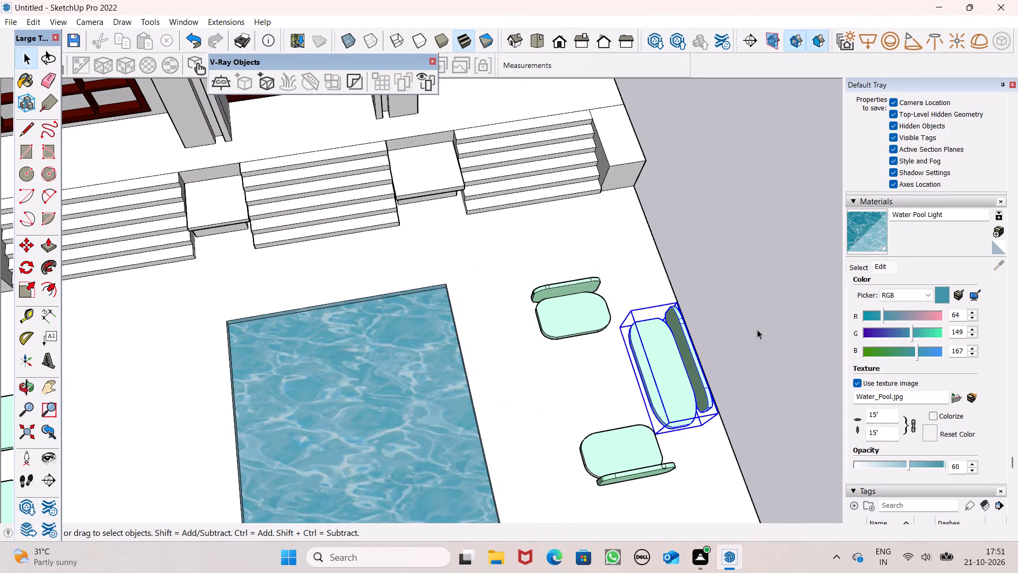
Examine the seating arrangement, the pool and the whole building from above and from the front.
scroll(682, 323, "down", 4)
middle_click_drag(610, 458, 642, 433)
scroll(626, 419, "up", 1)
scroll(554, 348, "down", 8)
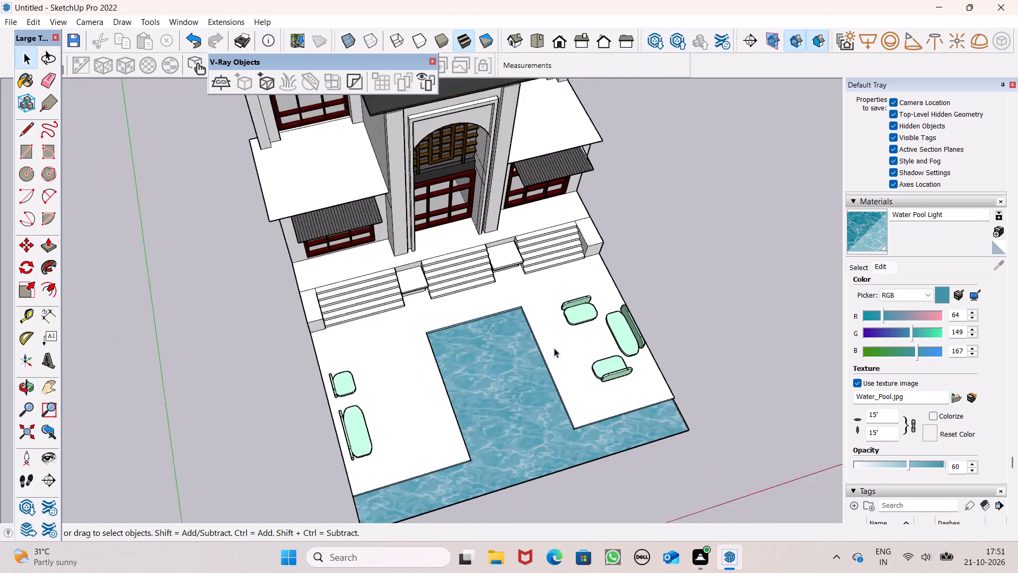
scroll(554, 348, "down", 3)
middle_click_drag(542, 390, 477, 142)
scroll(426, 335, "down", 4)
middle_click_drag(612, 427, 614, 414)
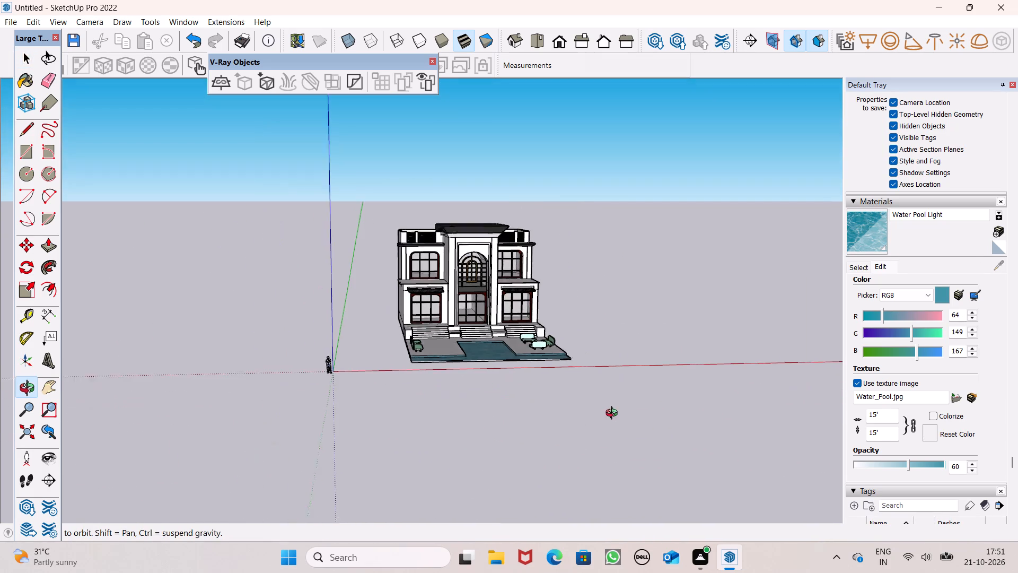
middle_click_drag(614, 414, 542, 448)
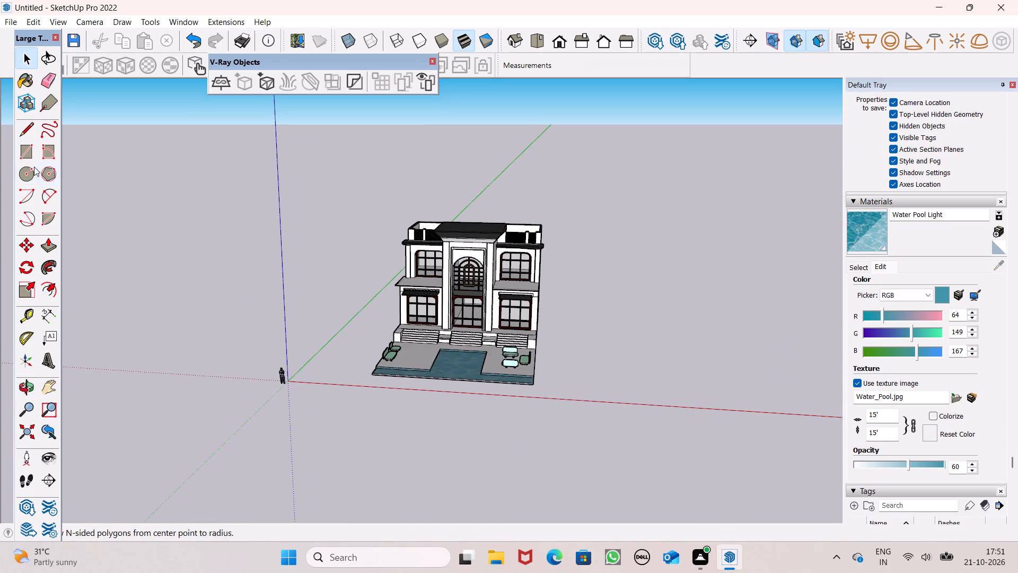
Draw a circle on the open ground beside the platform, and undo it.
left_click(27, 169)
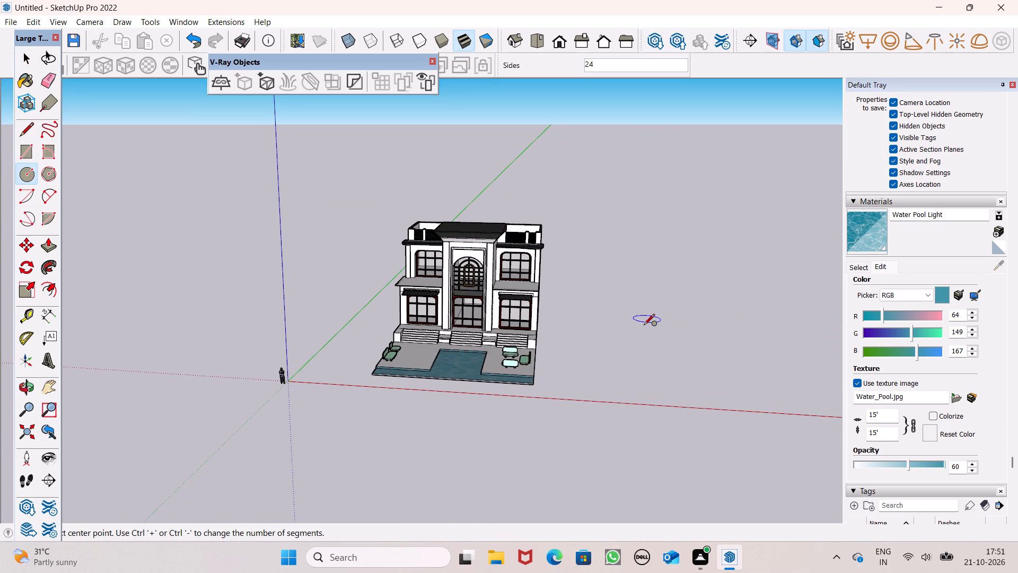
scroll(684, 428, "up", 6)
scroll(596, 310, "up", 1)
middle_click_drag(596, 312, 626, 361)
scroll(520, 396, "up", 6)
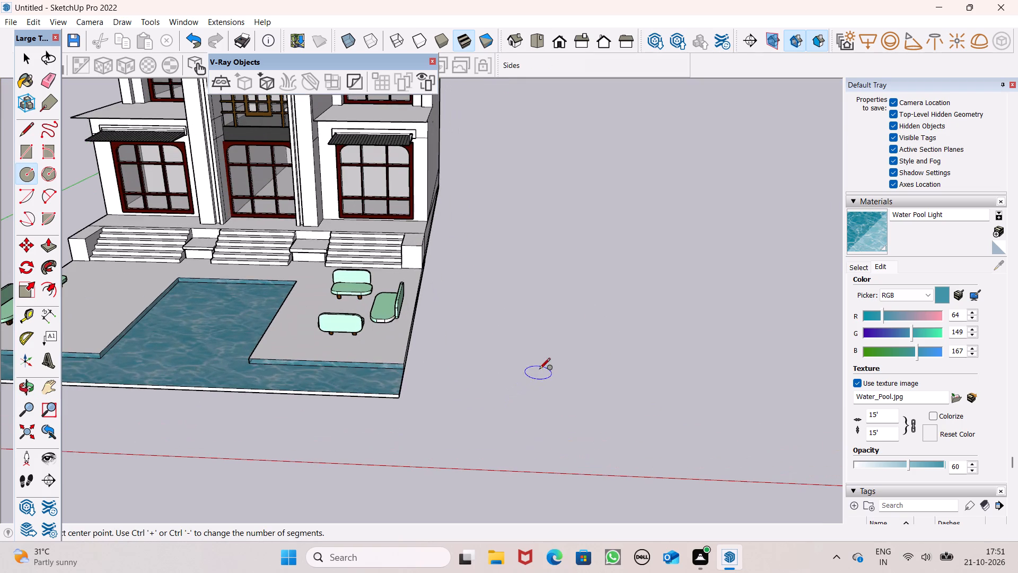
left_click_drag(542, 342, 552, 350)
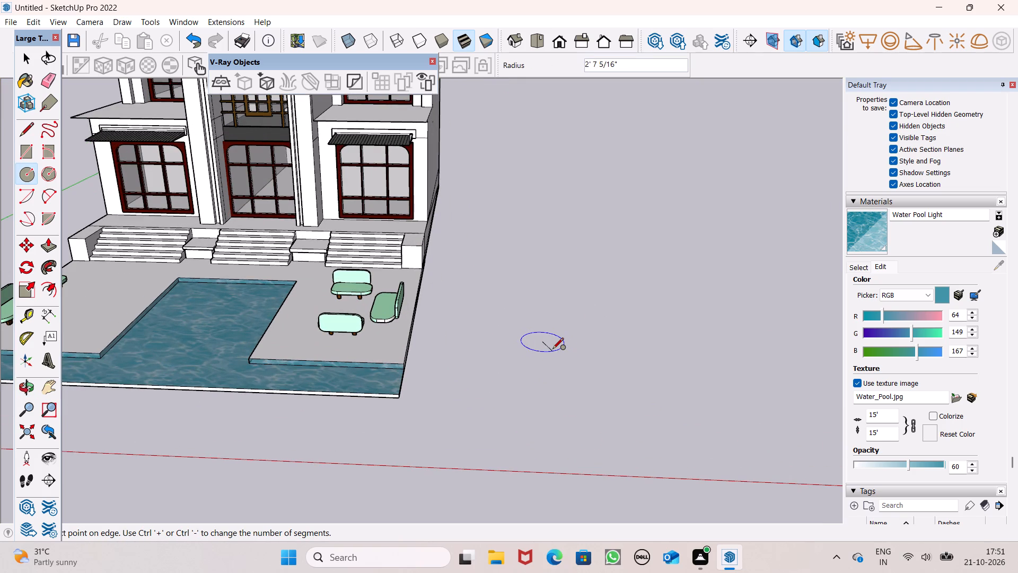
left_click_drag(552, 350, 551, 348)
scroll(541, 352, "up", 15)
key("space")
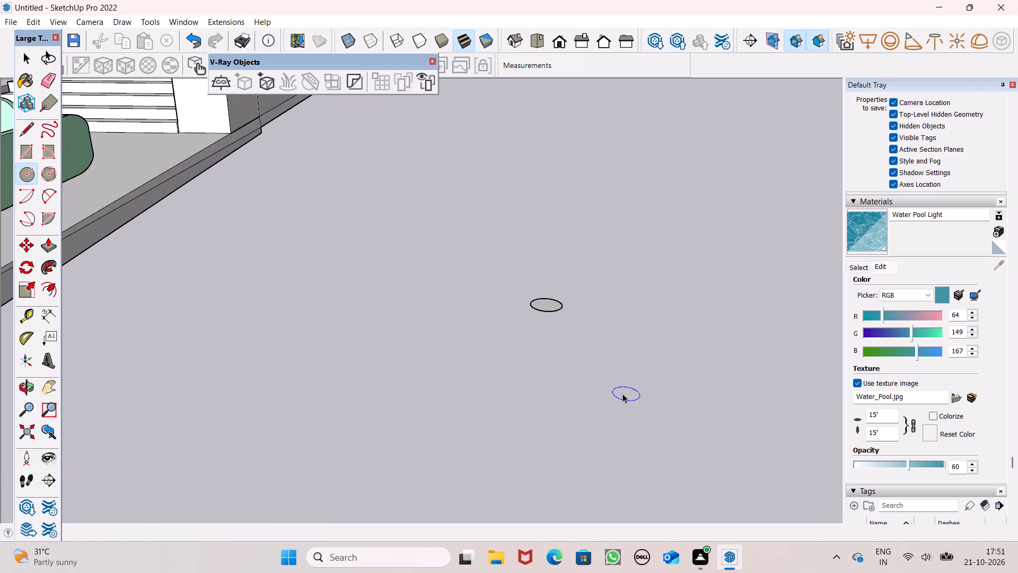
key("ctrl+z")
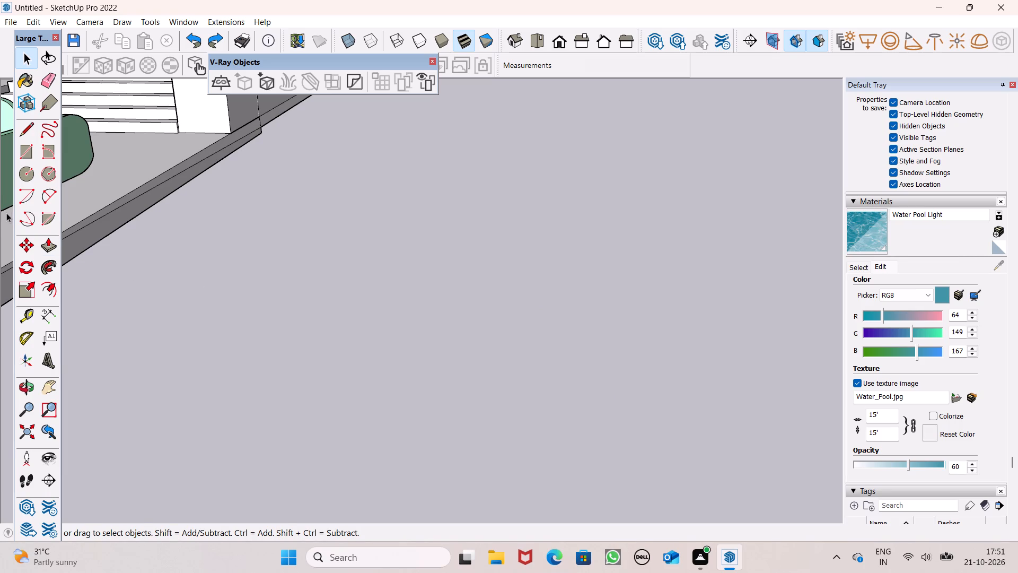
Draw a small circle on the open ground beyond the platform's side edge, near the benches.
left_click(25, 173)
left_click_drag(455, 317, 460, 330)
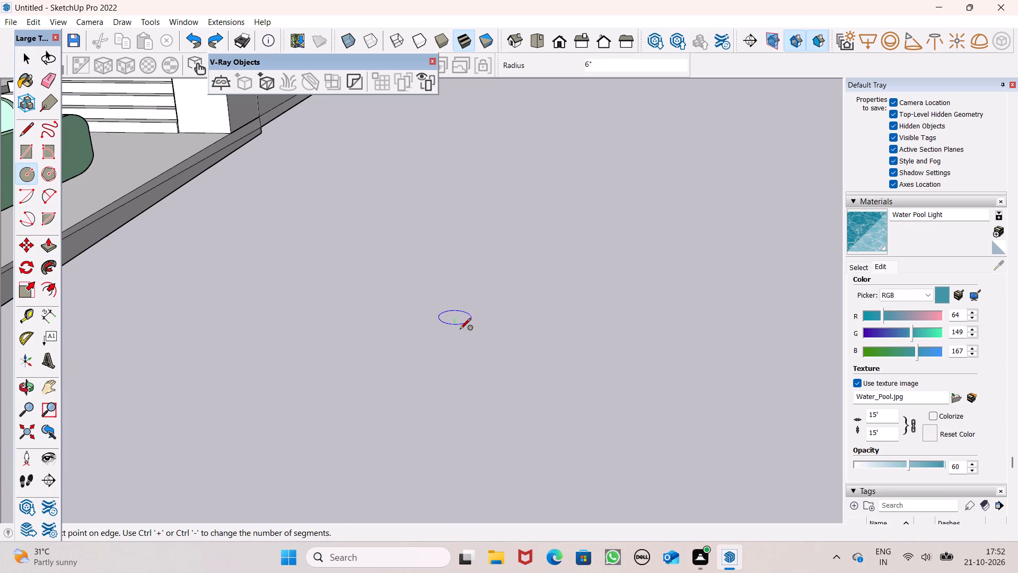
left_click_drag(460, 330, 463, 334)
key("space")
Extrude the circle 4" upward with Push/Pull to form a thin round disc.
scroll(567, 270, "down", 5)
middle_click_drag(589, 307, 590, 346)
left_click(42, 241)
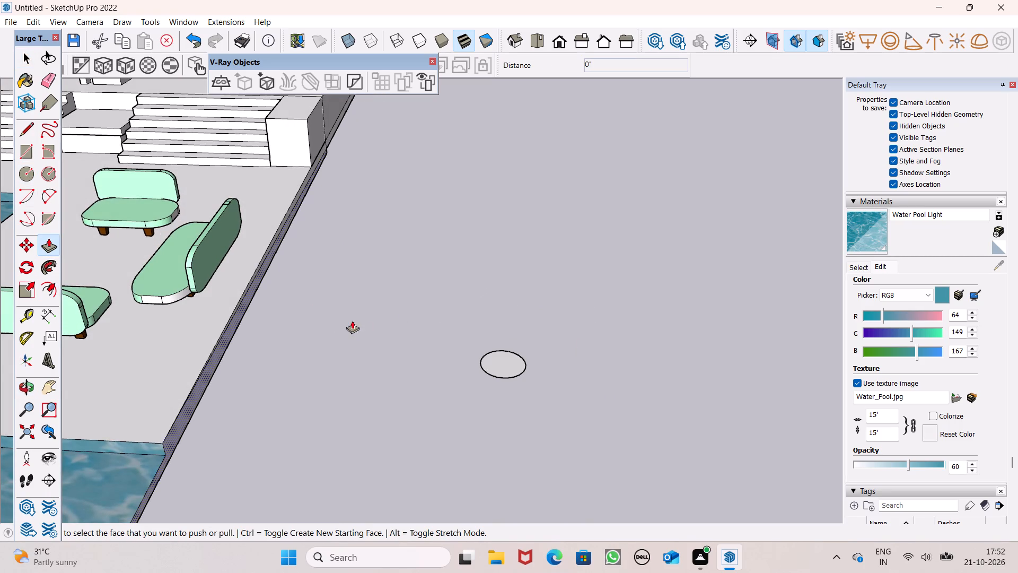
scroll(496, 361, "up", 6)
left_click_drag(502, 364, 500, 349)
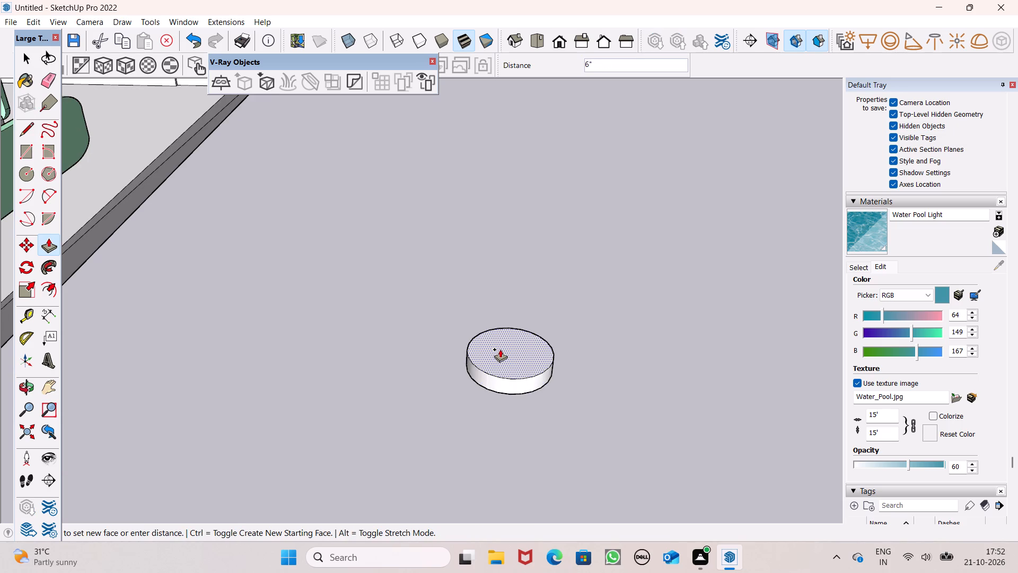
left_click_drag(500, 349, 500, 349)
key("4")
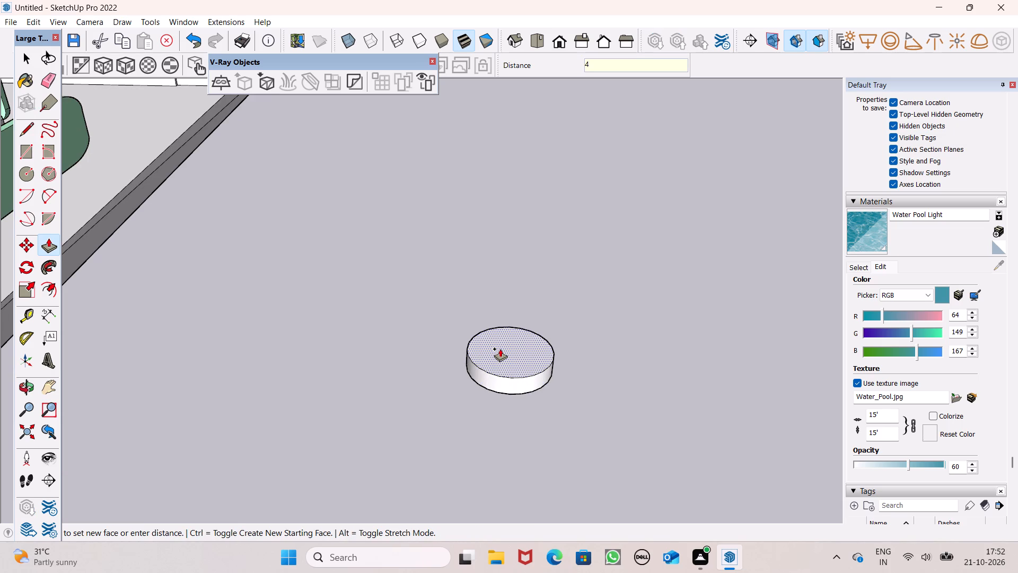
left_click_drag(500, 349, 501, 347)
key("shift+quotedbl")
key("Return")
scroll(498, 340, "down", 2)
middle_click_drag(527, 369, 527, 286)
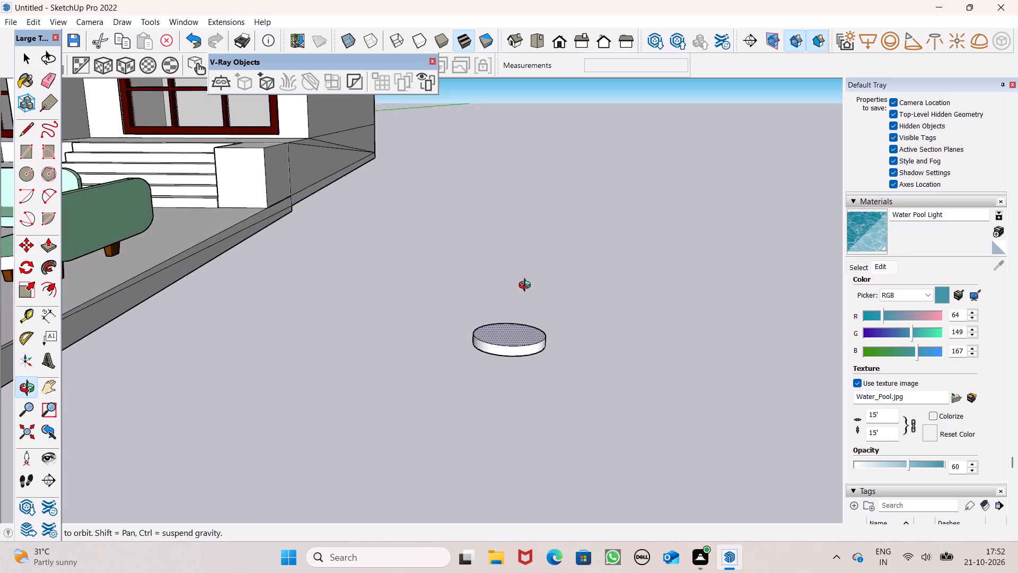
middle_click_drag(527, 286, 527, 286)
scroll(510, 331, "up", 6)
key("space")
Select all of the round disc's faces and edges and make them a group.
scroll(575, 354, "down", 2)
middle_click_drag(555, 371, 554, 327)
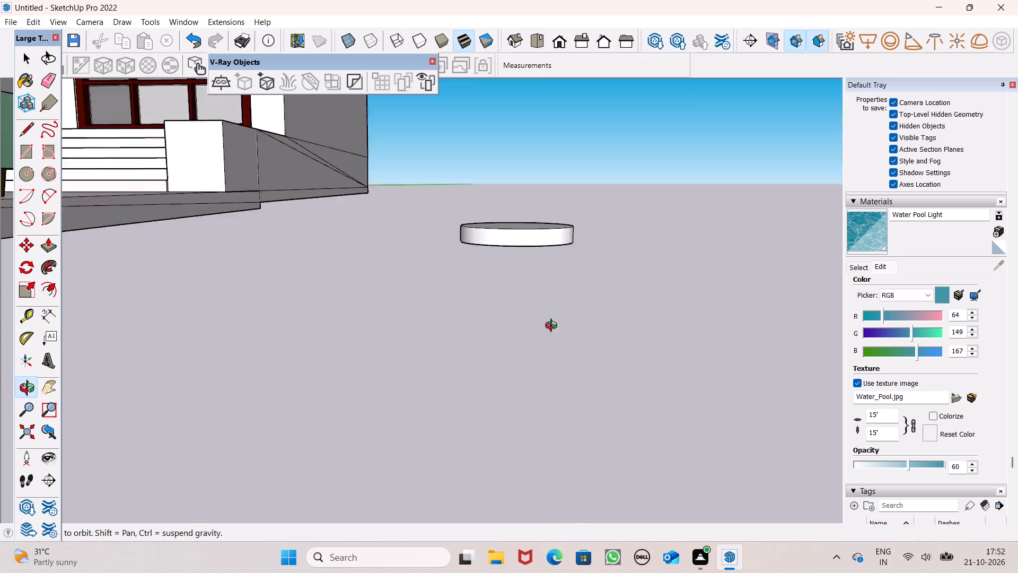
middle_click_drag(554, 327, 552, 332)
scroll(552, 333, "down", 3)
middle_click_drag(522, 261, 513, 210)
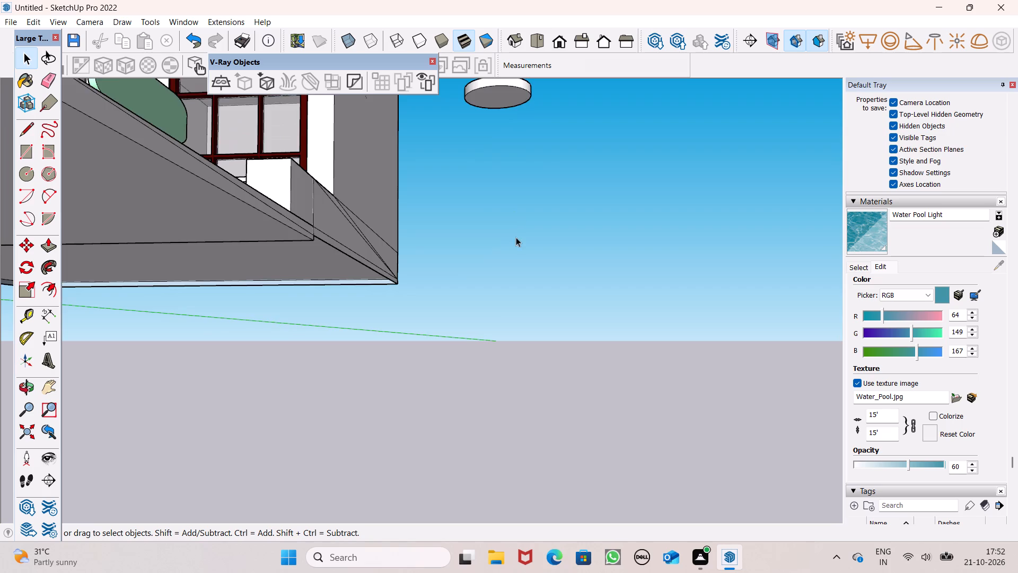
scroll(517, 238, "down", 4)
scroll(497, 164, "up", 8)
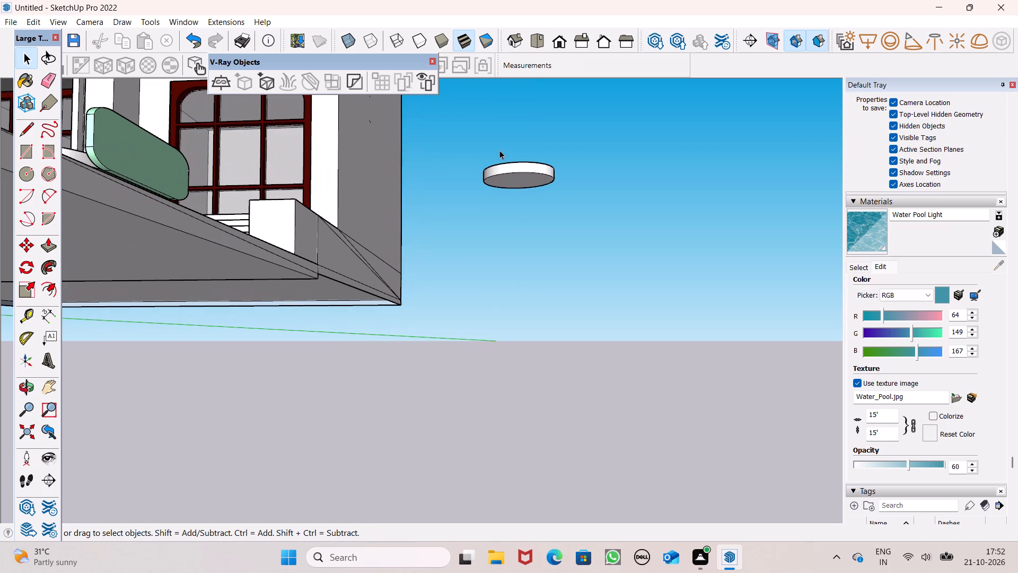
scroll(503, 173, "up", 1)
middle_click_drag(499, 209, 503, 239)
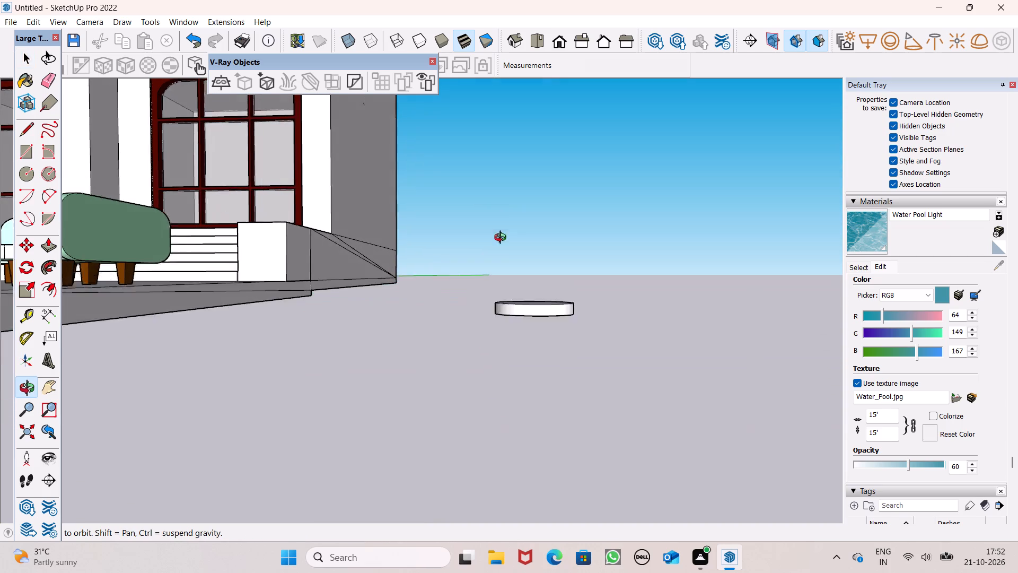
middle_click_drag(503, 239, 503, 242)
triple_click(535, 342)
left_click(536, 340)
right_click_drag(536, 337, 550, 314)
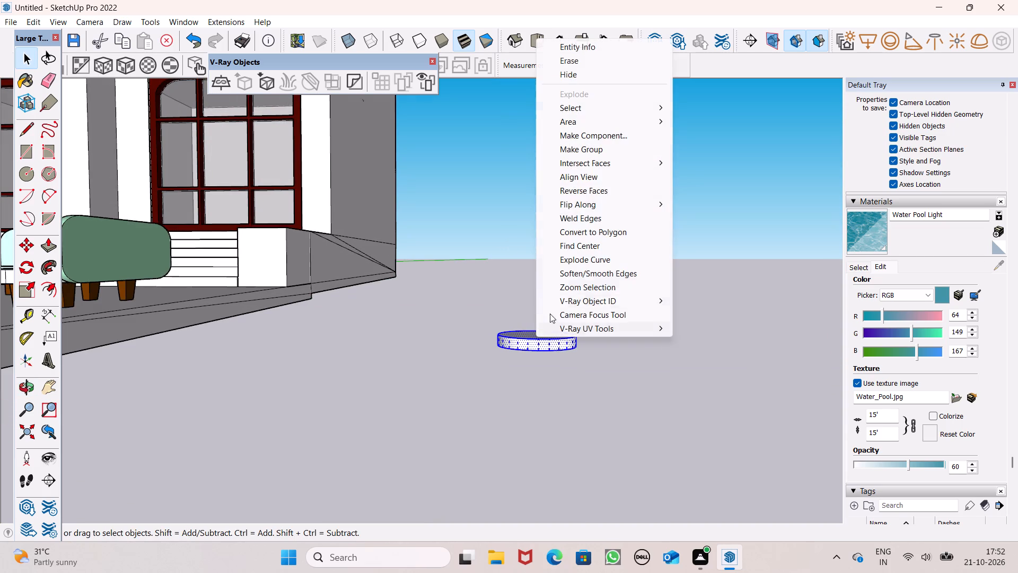
right_click_drag(550, 314, 536, 328)
left_click(584, 149)
left_click(587, 291)
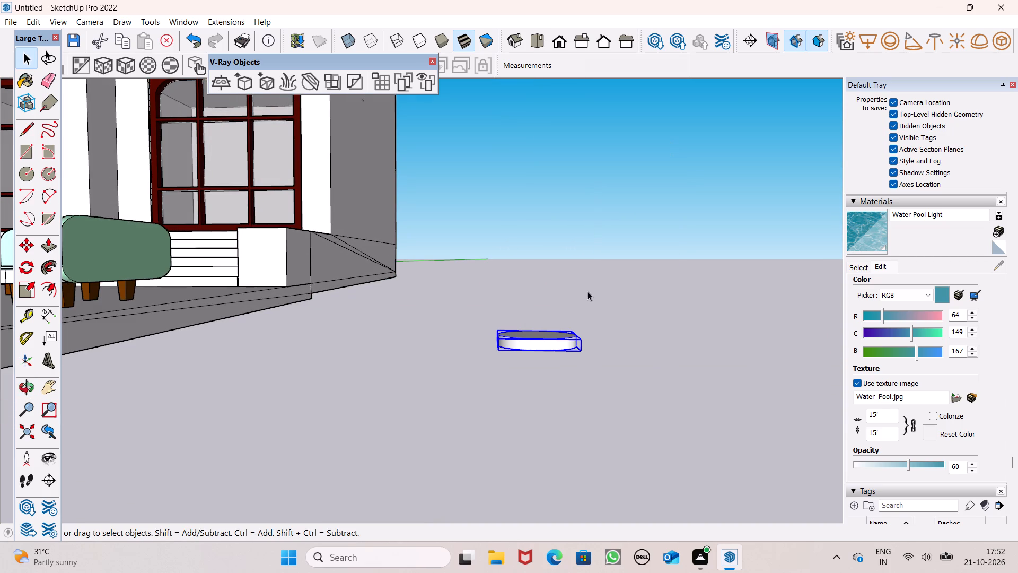
Explode the round disc's group into loose faces and edges.
middle_click_drag(565, 389, 571, 357)
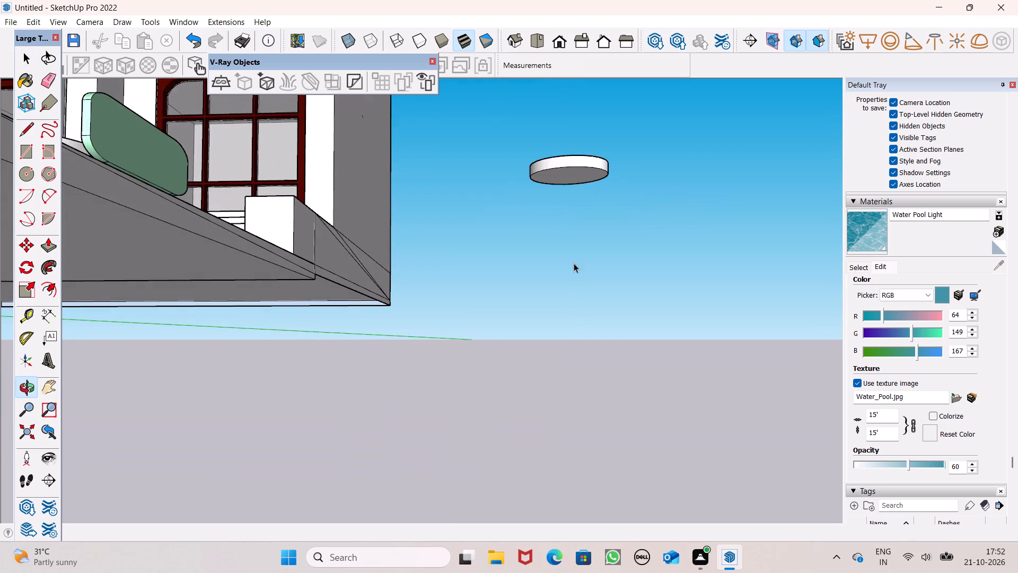
scroll(548, 178, "up", 14)
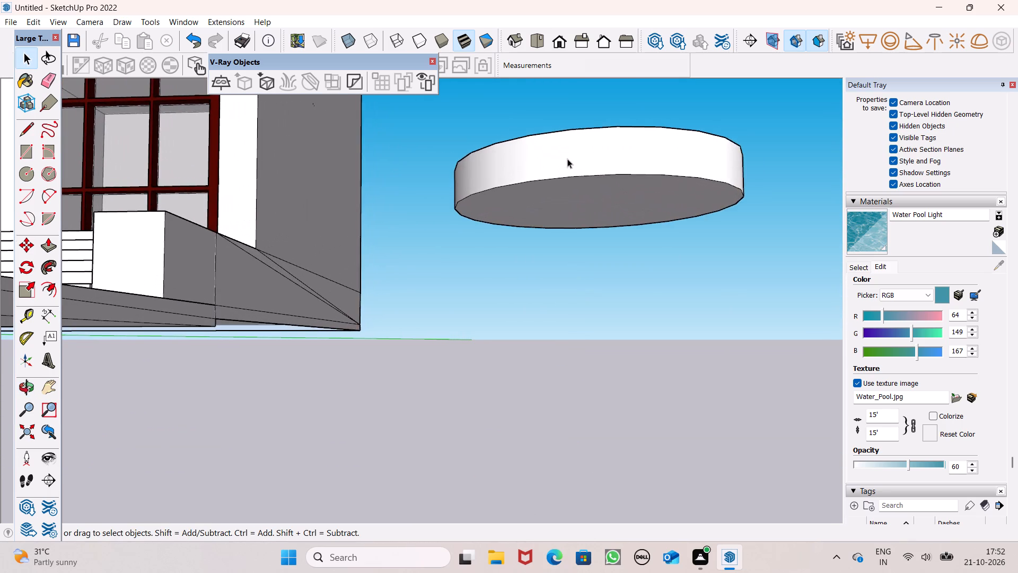
scroll(567, 159, "up", 1)
middle_click_drag(567, 159, 548, 57)
scroll(586, 245, "down", 2)
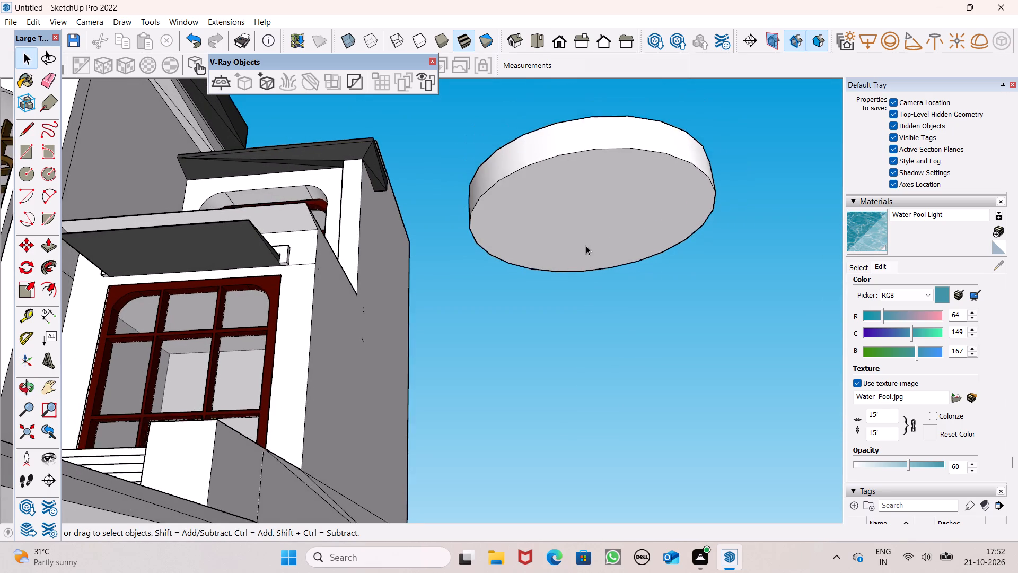
scroll(586, 246, "down", 10)
middle_click_drag(586, 246, 587, 246)
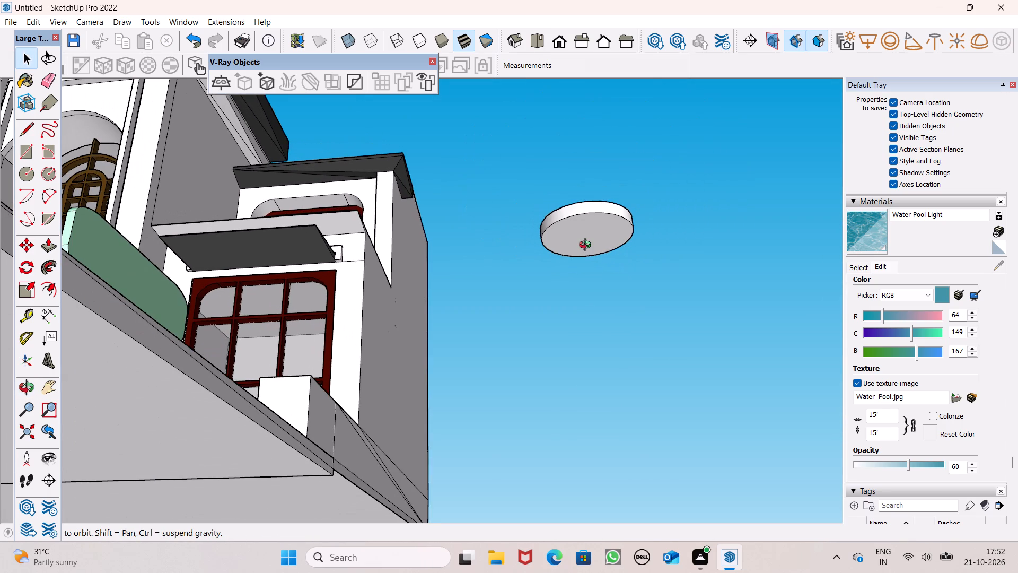
middle_click_drag(587, 246, 590, 224)
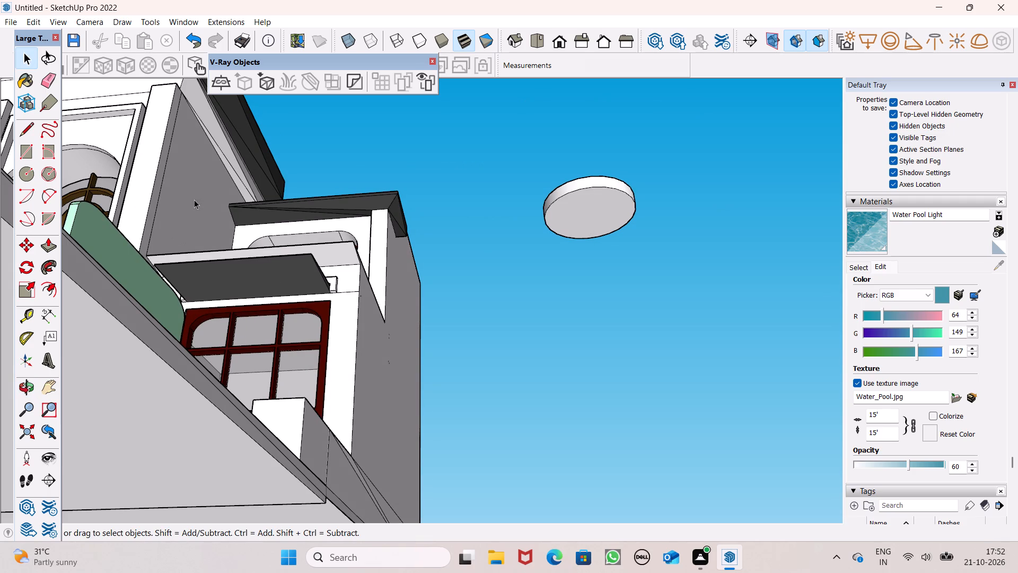
left_click(595, 200)
right_click(595, 200)
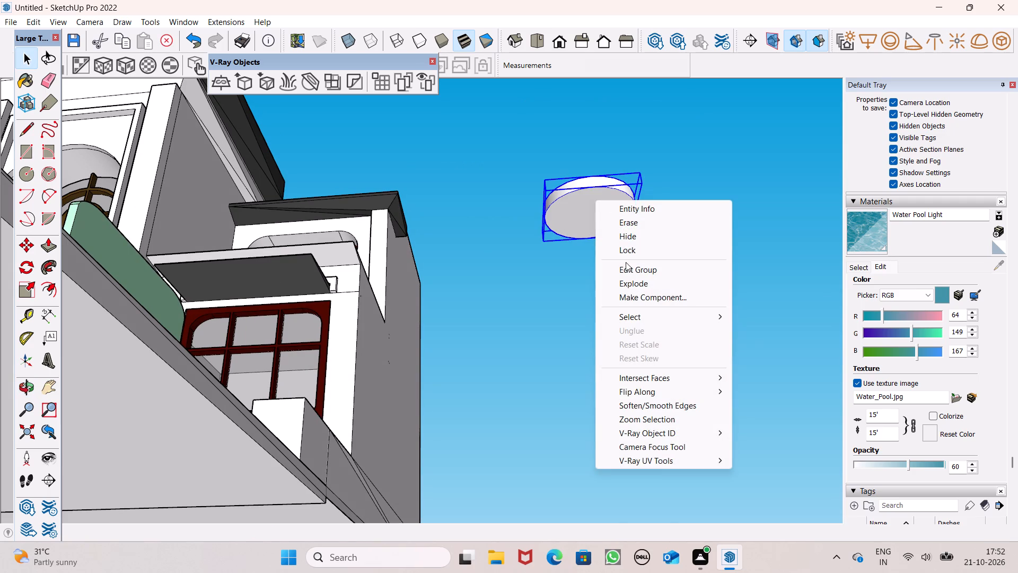
left_click(637, 283)
left_click(552, 307)
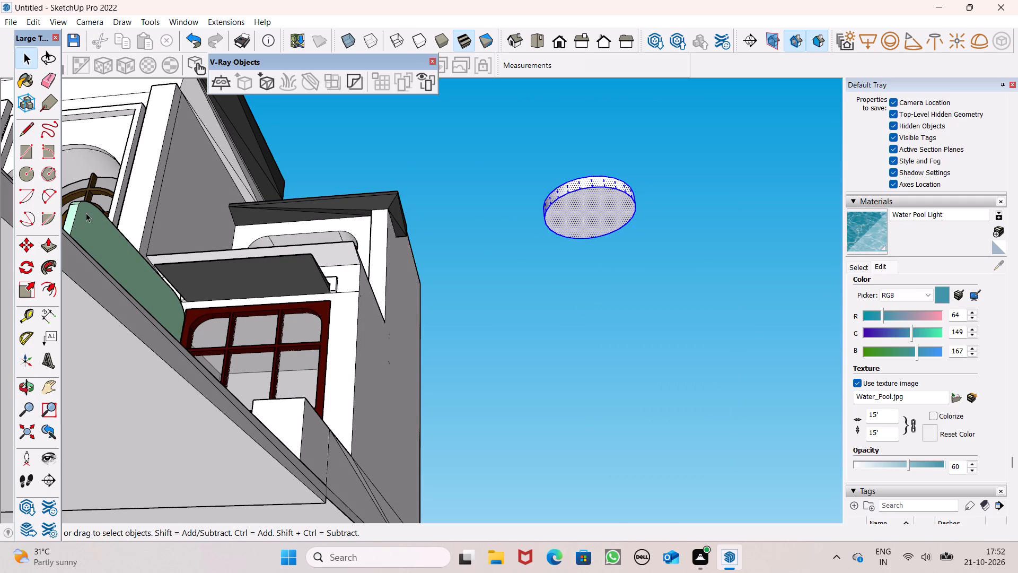
Draw a small circle of about 2" radius near the middle of the disc's underside.
left_click(33, 175)
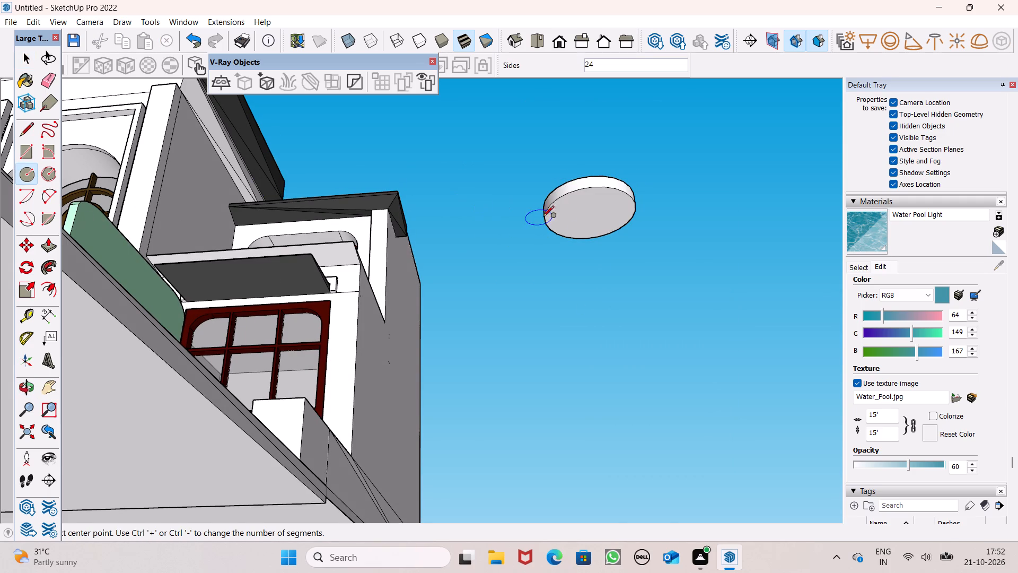
scroll(566, 218, "up", 5)
scroll(518, 201, "down", 2)
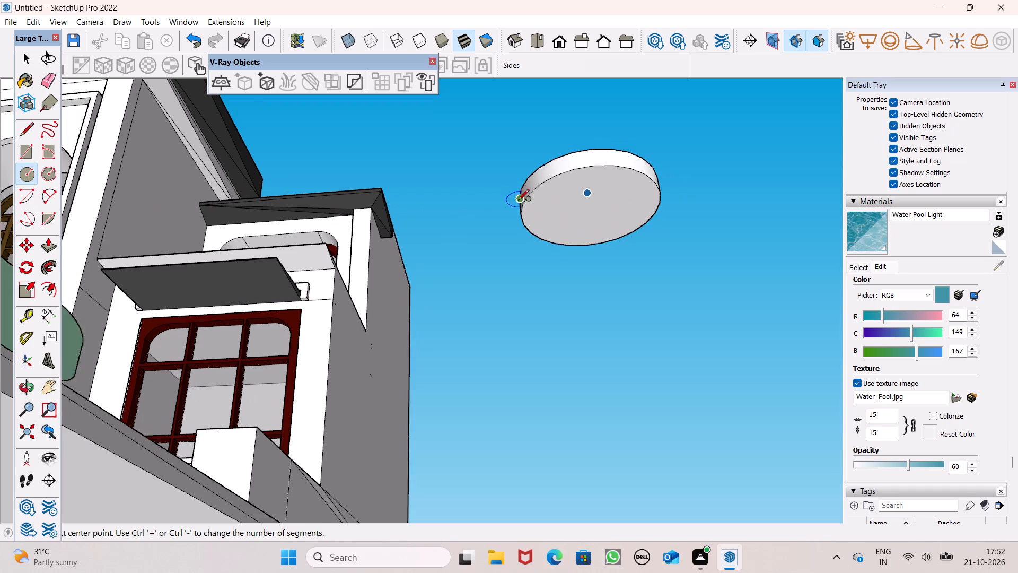
middle_click_drag(615, 230, 586, 227)
scroll(555, 182, "up", 6)
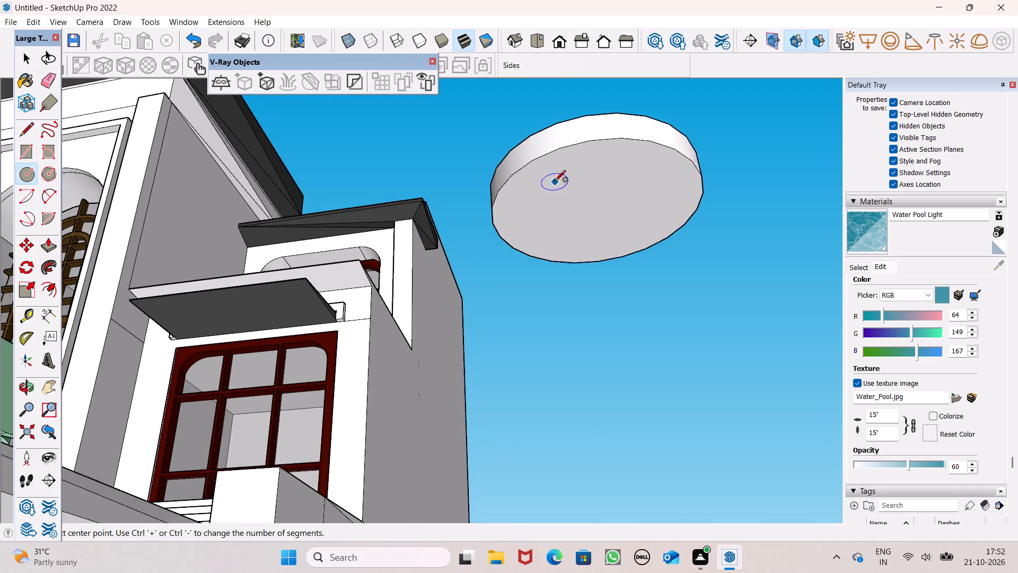
middle_click_drag(603, 195, 572, 55)
scroll(572, 58, "up", 1)
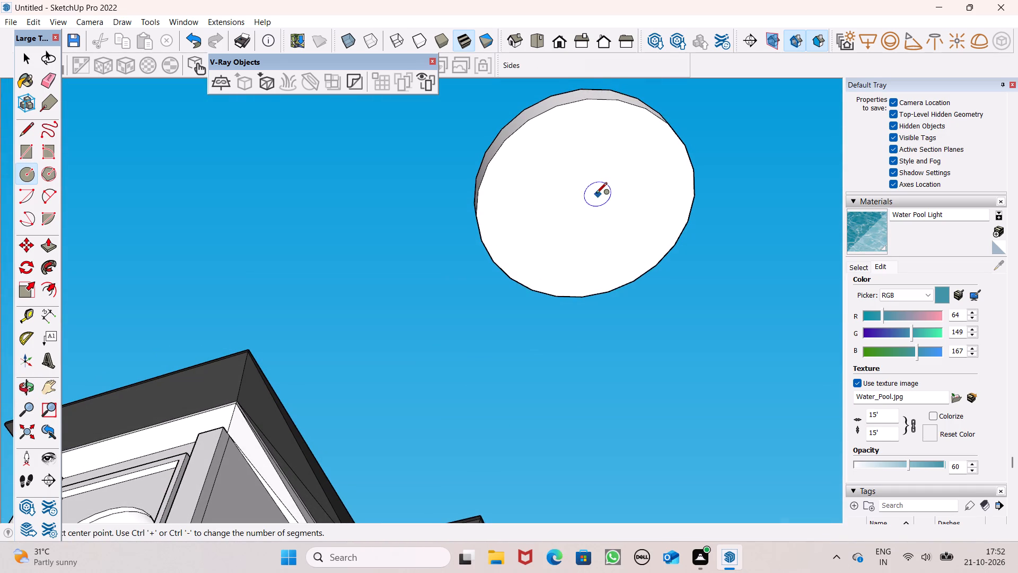
left_click(586, 194)
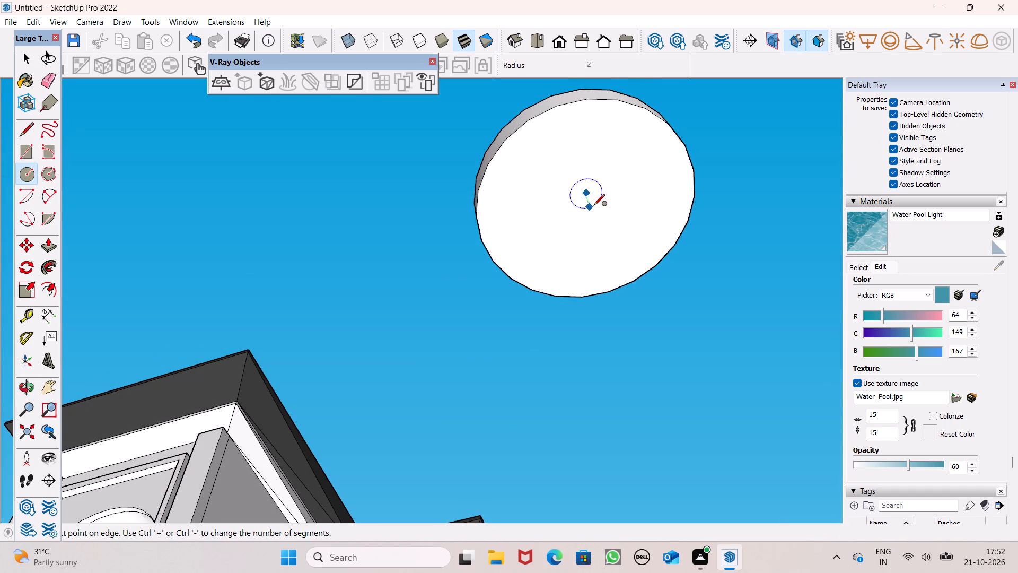
left_click(594, 206)
scroll(573, 139, "down", 2)
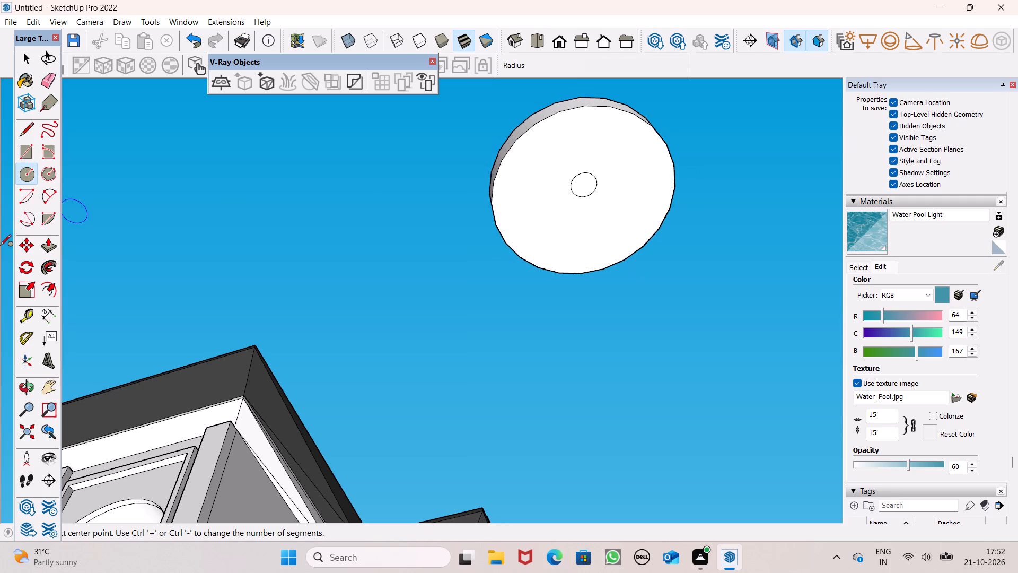
Move the small circle about 1 1/8" across the underside to centre it on the disc.
left_click(42, 248)
scroll(415, 195, "down", 3)
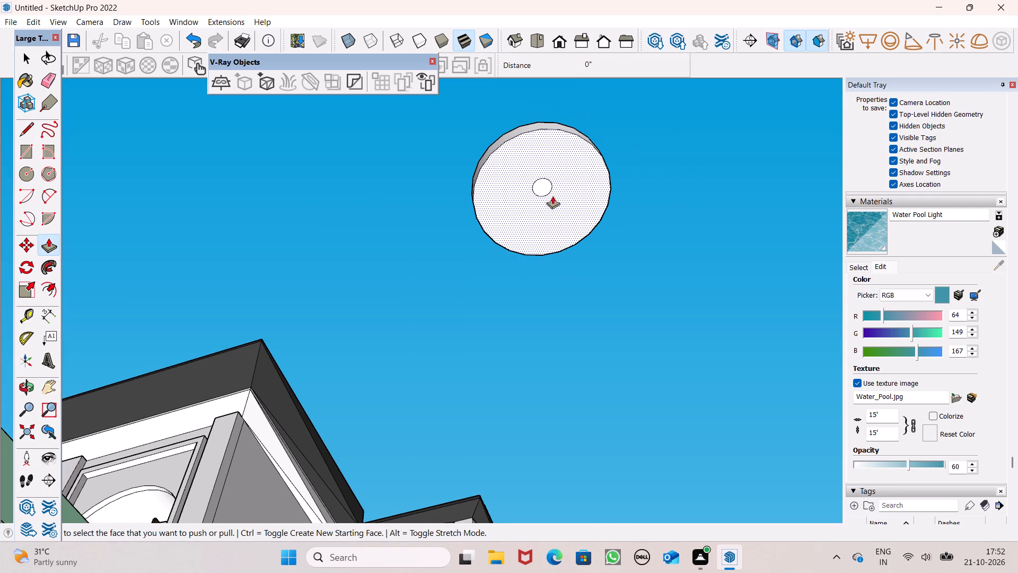
key("space")
scroll(542, 186, "up", 5)
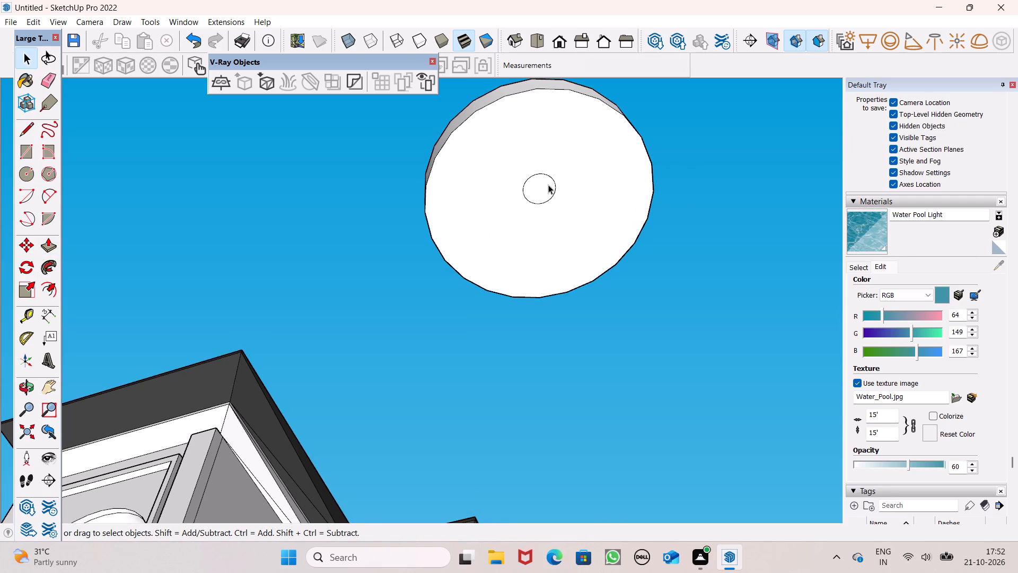
double_click(548, 185)
key("m")
key("Return")
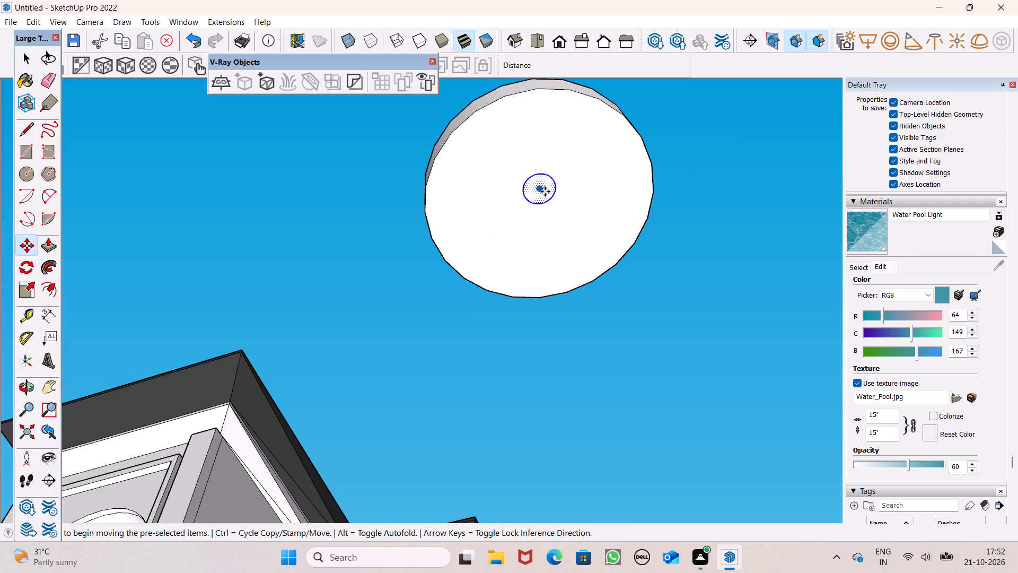
left_click_drag(545, 192, 539, 189)
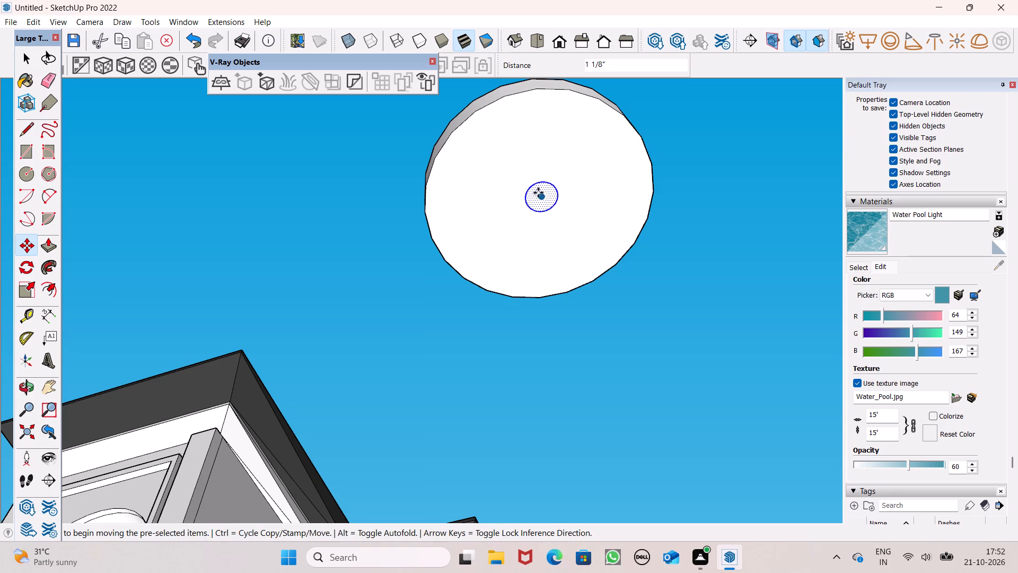
key("space")
left_click(669, 183)
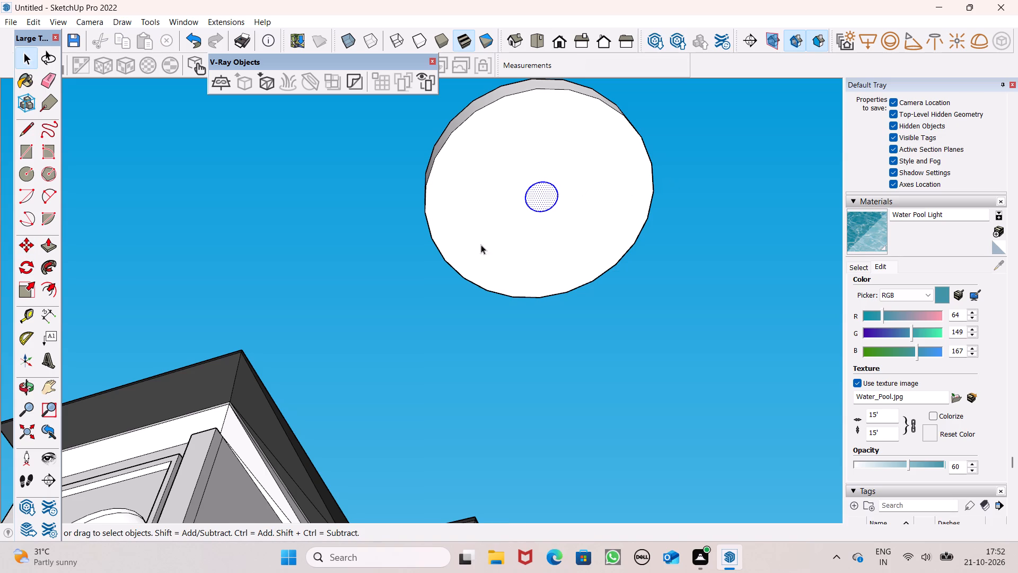
Extrude the small circle about 2' 7" down from the disc's underside with Push/Pull to form a slim central leg.
left_click(542, 197)
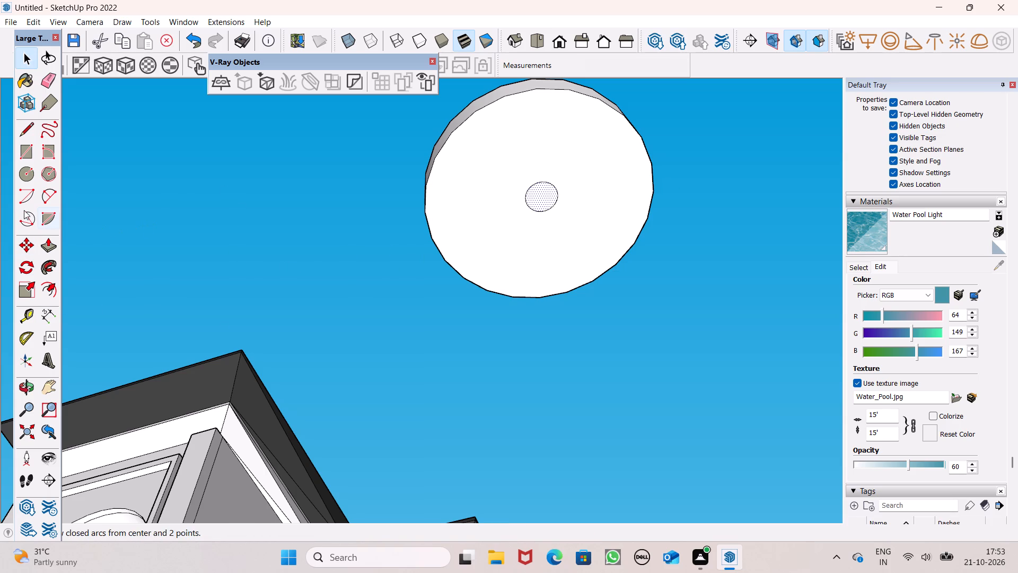
left_click_drag(45, 241, 53, 241)
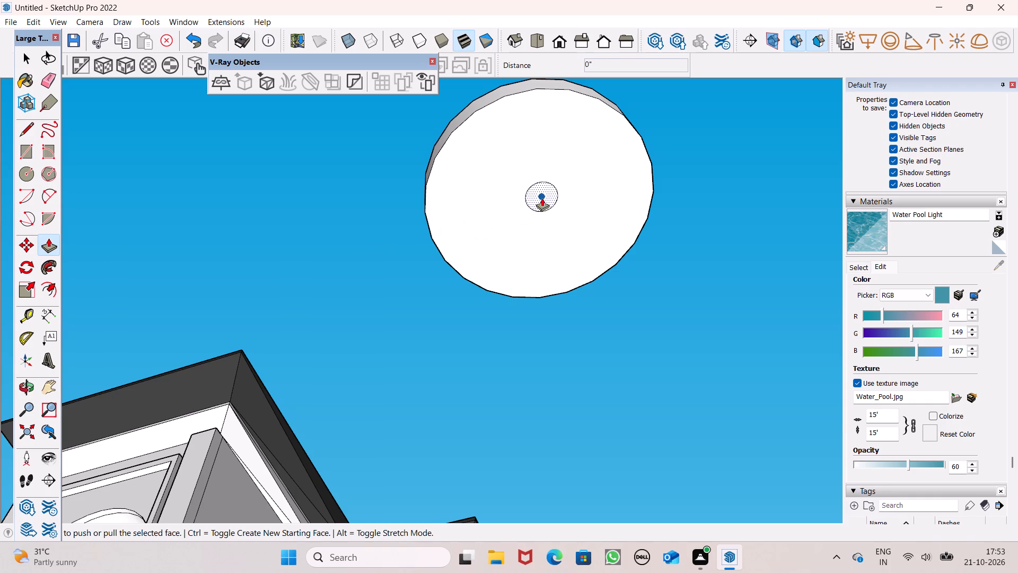
left_click_drag(548, 199, 583, 301)
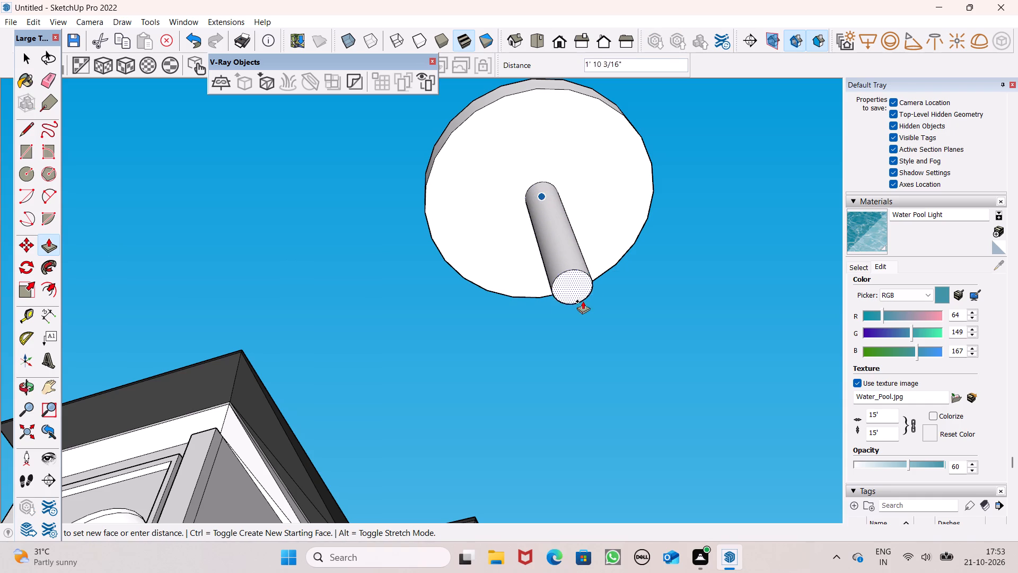
left_click_drag(583, 301, 592, 349)
scroll(596, 195, "down", 4)
middle_click_drag(611, 218, 659, 350)
scroll(621, 234, "down", 6)
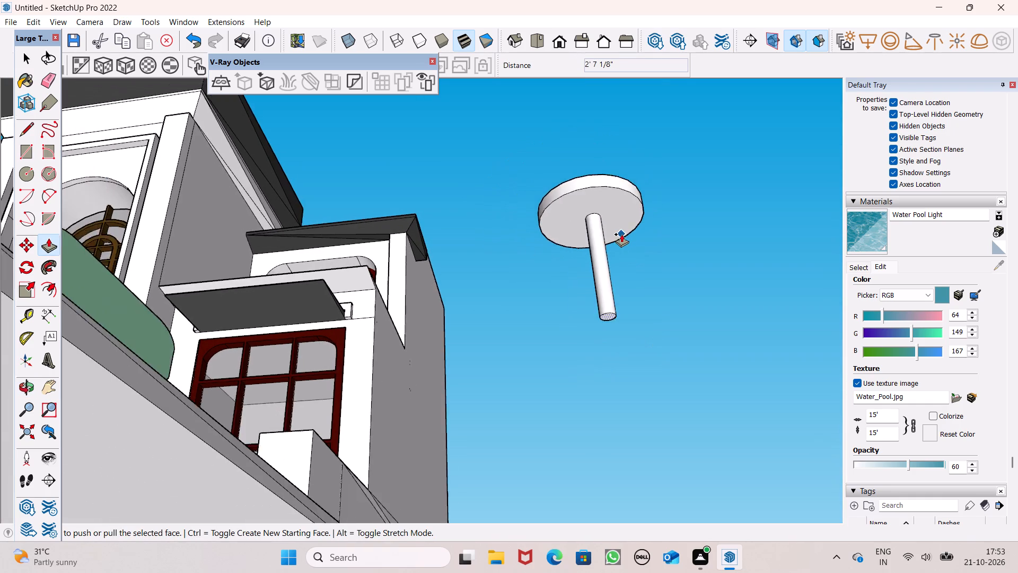
scroll(622, 300, "up", 6)
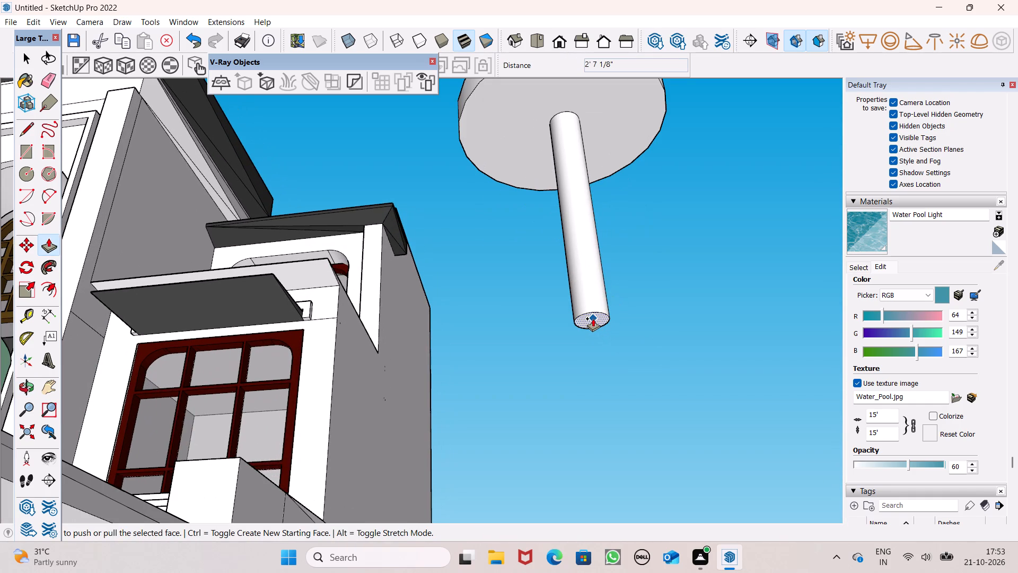
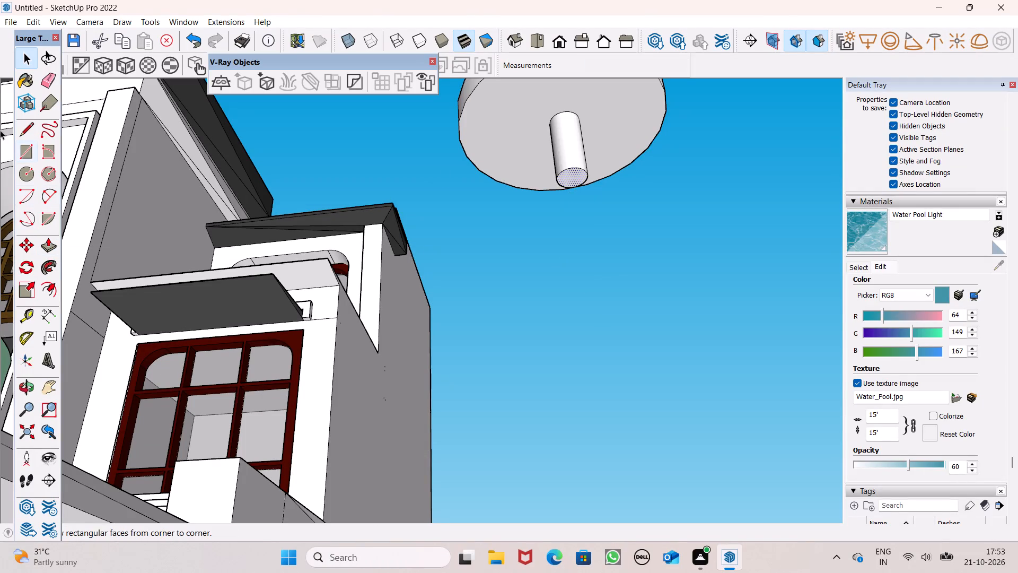
Draw a circle of about 3 1/16" radius centred on the bottom face of the table's leg.
left_click(26, 171)
middle_click_drag(400, 240, 405, 244)
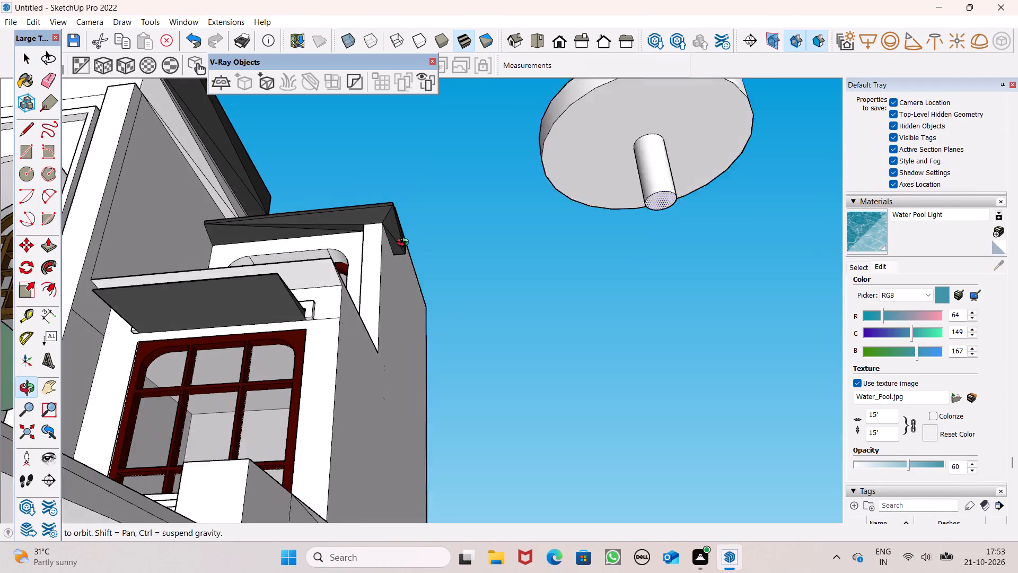
middle_click_drag(405, 244, 420, 282)
middle_click_drag(420, 282, 426, 250)
scroll(433, 236, "down", 4)
scroll(495, 253, "down", 4)
scroll(704, 286, "up", 6)
middle_click_drag(813, 316, 789, 319)
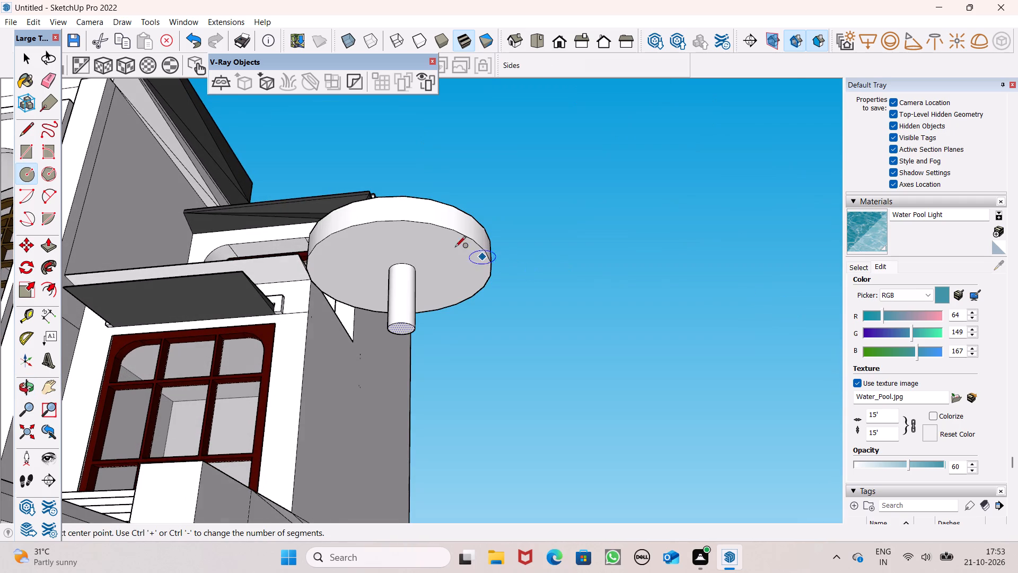
scroll(452, 248, "down", 3)
scroll(405, 279, "down", 3)
middle_click_drag(347, 293, 397, 263)
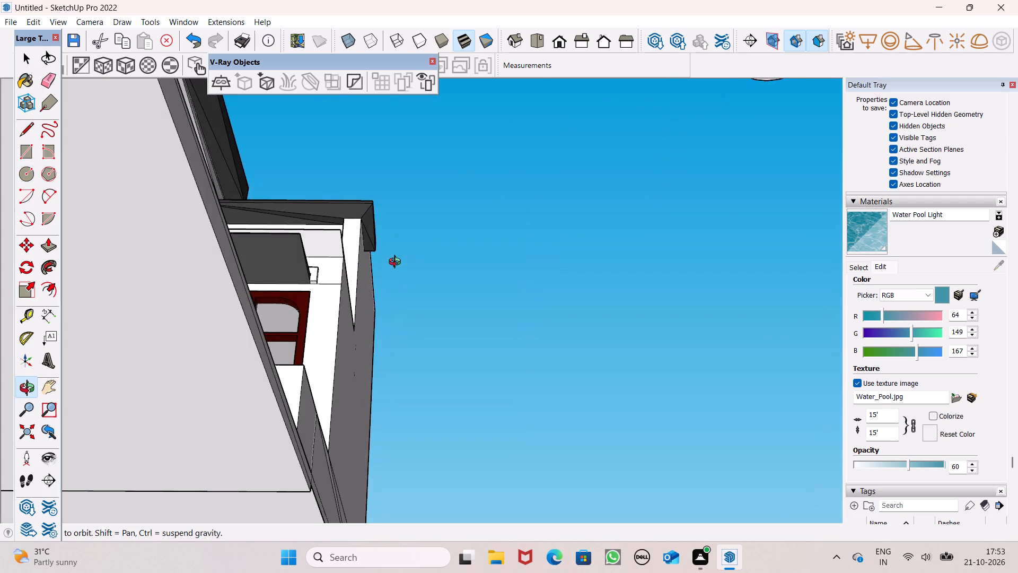
middle_click_drag(397, 263, 385, 286)
scroll(384, 289, "down", 1)
scroll(547, 300, "up", 4)
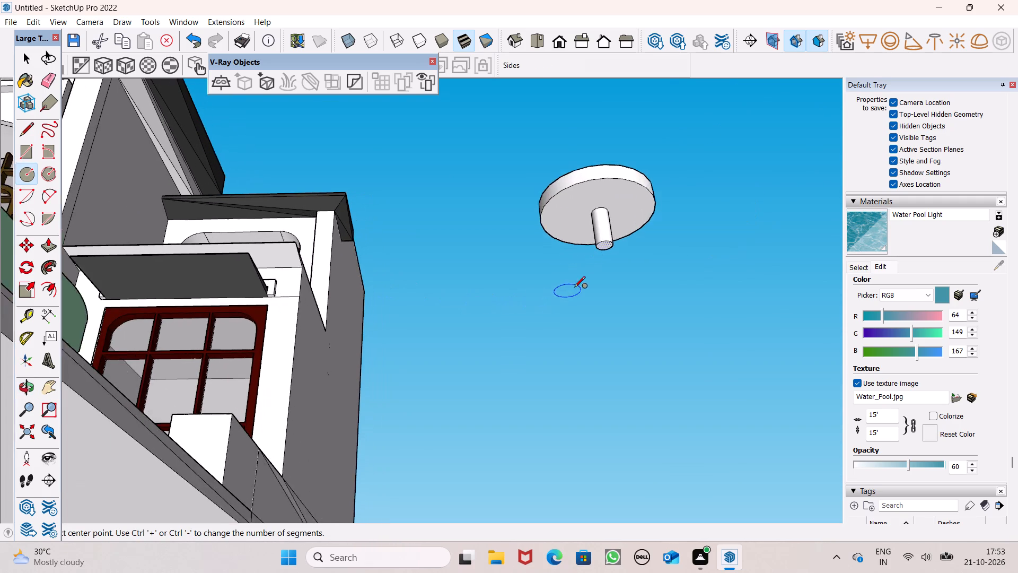
scroll(574, 288, "up", 2)
middle_click_drag(596, 263, 597, 232)
scroll(596, 257, "down", 5)
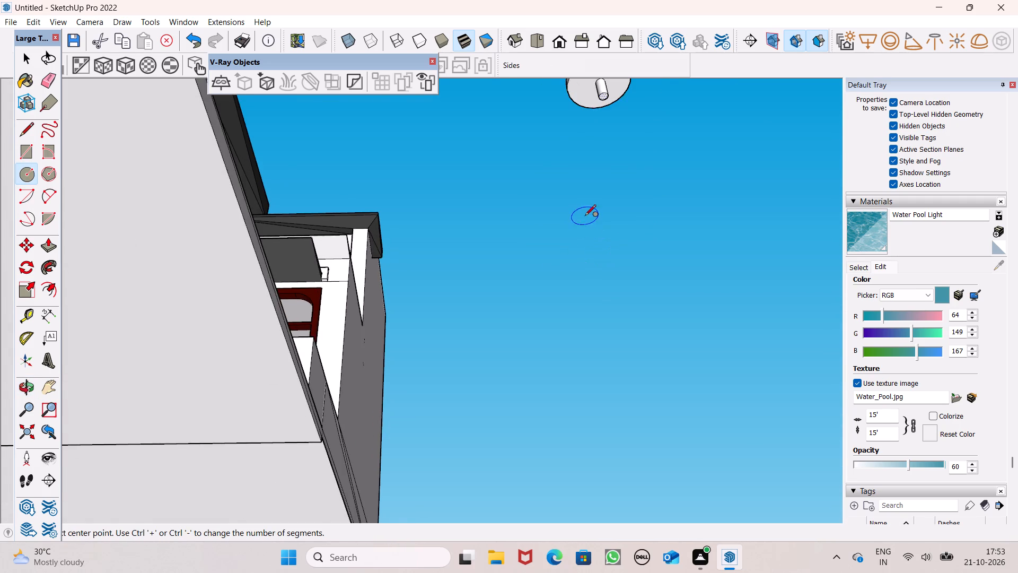
scroll(585, 227, "down", 5)
scroll(583, 124, "up", 5)
middle_click_drag(598, 144, 590, 70)
scroll(598, 140, "up", 1)
scroll(590, 71, "up", 1)
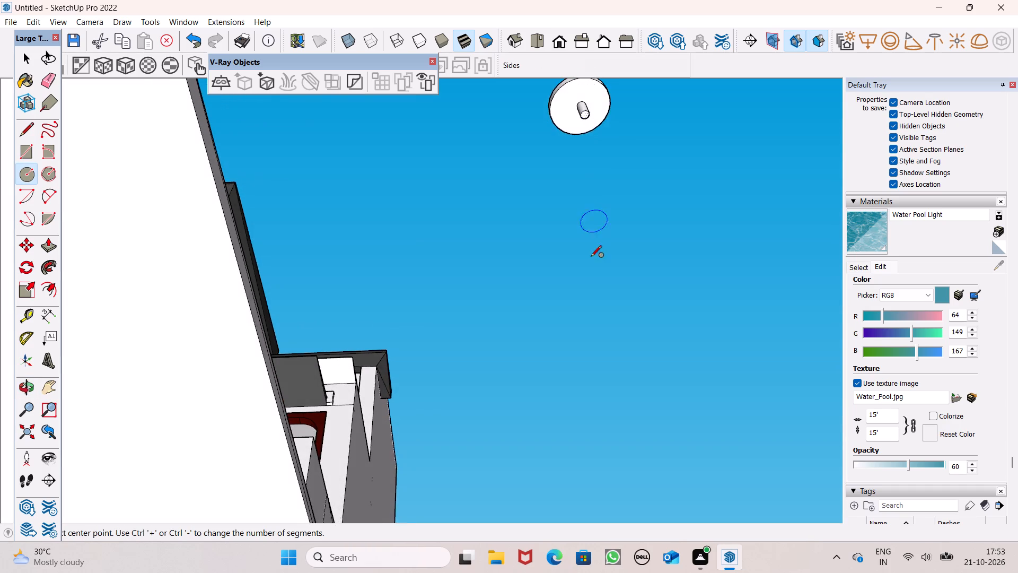
scroll(589, 281, "down", 4)
scroll(583, 149, "up", 15)
middle_click_drag(618, 240, 607, 186)
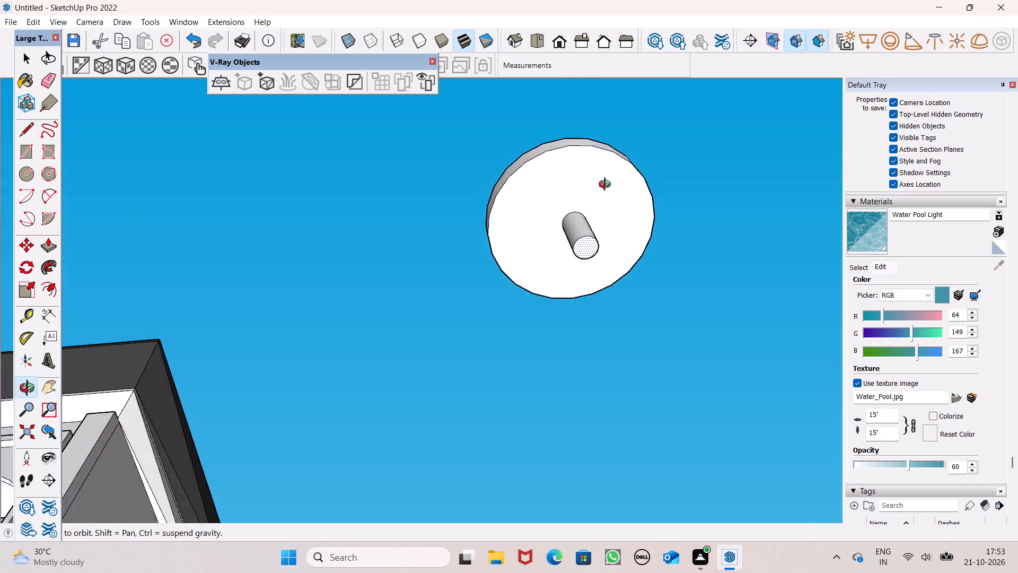
middle_click_drag(607, 186, 516, 47)
scroll(560, 195, "up", 5)
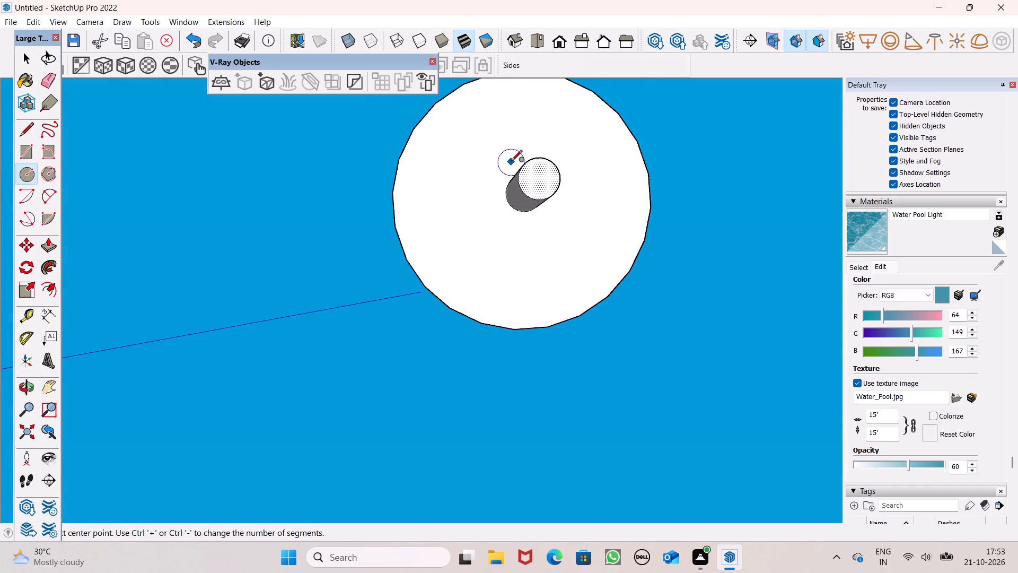
left_click(540, 177)
left_click(554, 206)
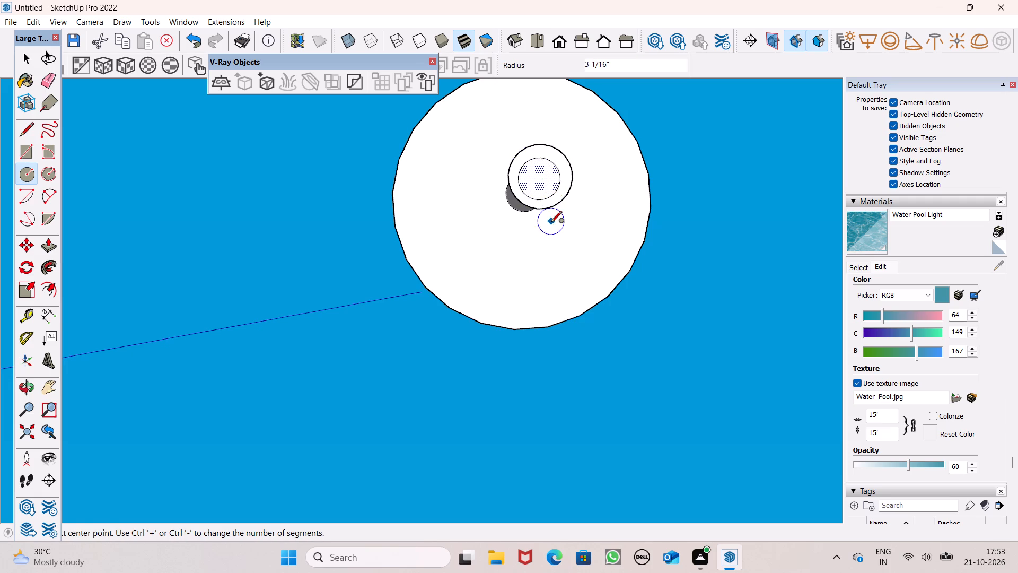
middle_click_drag(551, 223, 639, 328)
key("space")
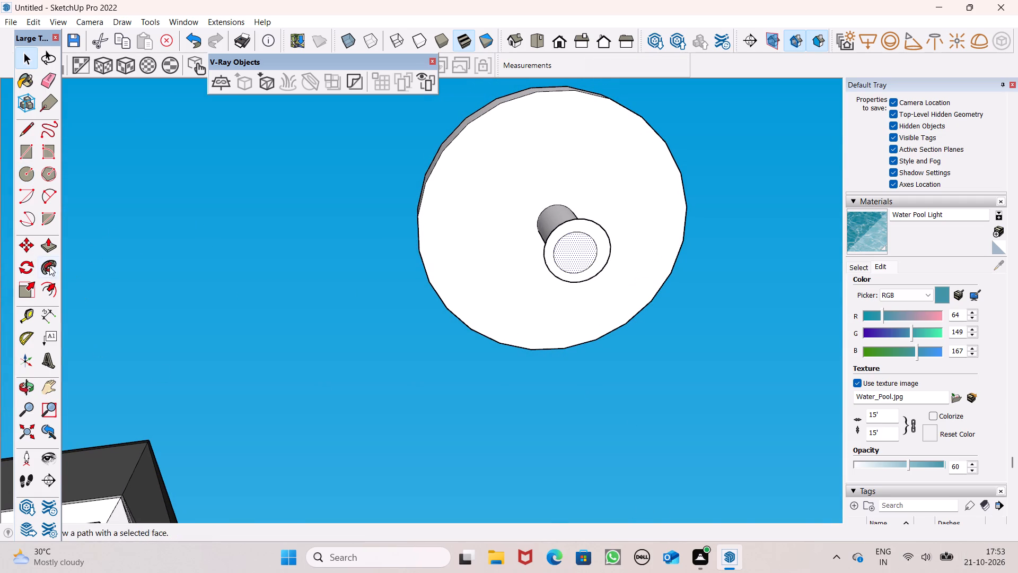
Extrude the inner circle and its surrounding ring about 13/16" down with Push/Pull to form a flat round foot.
left_click(54, 246)
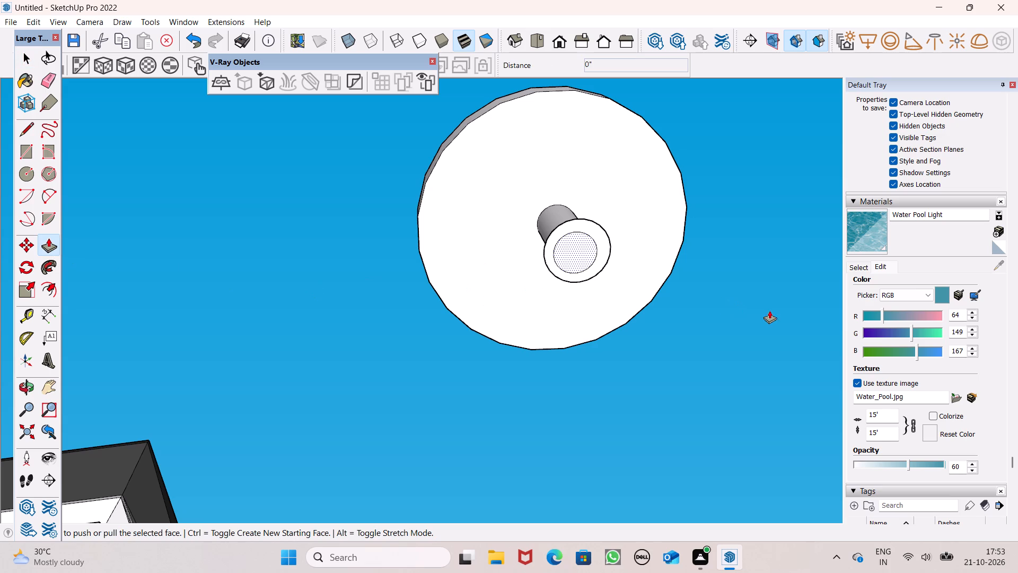
scroll(571, 233, "up", 4)
middle_click_drag(580, 264, 582, 276)
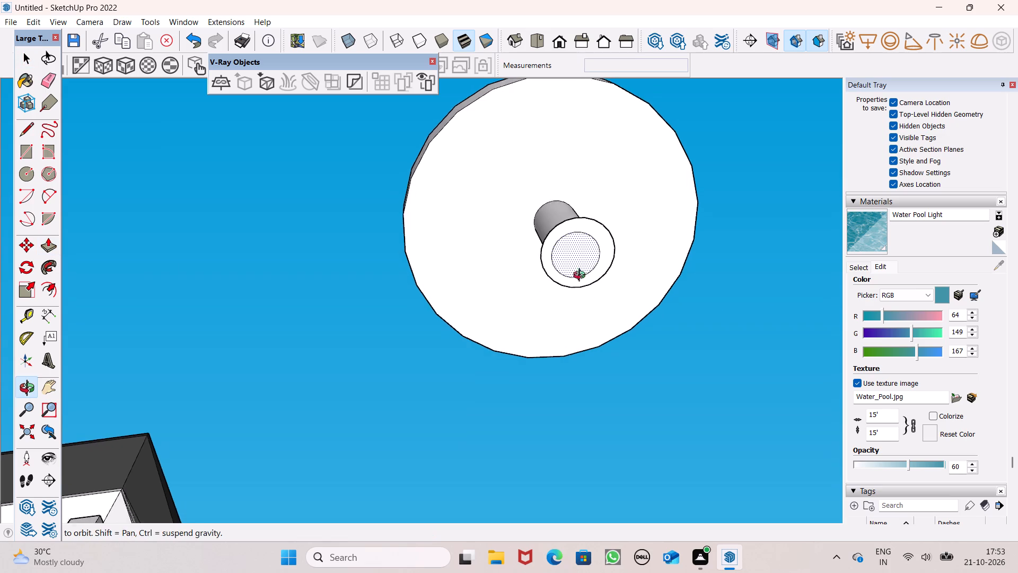
middle_click_drag(582, 276, 596, 315)
left_click(587, 277)
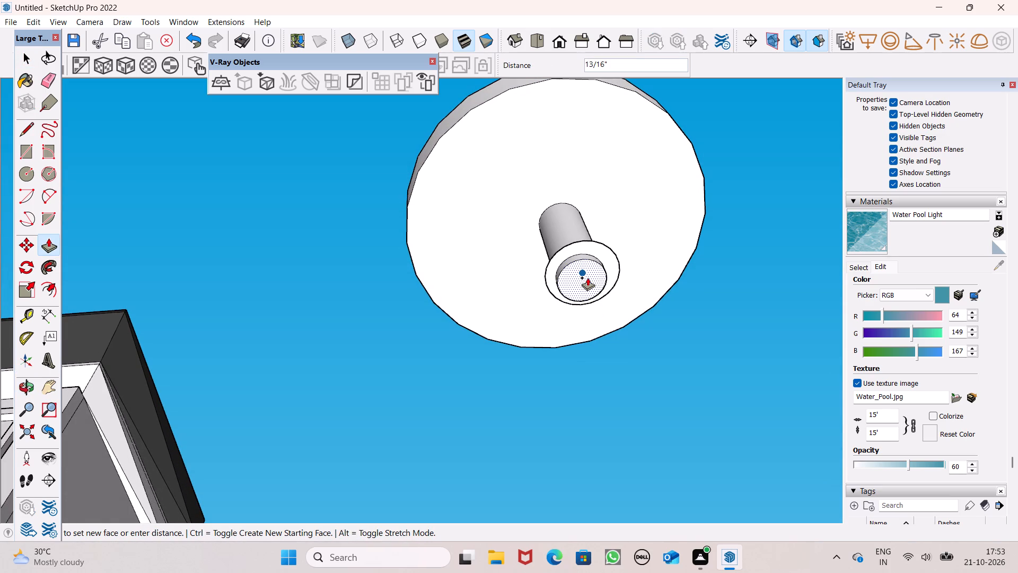
left_click_drag(609, 257, 611, 263)
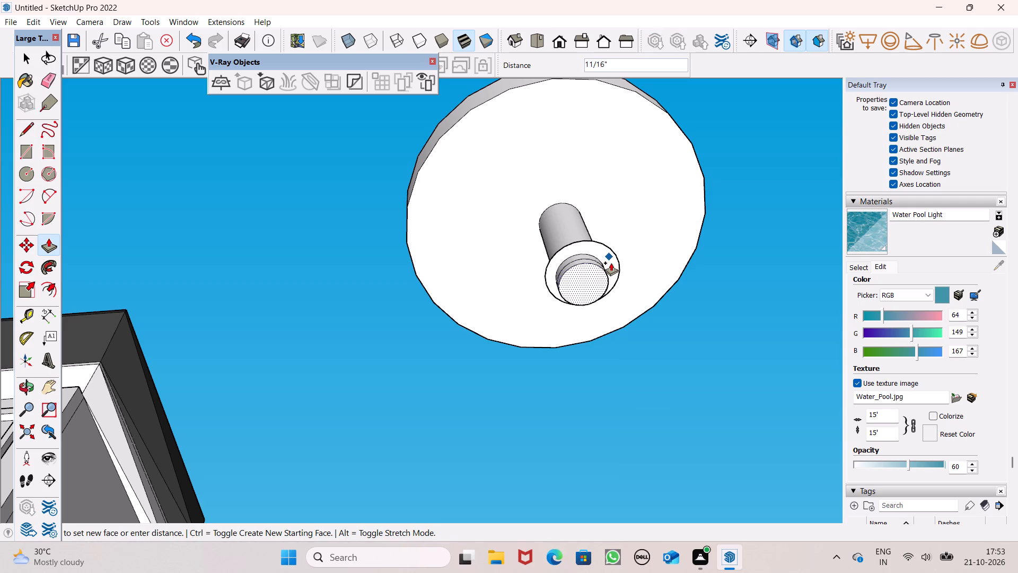
left_click_drag(611, 263, 612, 265)
key("ctrl+z")
middle_click_drag(607, 283, 625, 345)
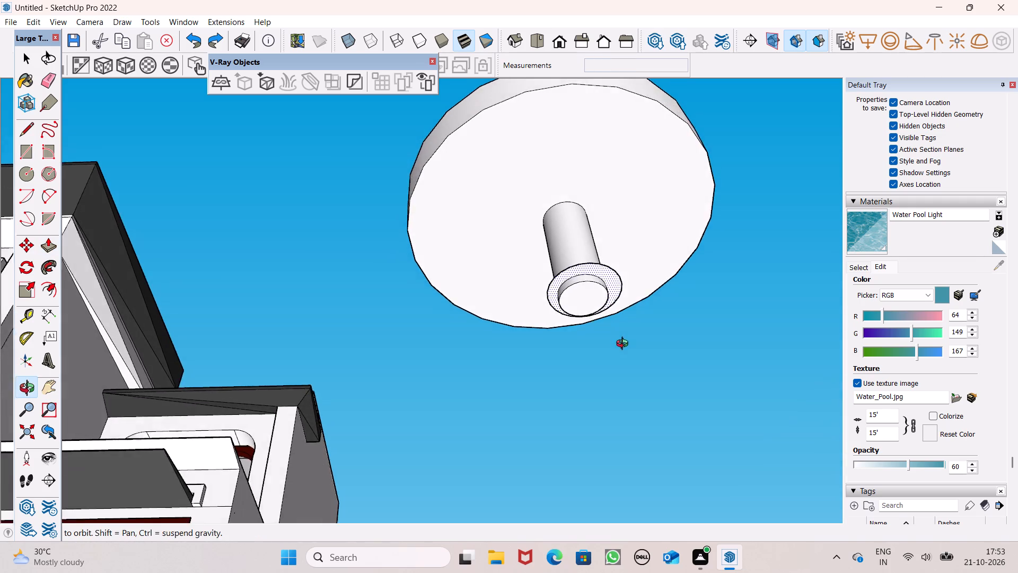
middle_click_drag(625, 345, 625, 345)
scroll(618, 292, "up", 4)
left_click_drag(615, 280, 601, 293)
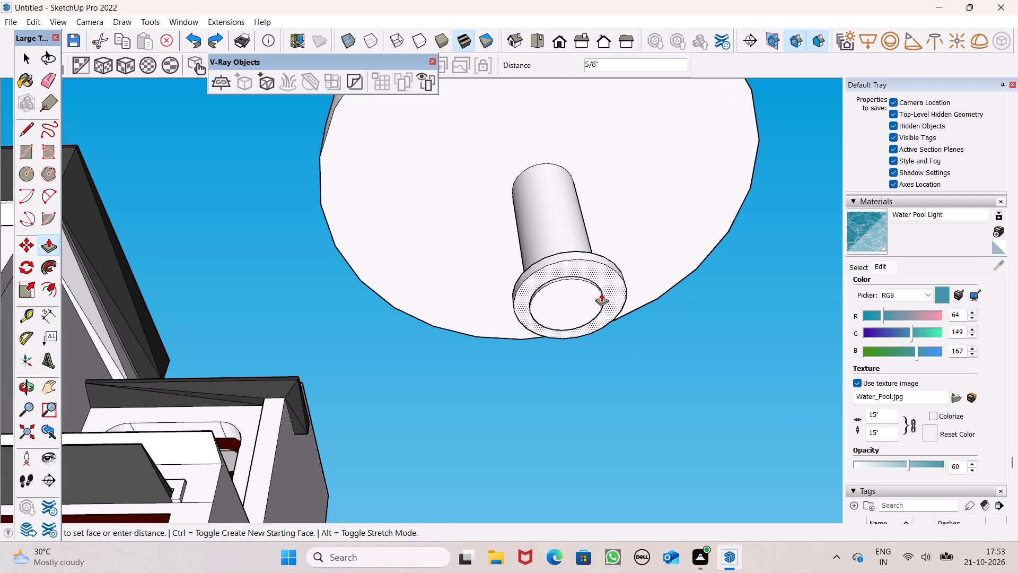
left_click_drag(601, 293, 597, 294)
scroll(581, 270, "down", 4)
Erase the leftover inner circle edge on the underside of the table's foot.
middle_click_drag(567, 294, 472, 501)
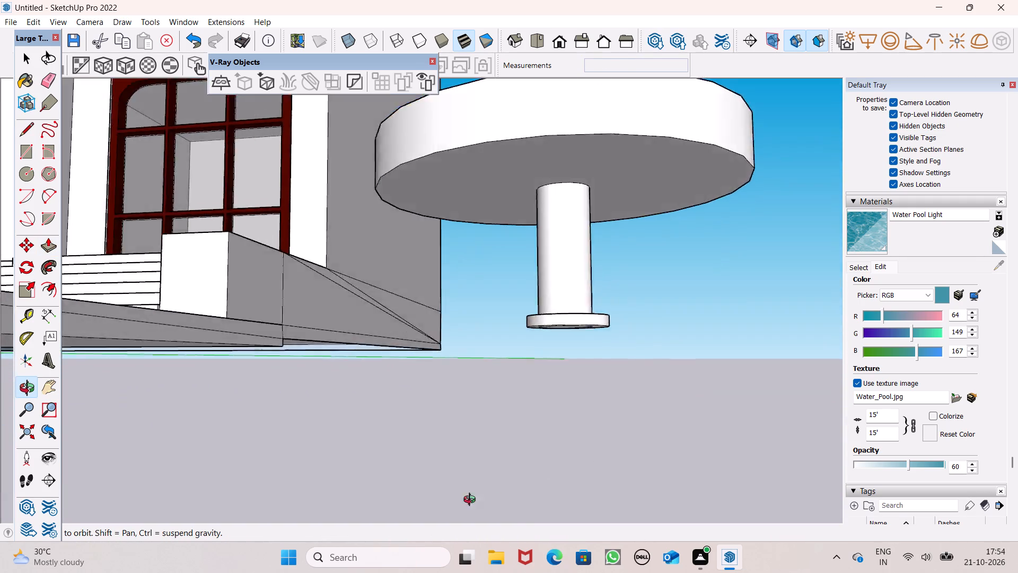
middle_click_drag(472, 501, 366, 528)
middle_click_drag(391, 441, 399, 423)
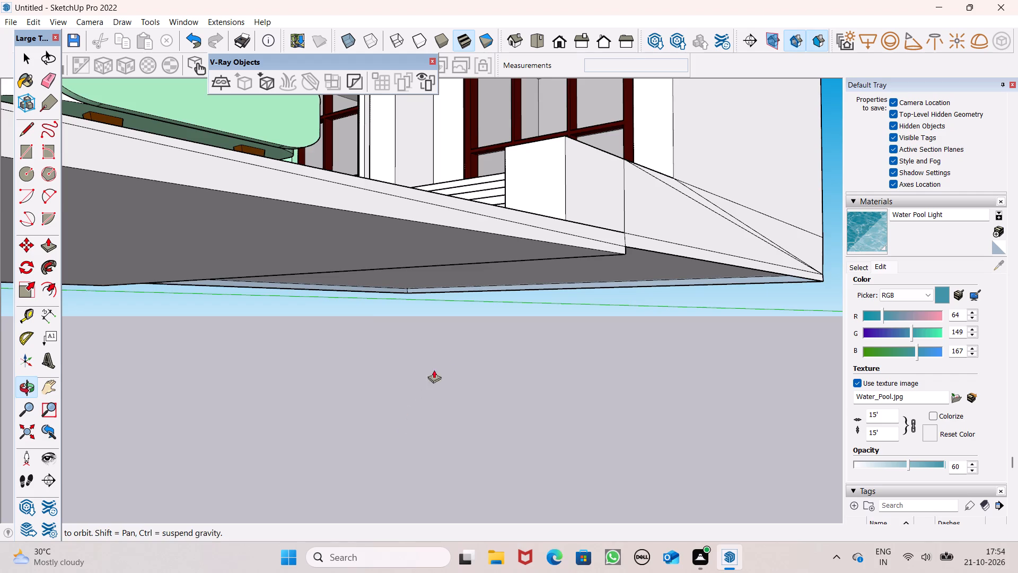
scroll(450, 354, "down", 6)
middle_click_drag(519, 335, 534, 251)
scroll(533, 152, "up", 5)
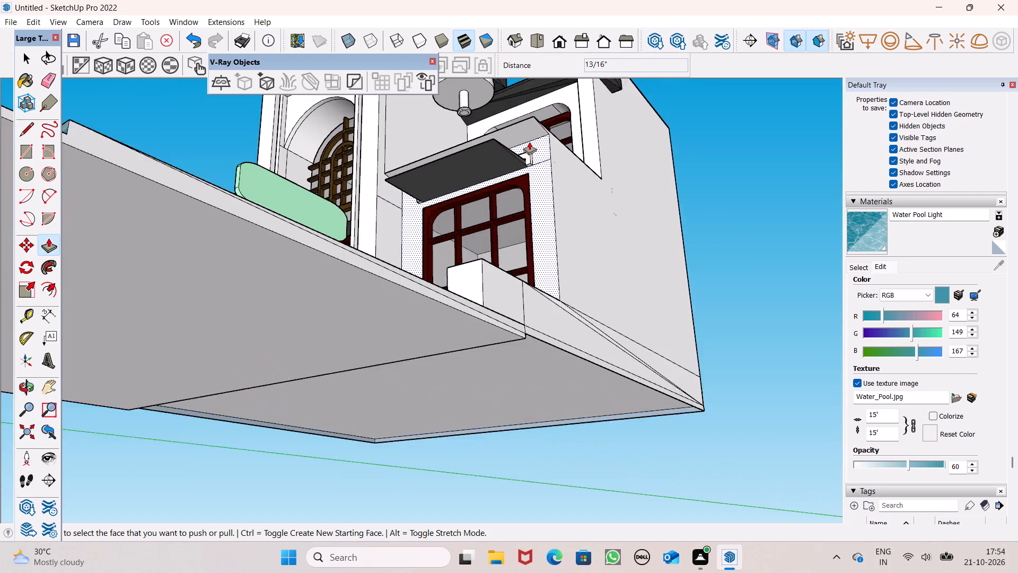
scroll(529, 142, "up", 2)
scroll(524, 184, "down", 5)
scroll(470, 119, "up", 5)
scroll(482, 224, "up", 1)
scroll(482, 225, "down", 5)
middle_click_drag(491, 280, 491, 281)
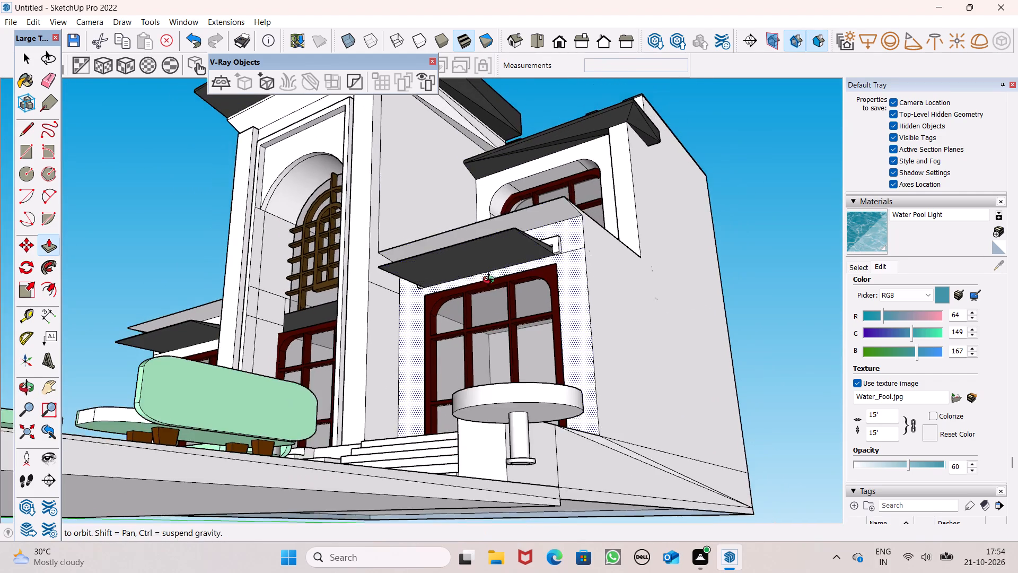
middle_click_drag(491, 281, 502, 220)
scroll(506, 294, "down", 5)
scroll(559, 120, "up", 4)
key("space")
scroll(556, 123, "up", 6)
middle_click_drag(549, 148, 552, 97)
scroll(552, 97, "up", 1)
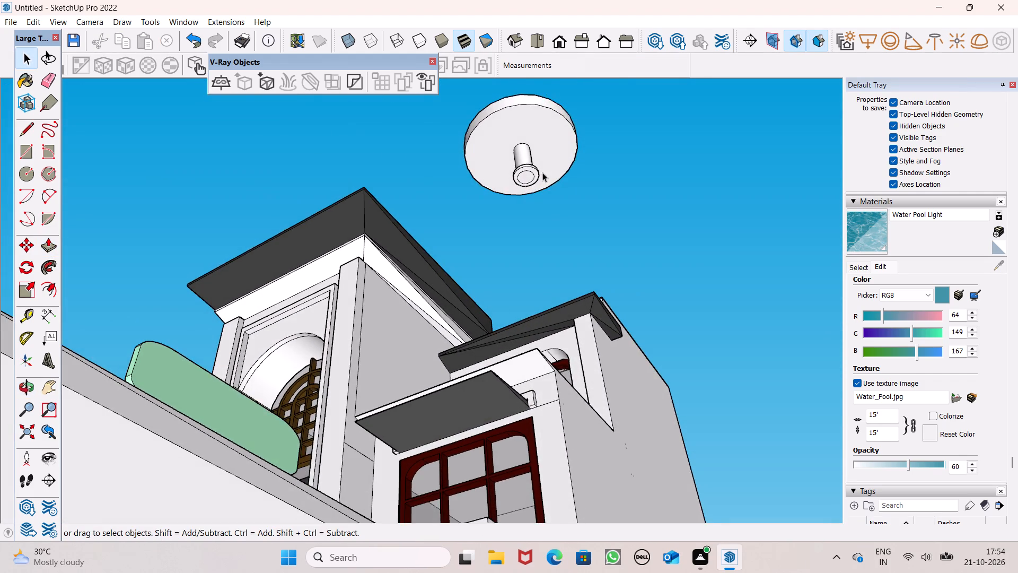
scroll(542, 172, "up", 13)
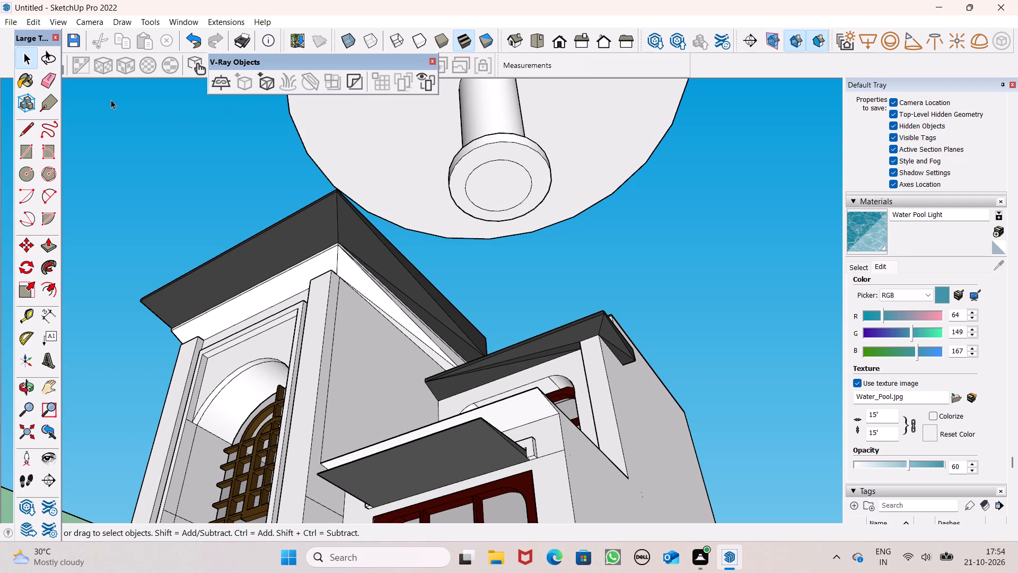
left_click(39, 84)
left_click_drag(505, 140, 506, 150)
key("ctrl+z")
left_click_drag(516, 162, 516, 168)
key("space")
Paint the round tabletop's top, side and underside with the Wood Floor Parquet material.
scroll(544, 227, "down", 9)
middle_click_drag(601, 258, 639, 369)
scroll(607, 203, "down", 7)
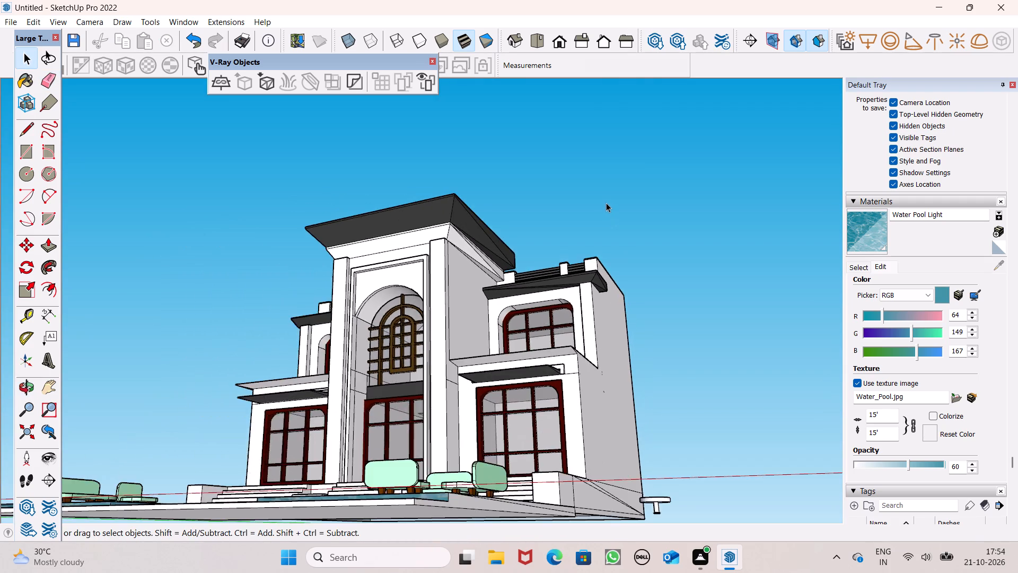
scroll(606, 203, "down", 6)
middle_click_drag(655, 350, 659, 459)
scroll(669, 424, "down", 6)
scroll(673, 544, "up", 5)
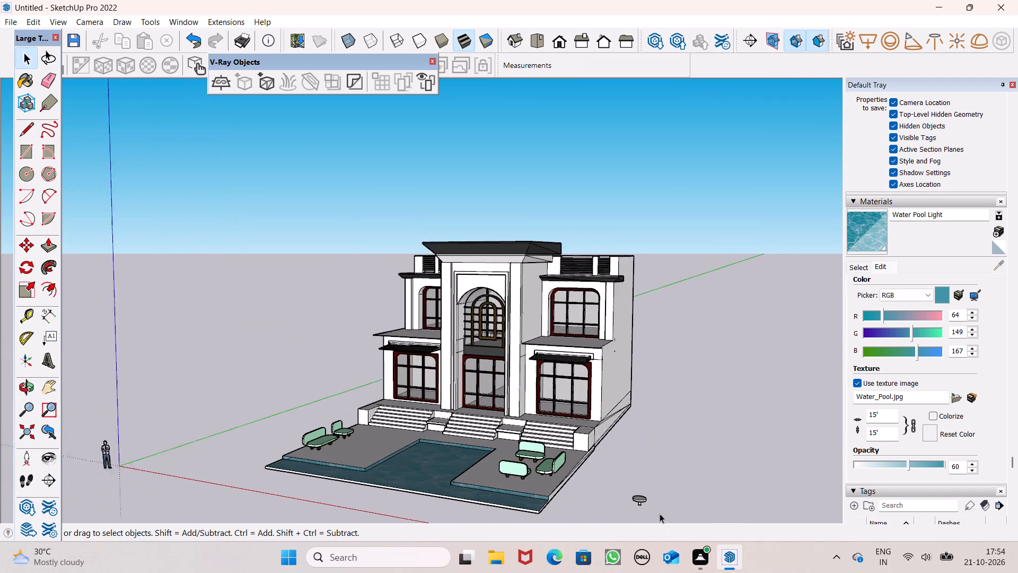
scroll(660, 514, "up", 15)
middle_click_drag(638, 498, 636, 459)
scroll(571, 376, "up", 3)
left_click(862, 273)
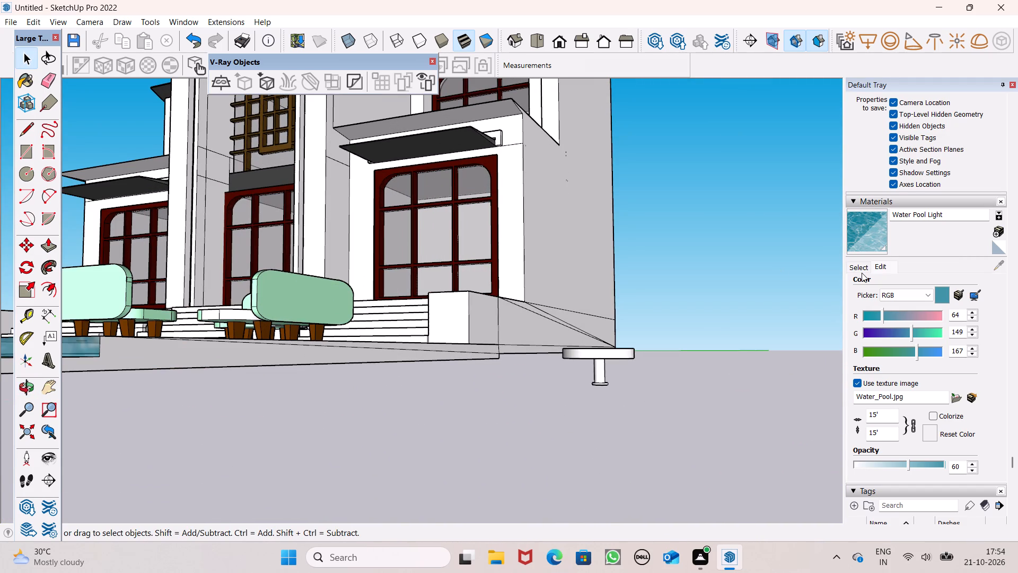
left_click(859, 267)
left_click(945, 281)
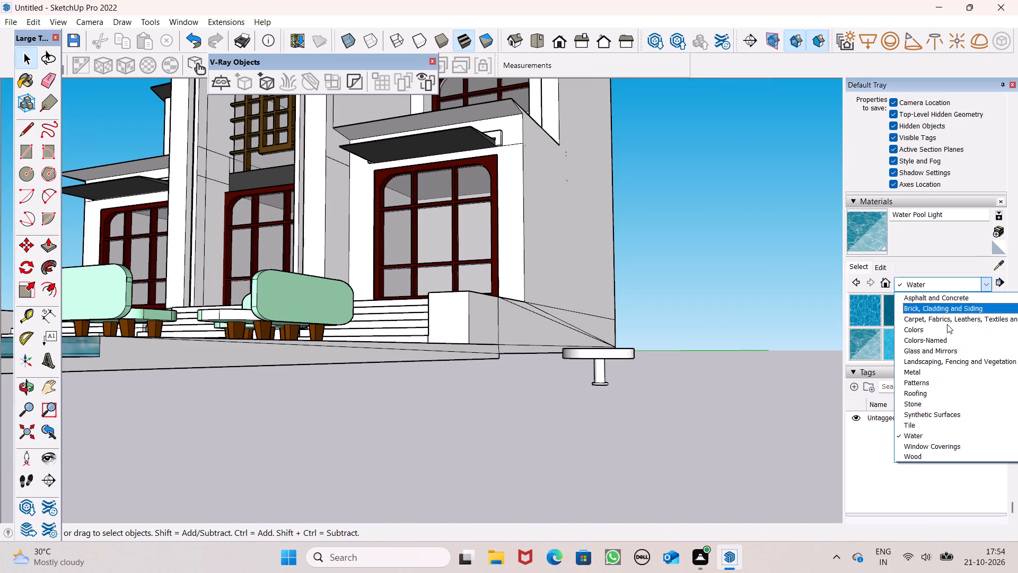
left_click(958, 459)
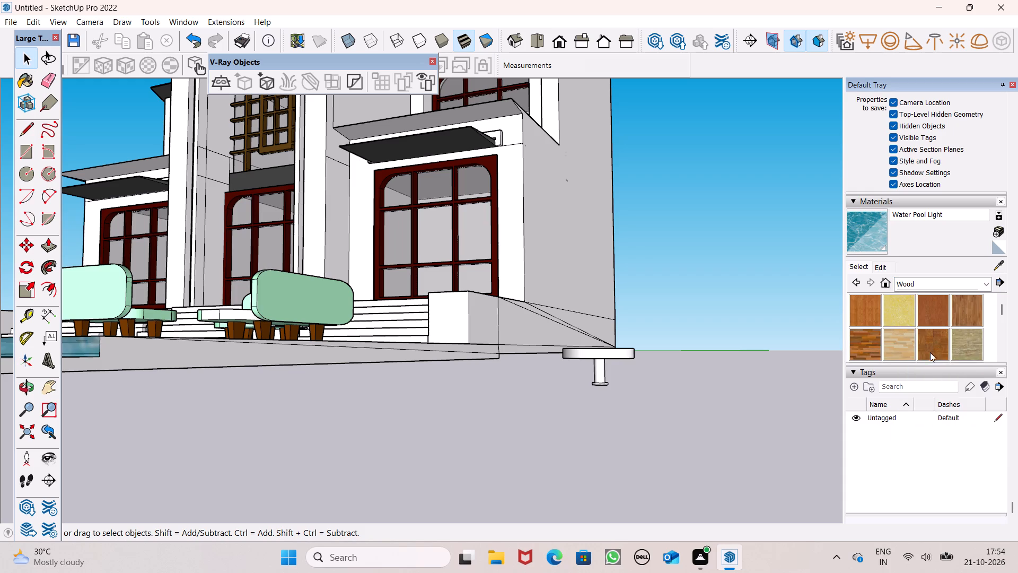
left_click(938, 348)
scroll(653, 352, "up", 4)
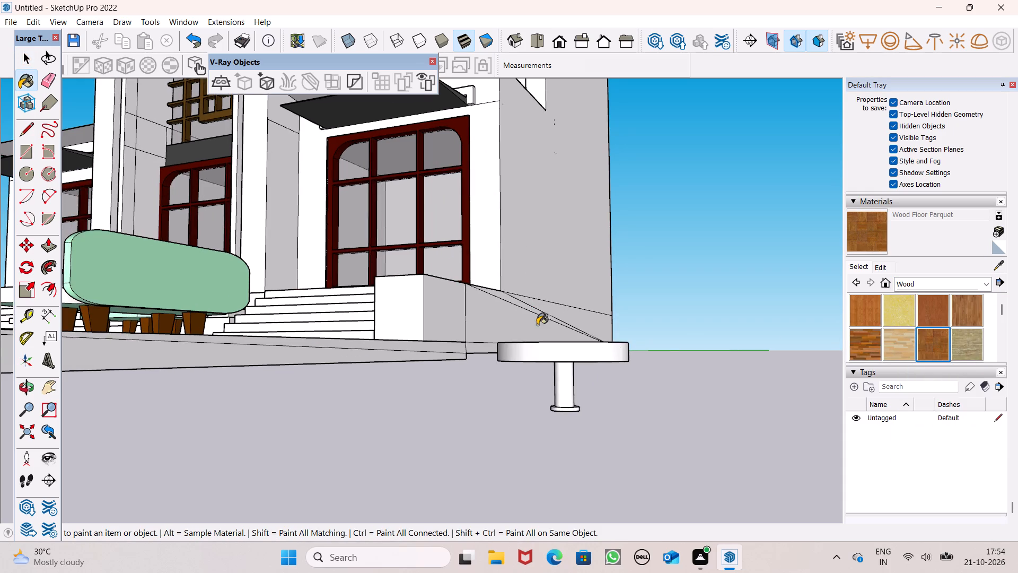
middle_click_drag(545, 341, 601, 449)
scroll(571, 363, "up", 6)
left_click(555, 335)
left_click(554, 349)
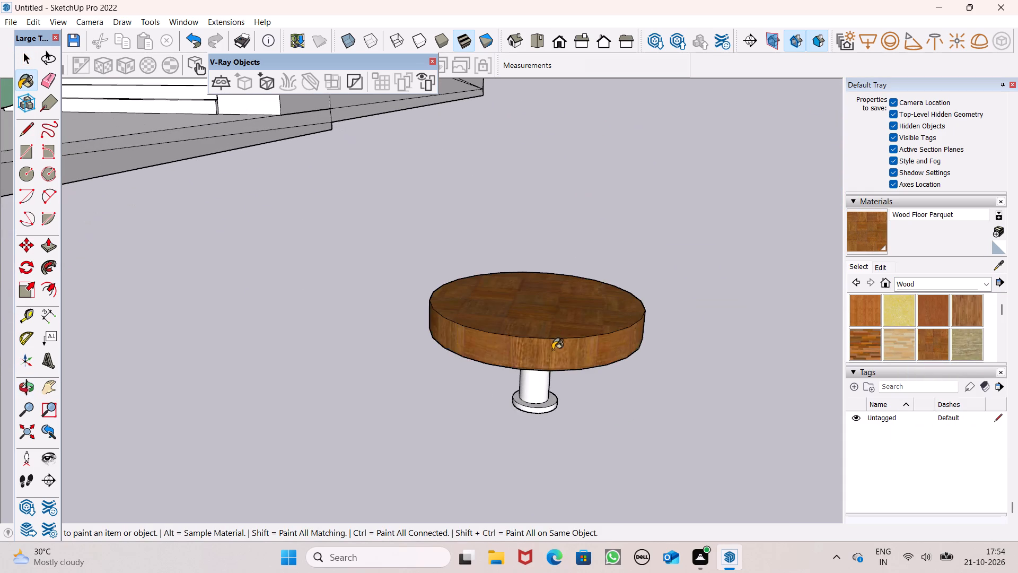
middle_click_drag(550, 352, 510, 125)
left_click(603, 286)
Paint the table's white leg with the Metal Seamed material from the Metal collection.
scroll(554, 207, "down", 3)
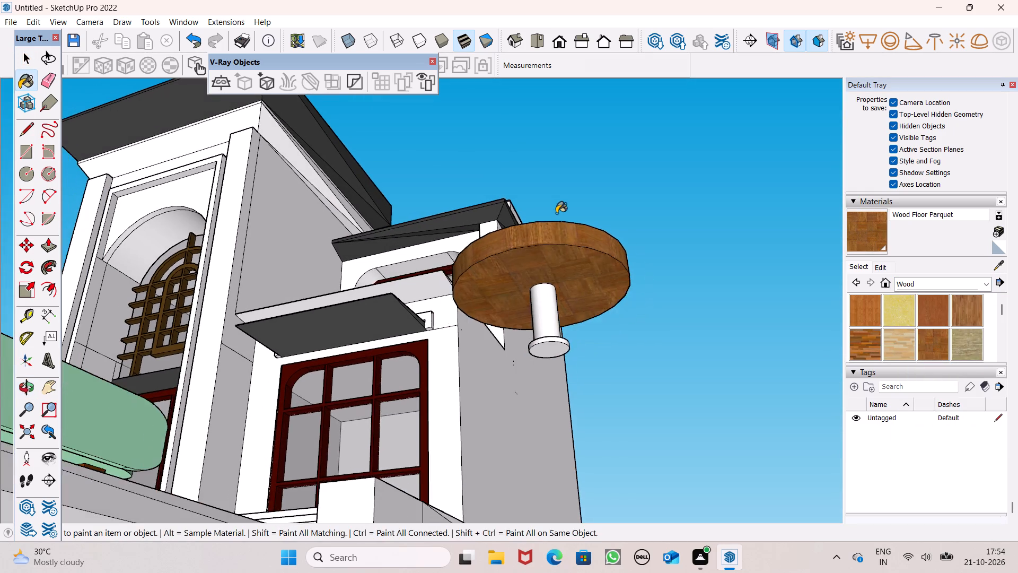
middle_click_drag(558, 224, 549, 375)
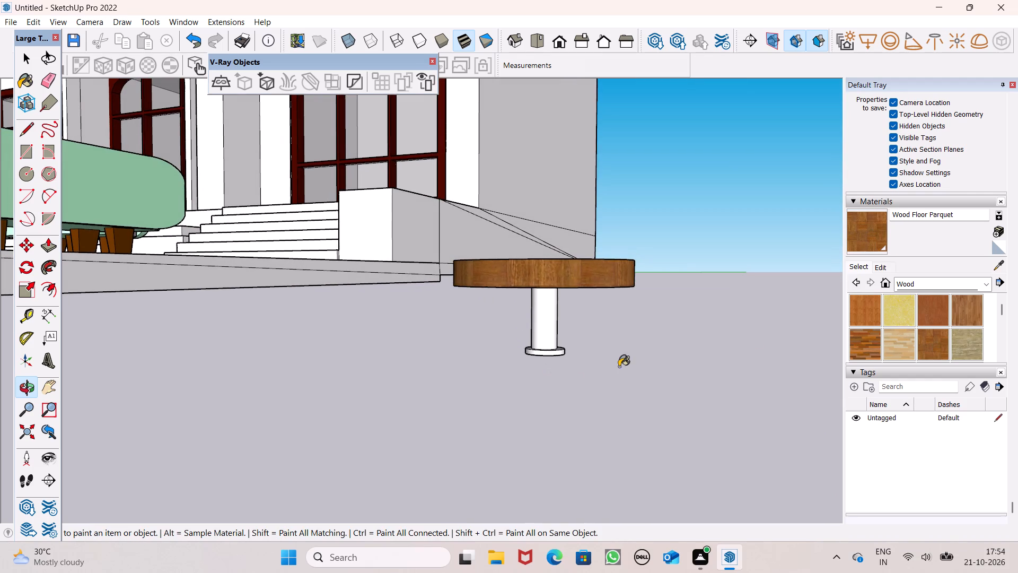
left_click(920, 281)
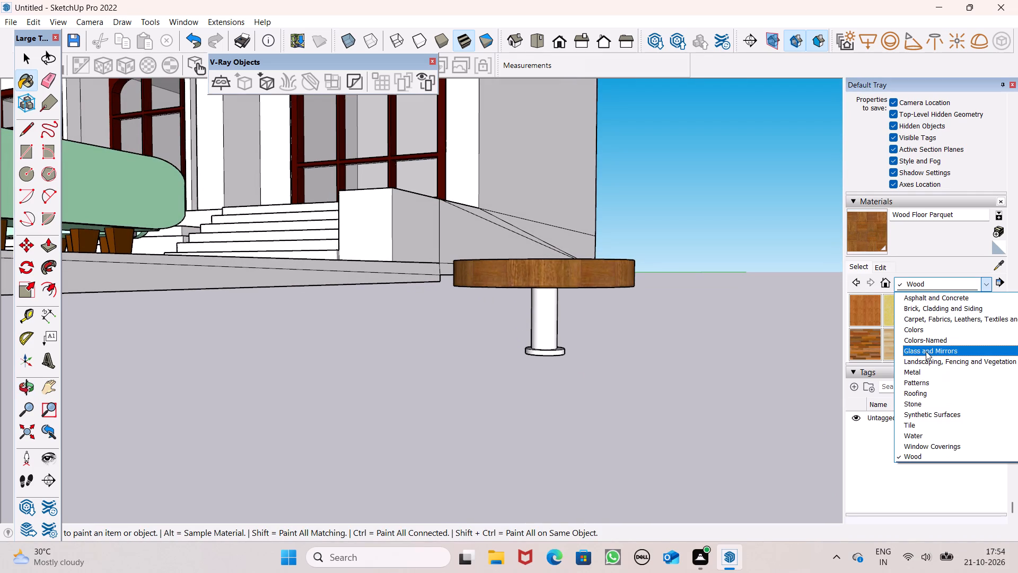
left_click(924, 372)
left_click(936, 348)
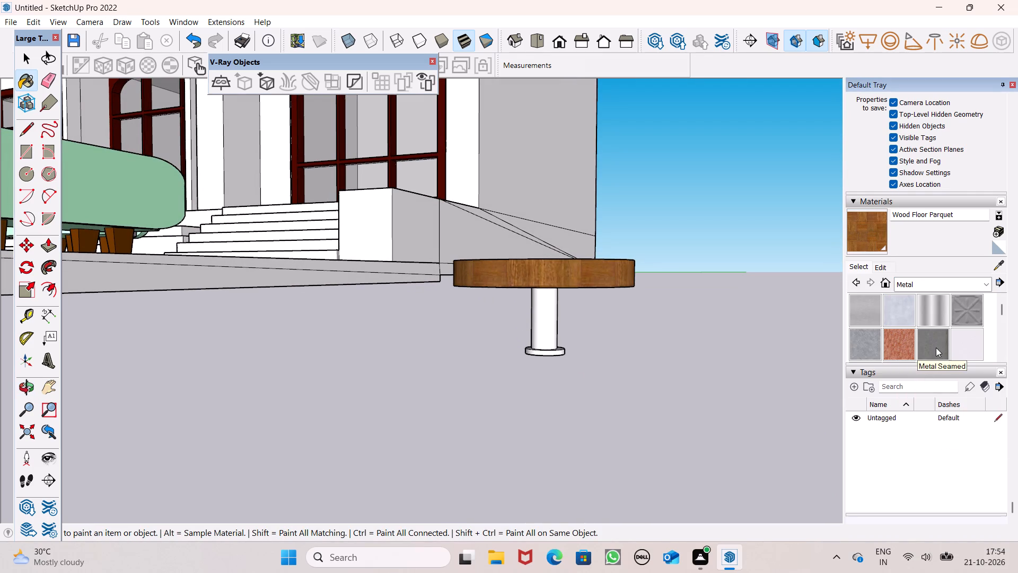
scroll(653, 385, "up", 6)
left_click(541, 327)
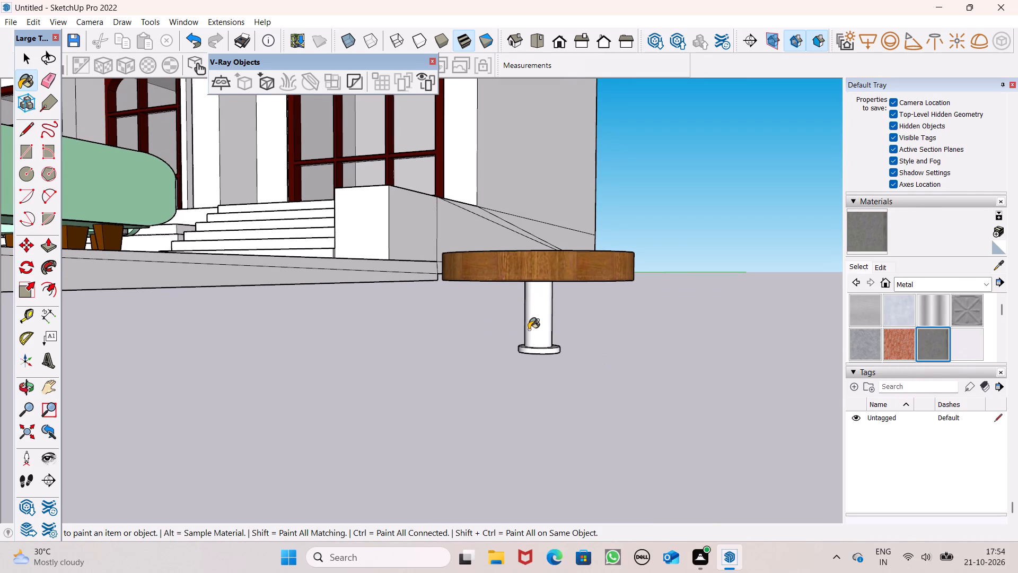
Paint the top, side and underside of the table's round foot with Metal Seamed.
scroll(529, 329, "up", 7)
middle_click_drag(543, 332, 572, 393)
scroll(556, 357, "up", 6)
left_click(569, 379)
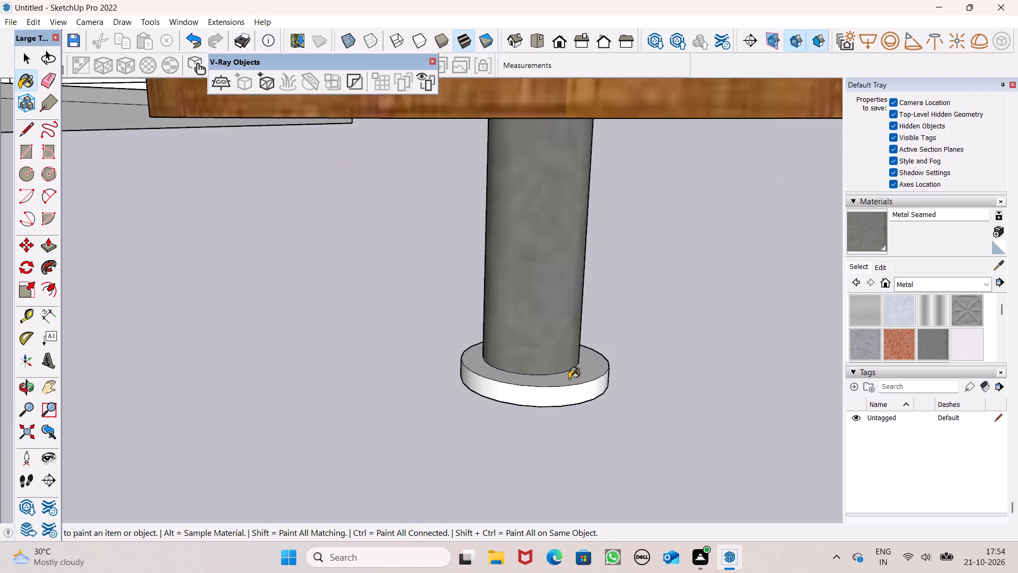
left_click(572, 395)
scroll(553, 409, "up", 1)
middle_click_drag(553, 409, 535, 312)
scroll(552, 345, "down", 6)
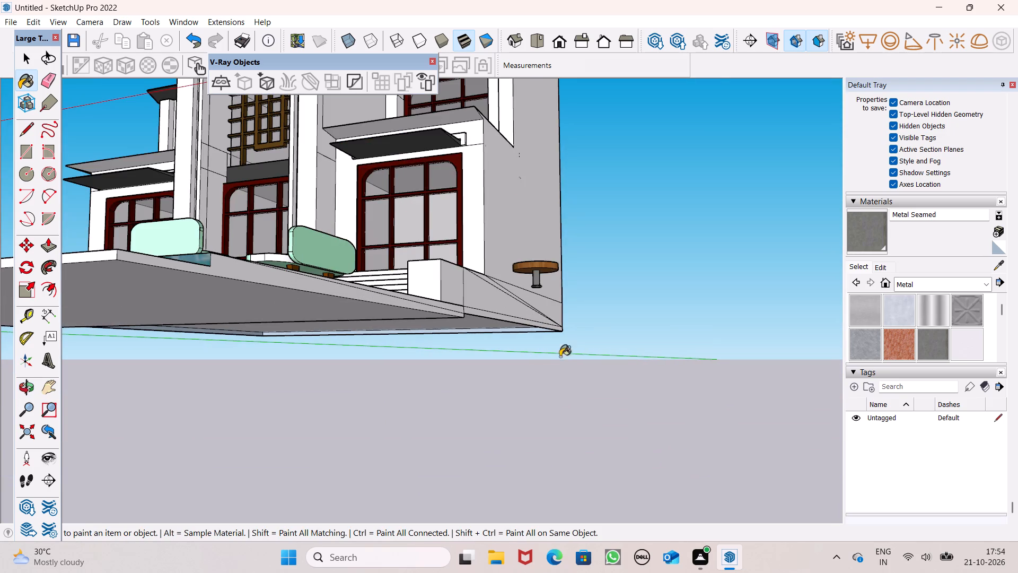
middle_click_drag(546, 309, 547, 287)
scroll(539, 246, "up", 6)
scroll(551, 251, "down", 2)
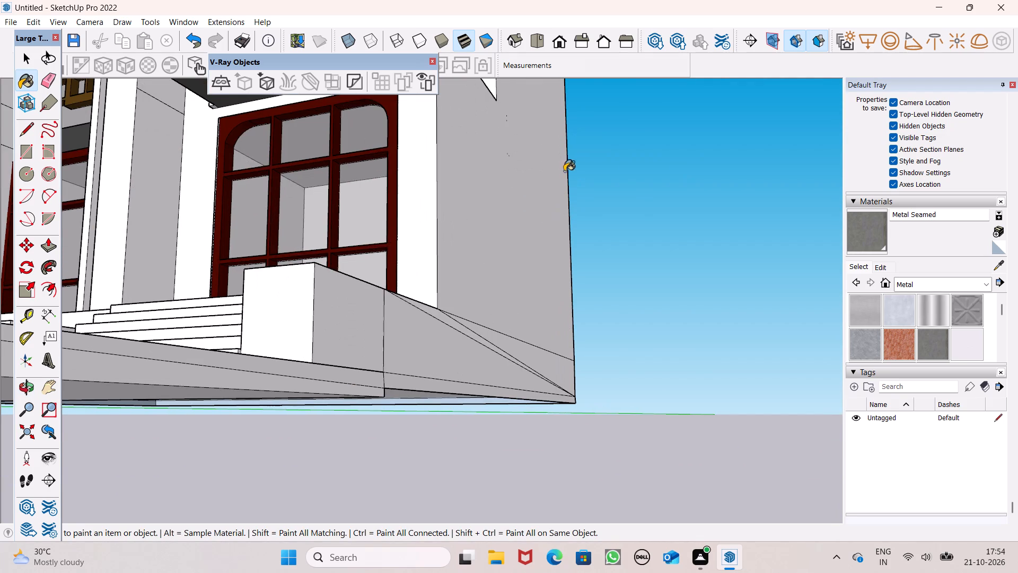
scroll(570, 167, "up", 5)
left_click(642, 168)
Select the whole pedestal table and make it a group.
scroll(642, 194, "down", 9)
middle_click_drag(643, 228, 719, 334)
scroll(634, 238, "down", 6)
key("space")
scroll(767, 436, "up", 7)
triple_click(745, 385)
left_click(745, 384)
right_click(744, 385)
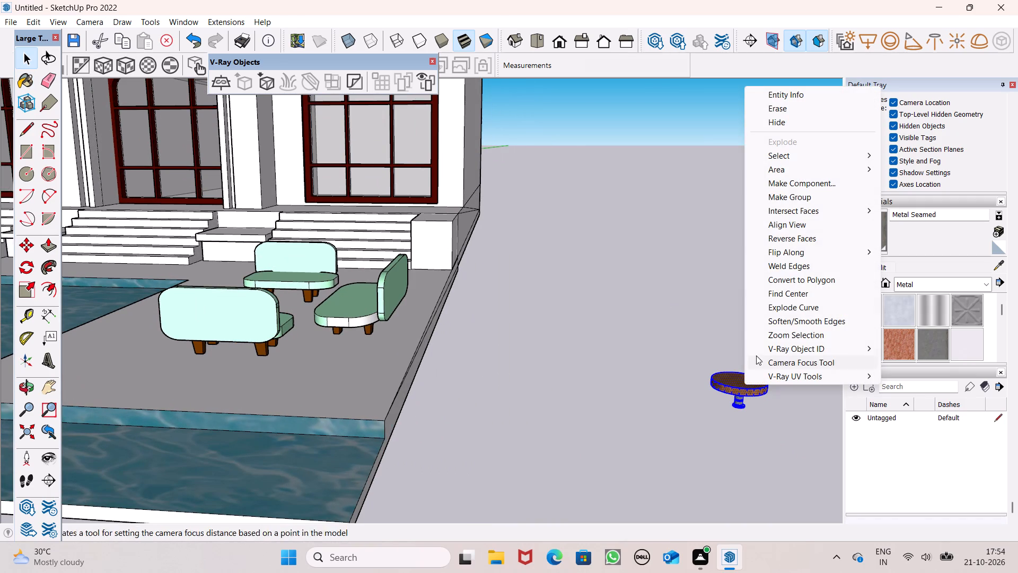
left_click(810, 193)
Move the table group about 31' 7 3/4" onto the platform, beside the mint-green seating next to the pool.
scroll(810, 194, "down", 7)
scroll(725, 257, "down", 1)
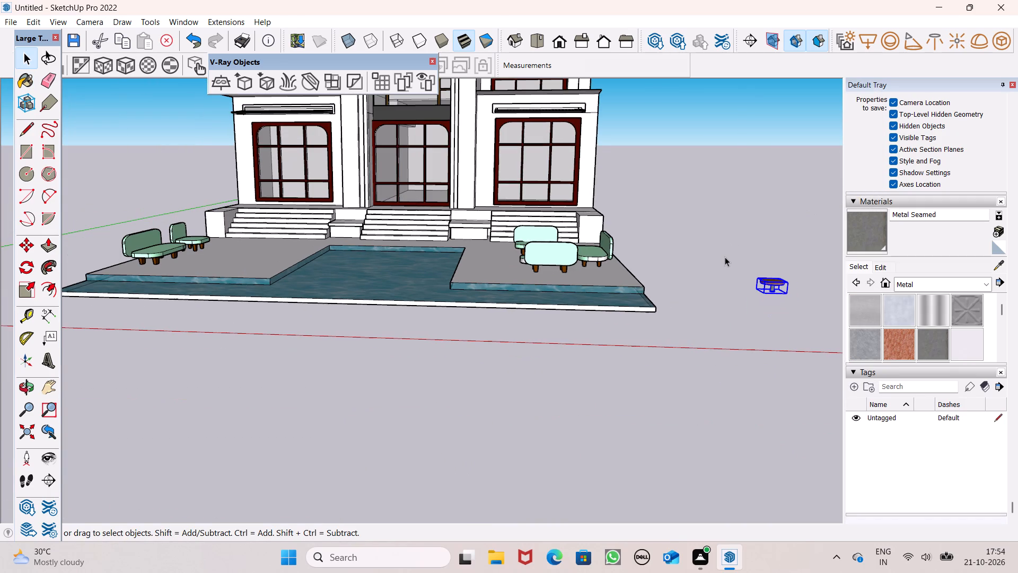
key("m")
key("Return")
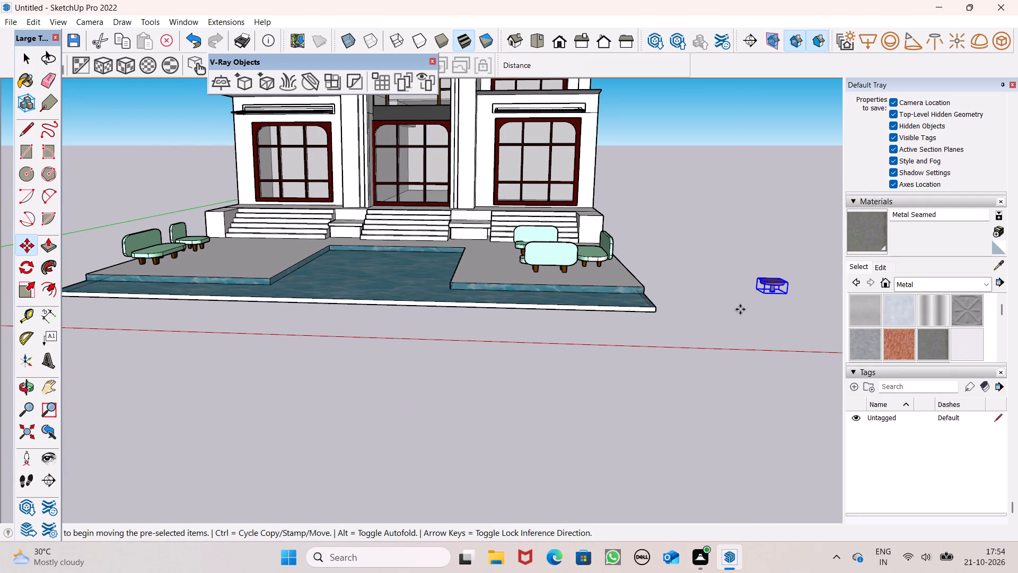
left_click_drag(789, 294, 668, 265)
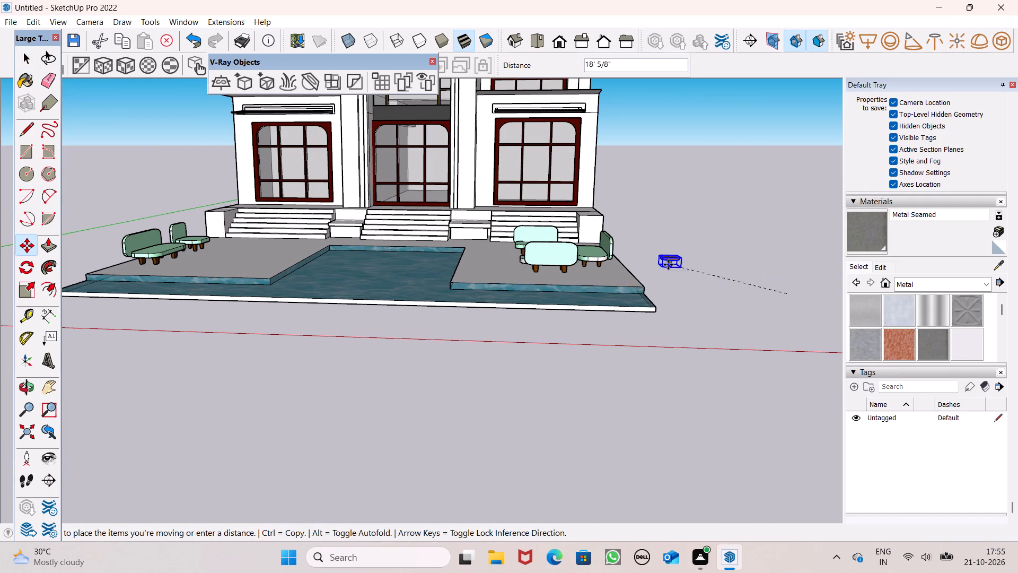
left_click_drag(668, 265, 509, 258)
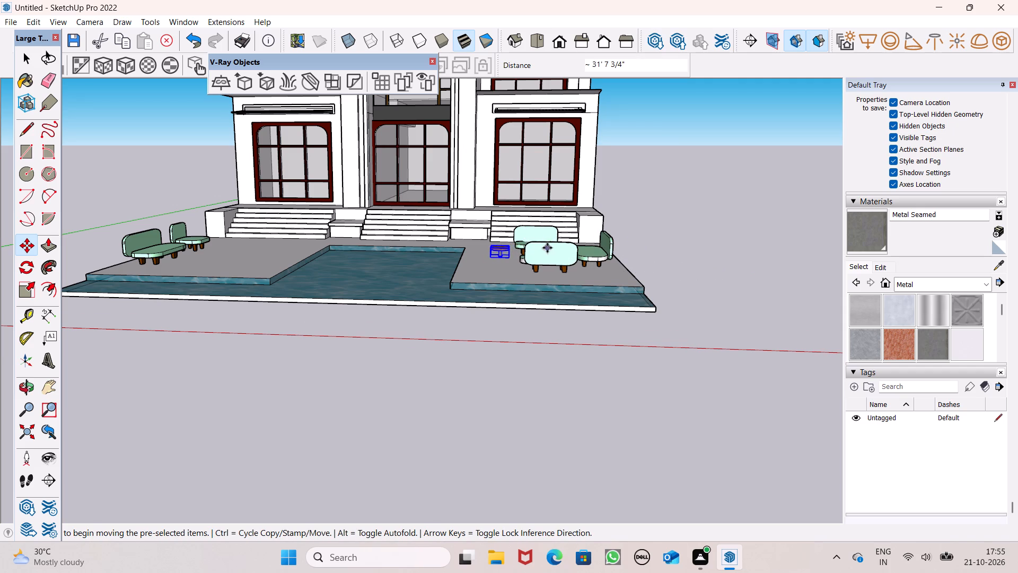
Move the table group into the middle of the three mint-green sofas, in front of the long one.
scroll(547, 248, "down", 3)
middle_click_drag(555, 283, 612, 374)
scroll(555, 305, "up", 10)
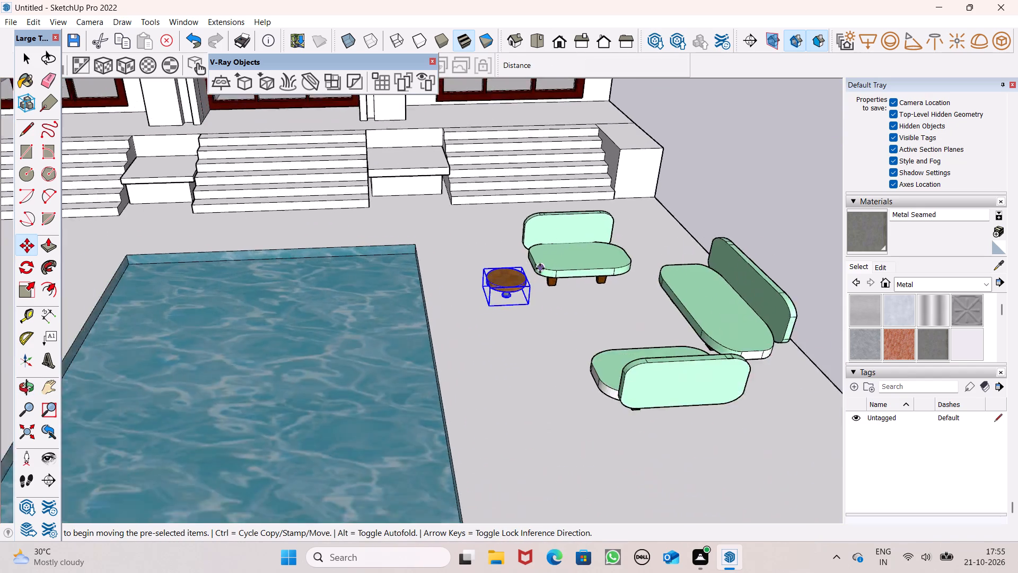
scroll(540, 268, "up", 3)
middle_click_drag(549, 366, 676, 349)
scroll(531, 293, "down", 5)
middle_click_drag(511, 321, 689, 352)
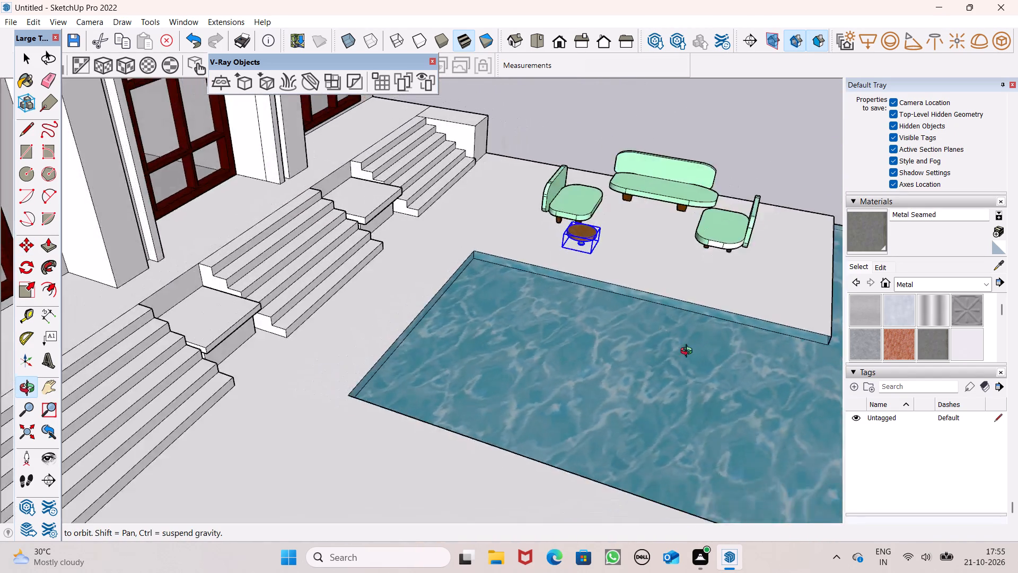
middle_click_drag(689, 352, 706, 328)
scroll(710, 239, "up", 7)
middle_click_drag(741, 237, 622, 175)
scroll(690, 177, "up", 4)
scroll(622, 175, "up", 2)
scroll(646, 208, "down", 8)
middle_click_drag(622, 240, 671, 293)
scroll(610, 233, "down", 3)
left_click_drag(489, 277, 584, 264)
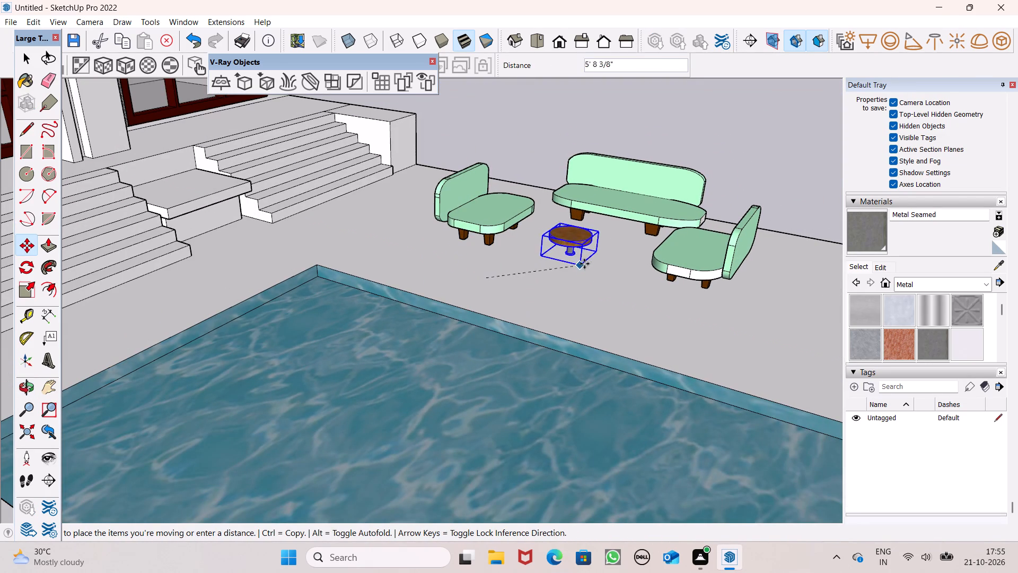
left_click_drag(584, 264, 601, 262)
Stretch the table group taller along the blue axis with Scale.
middle_click_drag(595, 291, 684, 307)
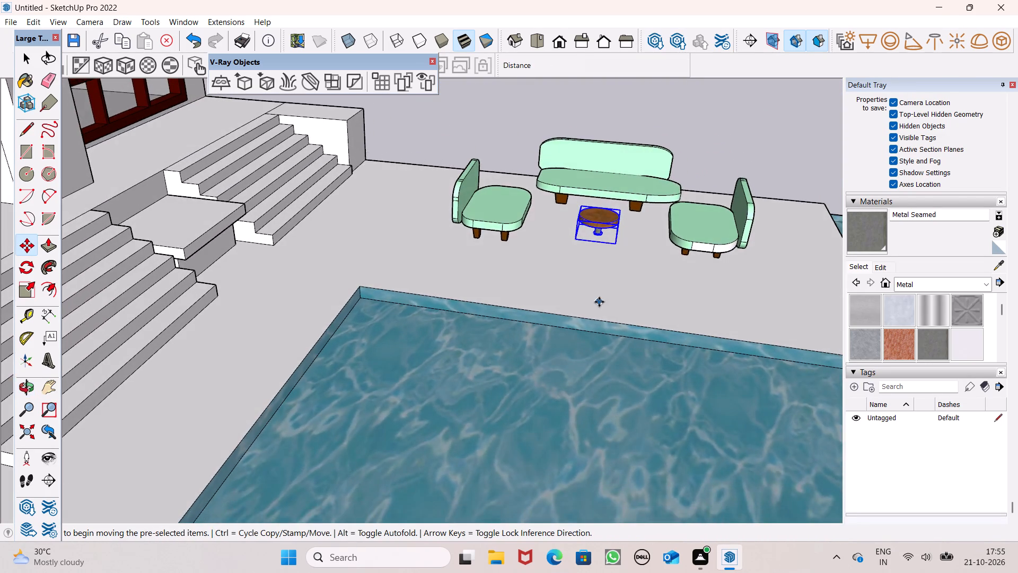
scroll(598, 317, "down", 3)
middle_click_drag(628, 296, 620, 353)
scroll(630, 192, "up", 6)
scroll(612, 161, "down", 5)
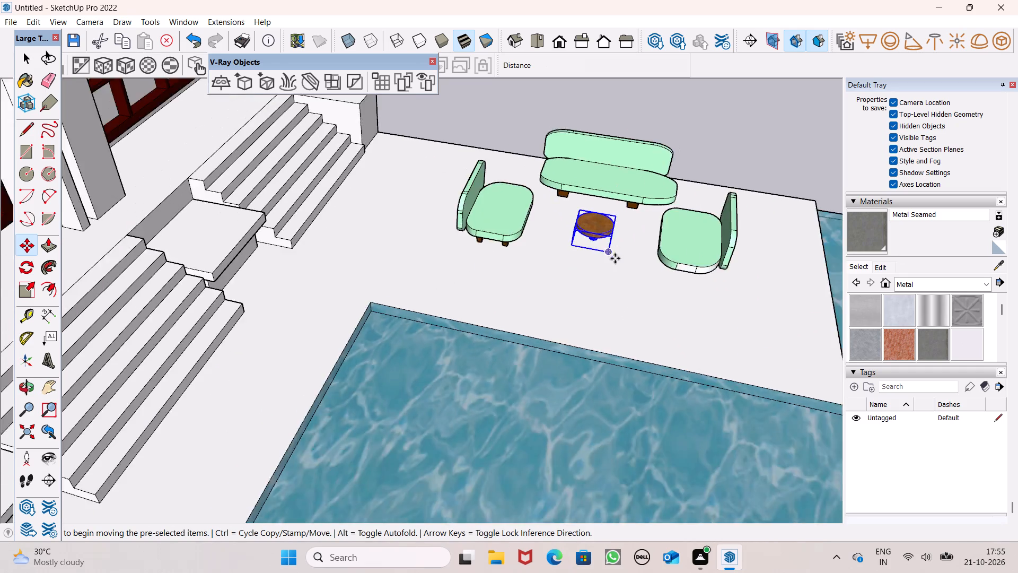
middle_click_drag(617, 276, 635, 451)
scroll(661, 268, "up", 6)
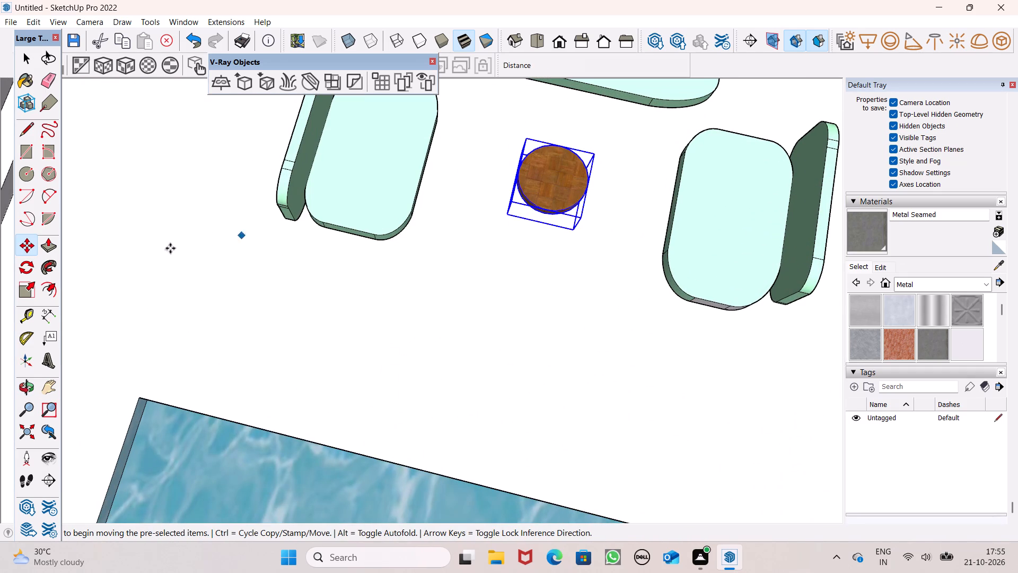
left_click(34, 284)
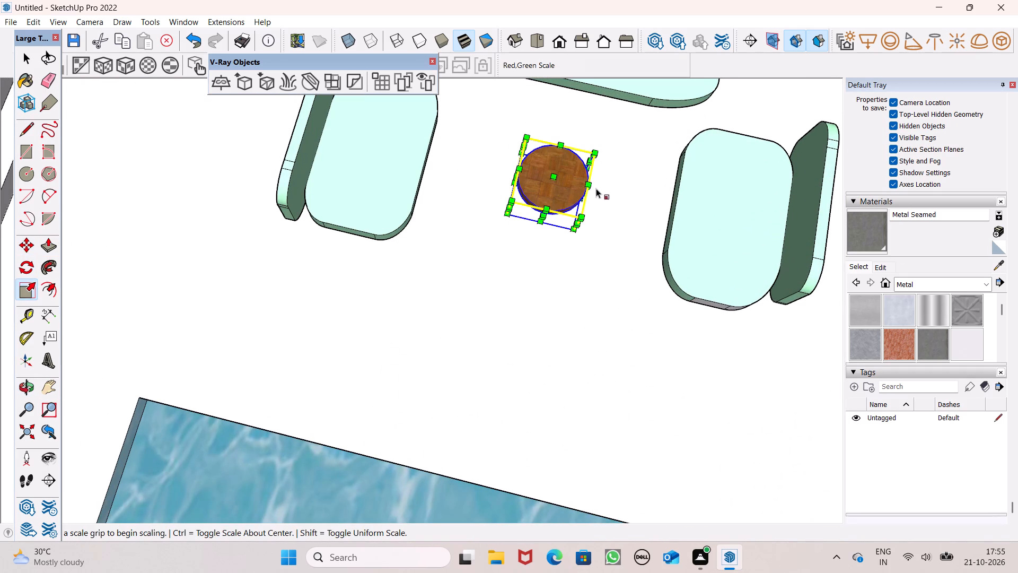
left_click_drag(555, 177, 557, 162)
Widen the table group in both horizontal directions with Scale so its top stays round.
scroll(564, 195, "down", 1)
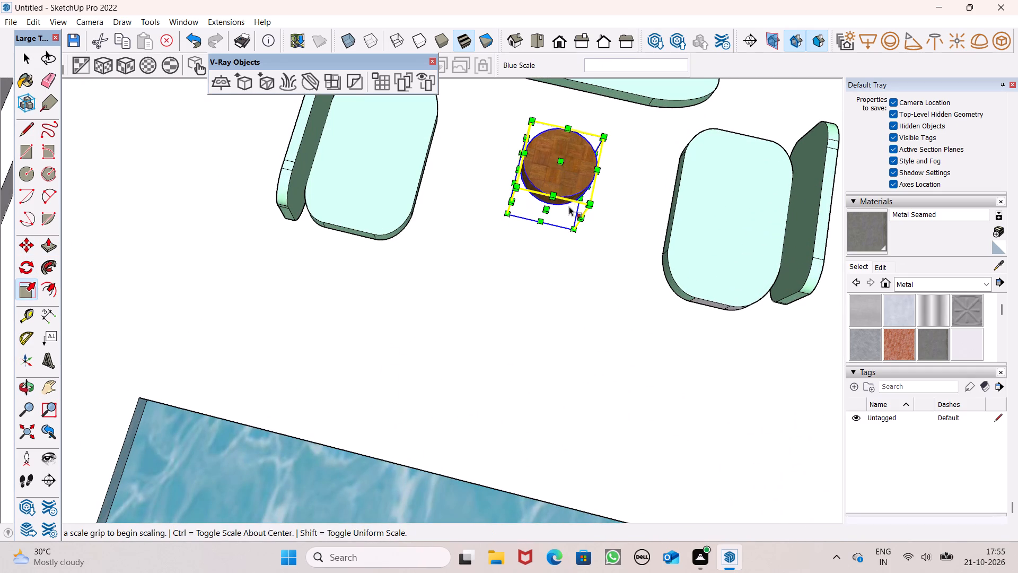
middle_click_drag(572, 209, 596, 29)
scroll(555, 139, "up", 3)
scroll(554, 177, "down", 3)
middle_click_drag(549, 197, 566, 85)
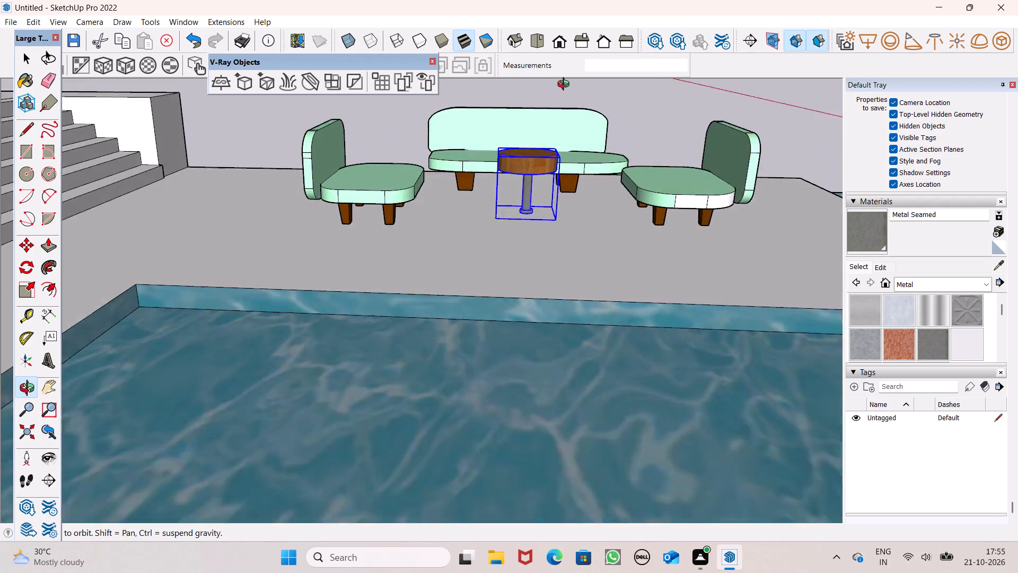
middle_click_drag(566, 85, 566, 84)
scroll(539, 154, "up", 8)
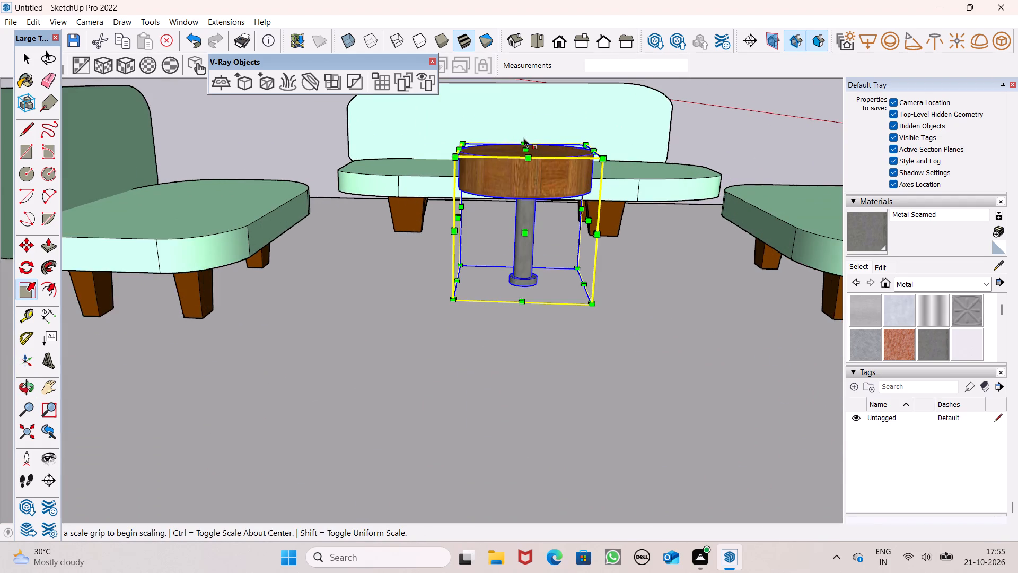
left_click(526, 146)
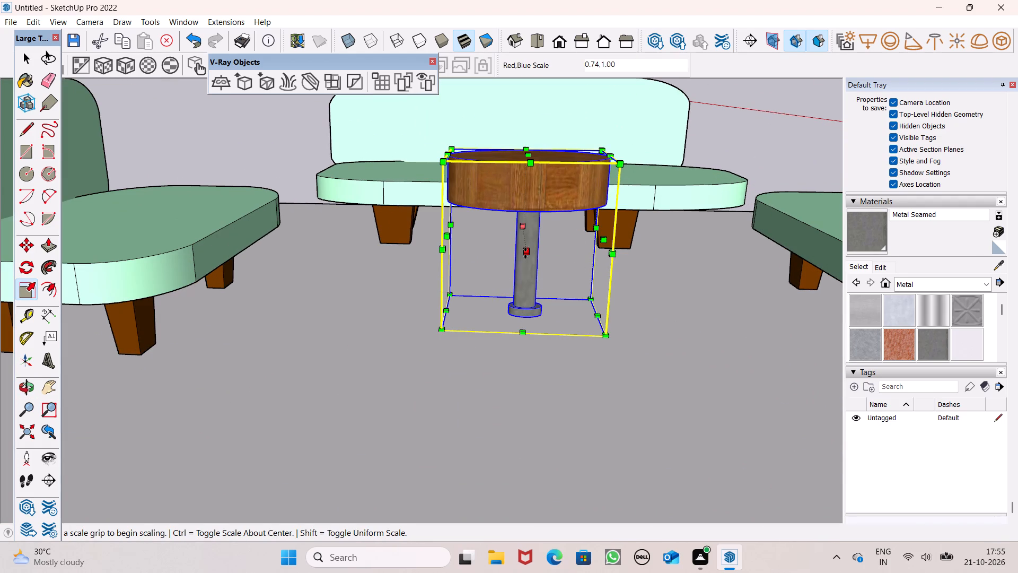
left_click_drag(526, 256, 529, 270)
scroll(573, 185, "down", 5)
middle_click_drag(657, 207, 527, 257)
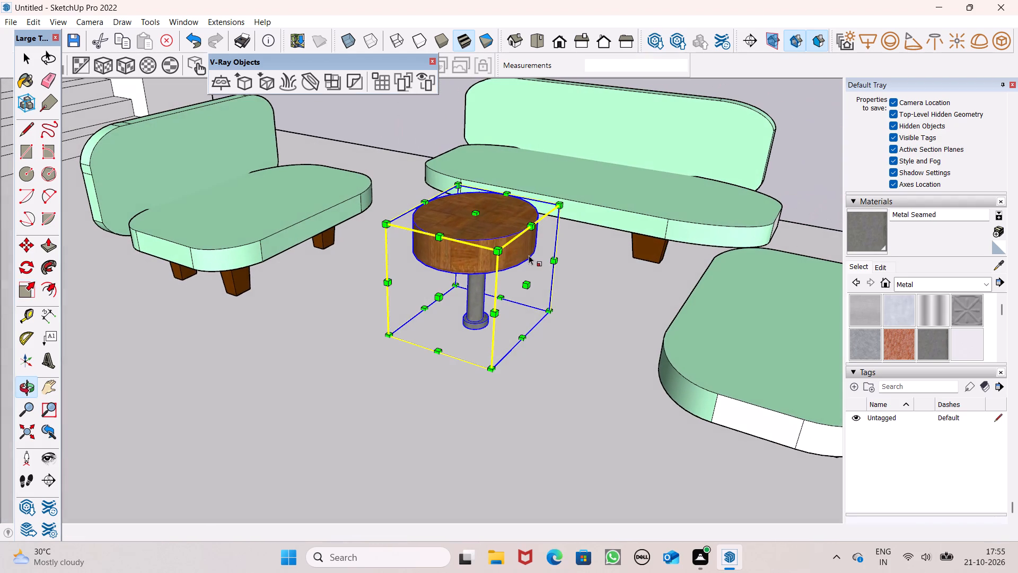
left_click_drag(526, 286, 533, 299)
scroll(529, 254, "down", 4)
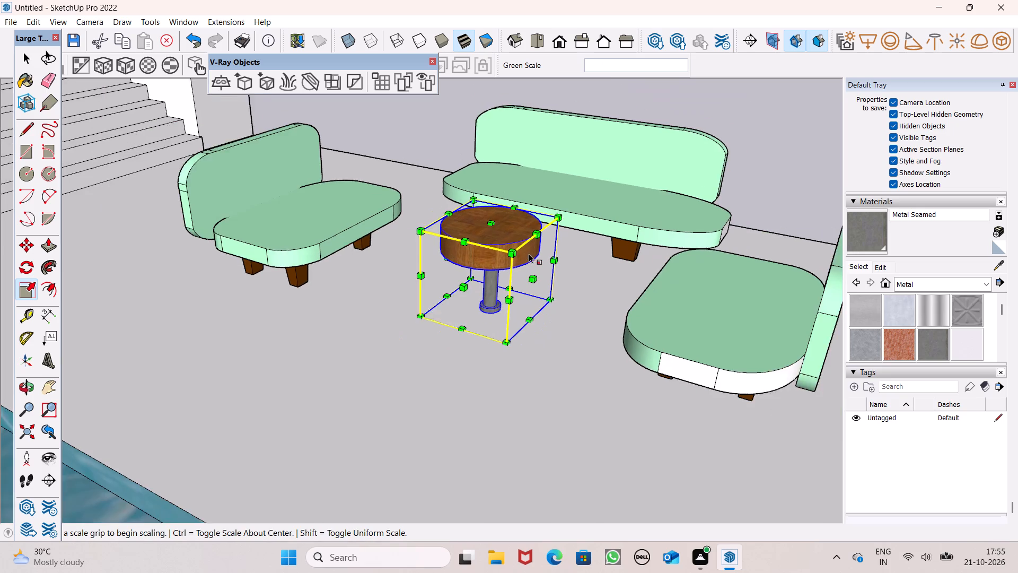
Scale the table group's height along the blue axis by about 0.90, and deselect it.
left_click_drag(492, 224, 494, 236)
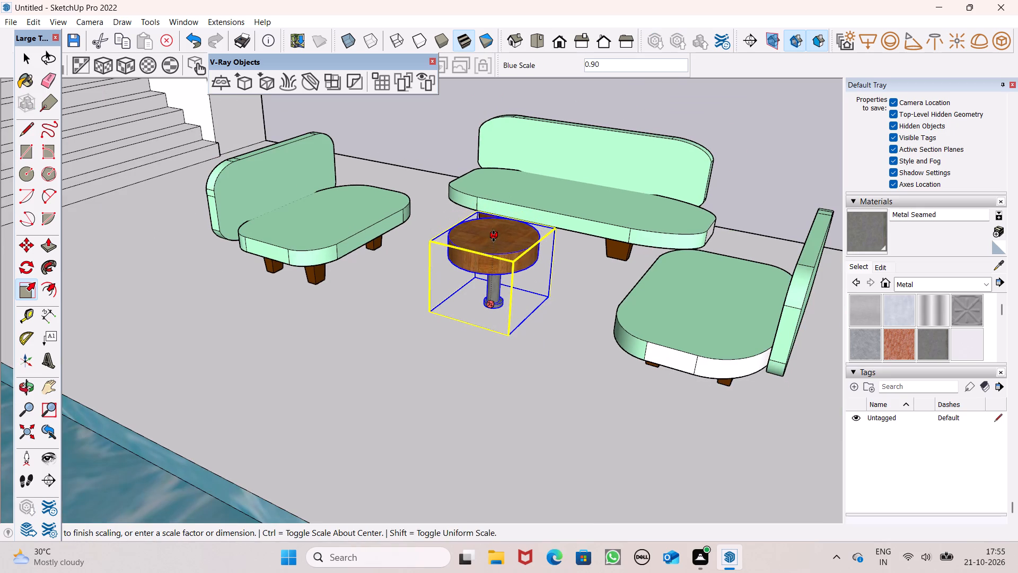
left_click_drag(494, 236, 494, 237)
scroll(512, 199, "down", 4)
middle_click_drag(505, 241, 618, 272)
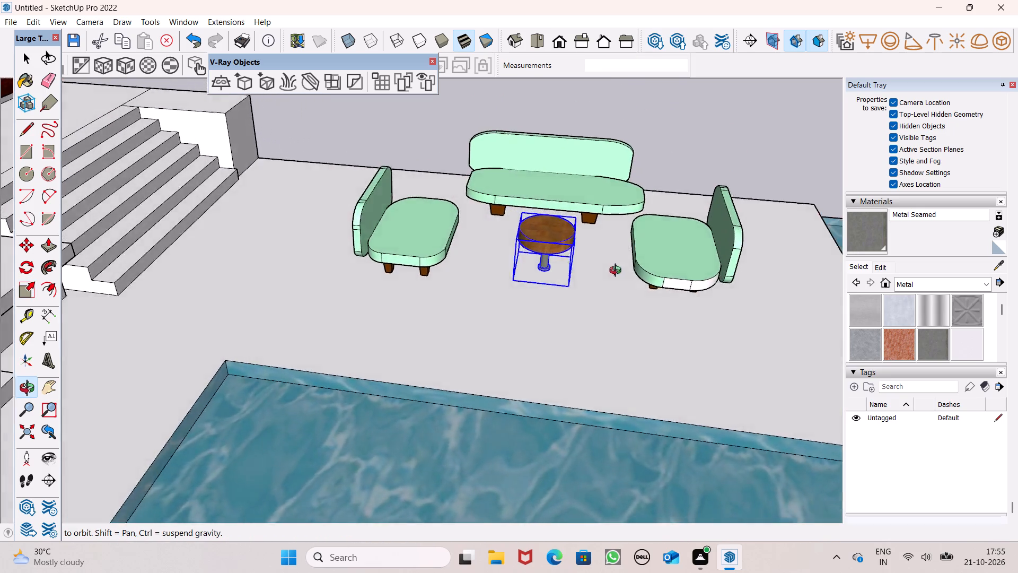
middle_click_drag(618, 272, 799, 268)
scroll(706, 196, "up", 5)
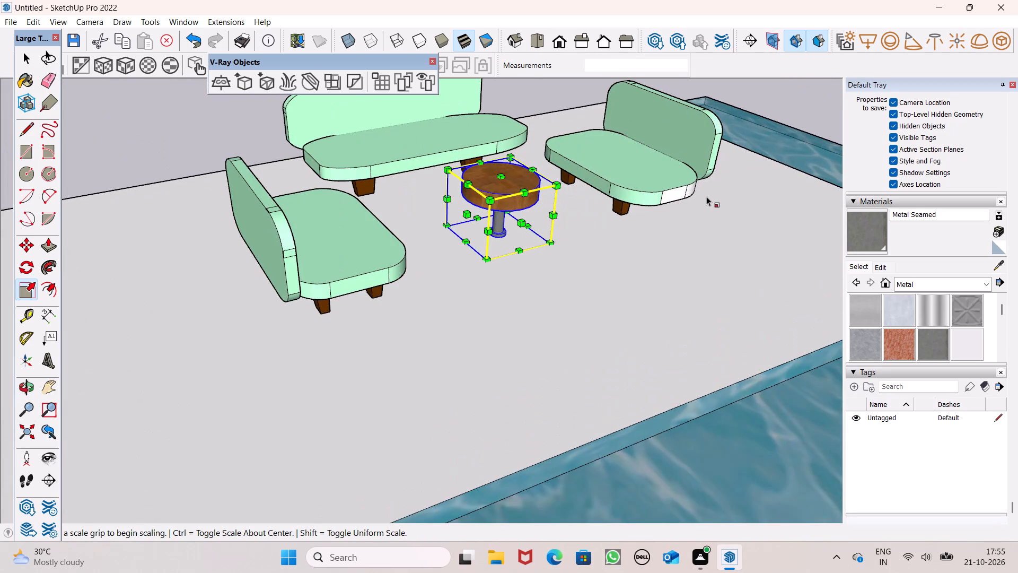
scroll(582, 193, "down", 3)
middle_click_drag(581, 217, 696, 217)
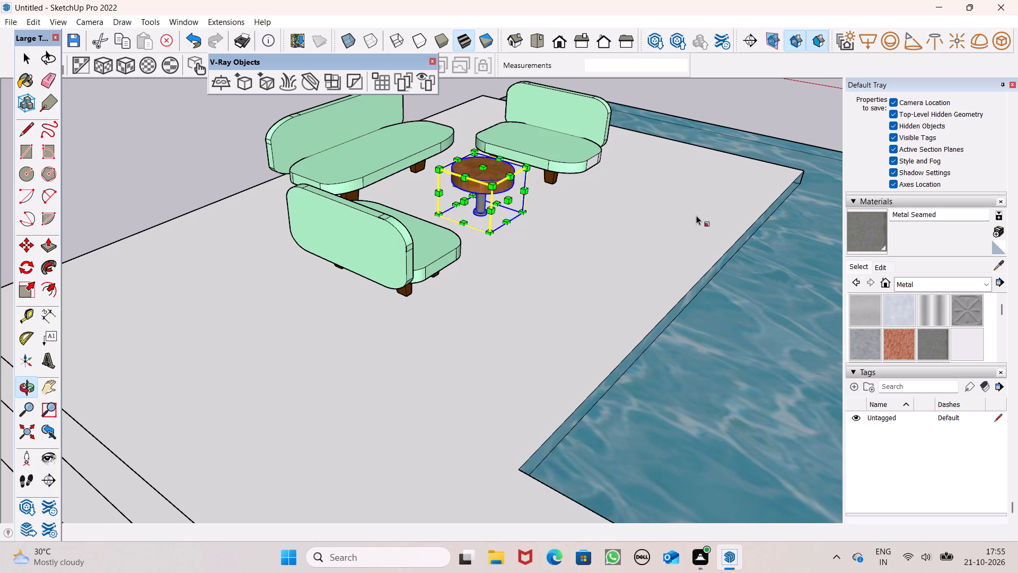
scroll(552, 156, "up", 1)
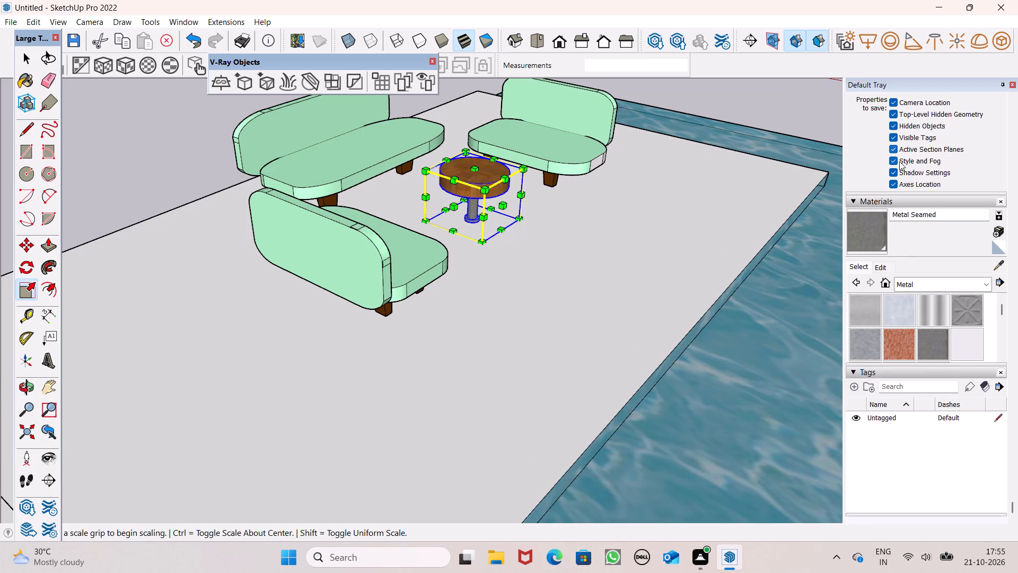
scroll(905, 167, "up", 1)
key("space")
key("space")
left_click(177, 131)
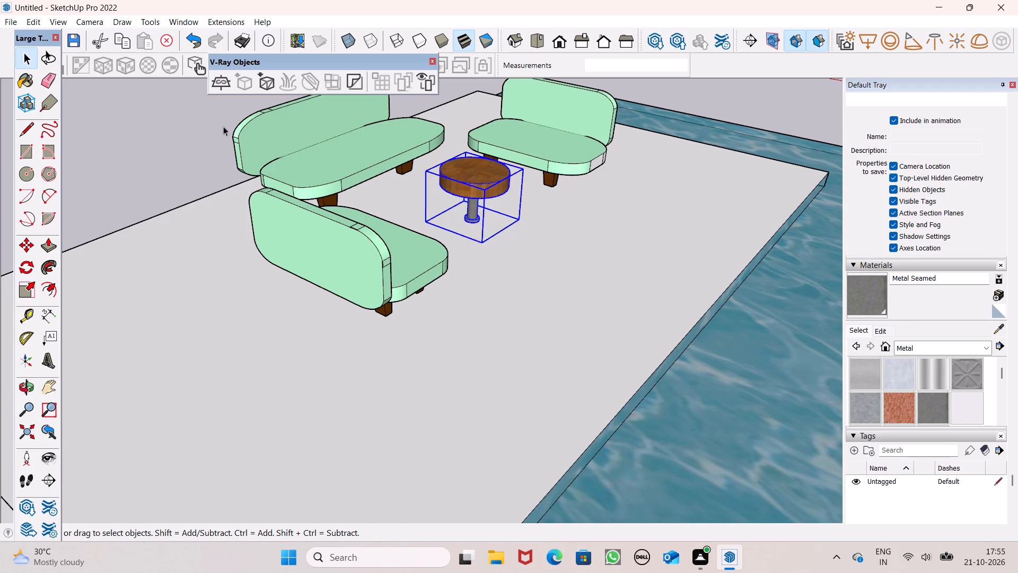
Examine the table among the sofas from above and the whole building front with the pool.
middle_click_drag(442, 175, 406, 329)
scroll(599, 195, "down", 4)
middle_click_drag(587, 238, 587, 238)
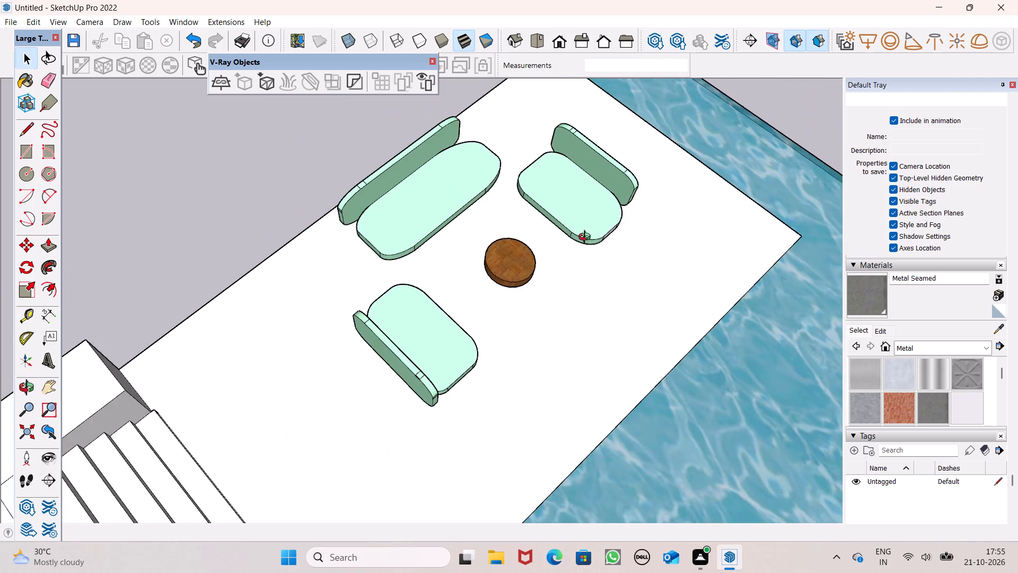
middle_click_drag(587, 238, 350, 0)
scroll(639, 362, "down", 4)
middle_click_drag(654, 390, 653, 406)
scroll(650, 233, "down", 9)
middle_click_drag(682, 293, 491, 310)
scroll(744, 196, "down", 5)
middle_click_drag(738, 211, 495, 237)
scroll(657, 214, "down", 5)
middle_click_drag(662, 257, 646, 236)
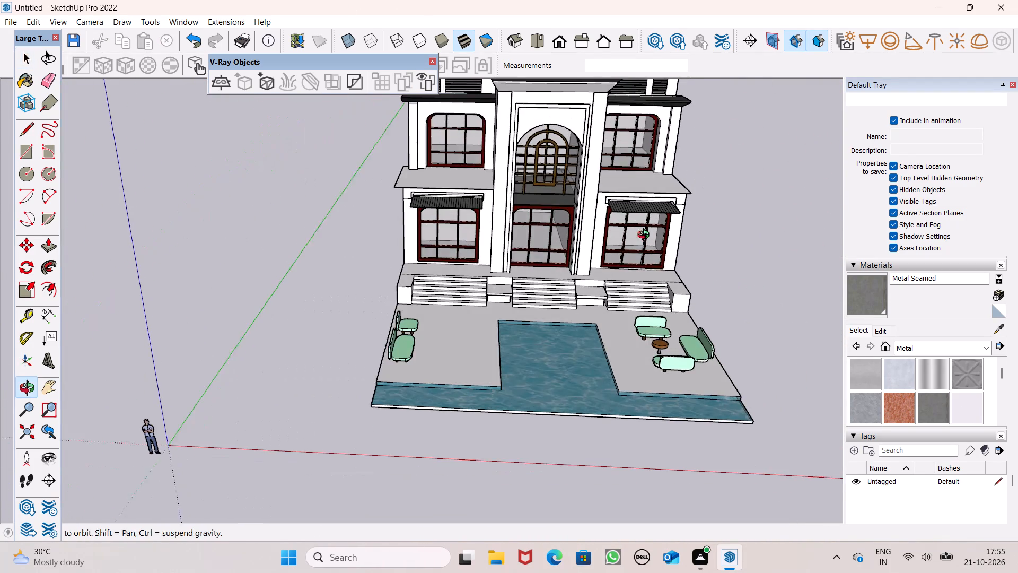
middle_click_drag(646, 236, 644, 236)
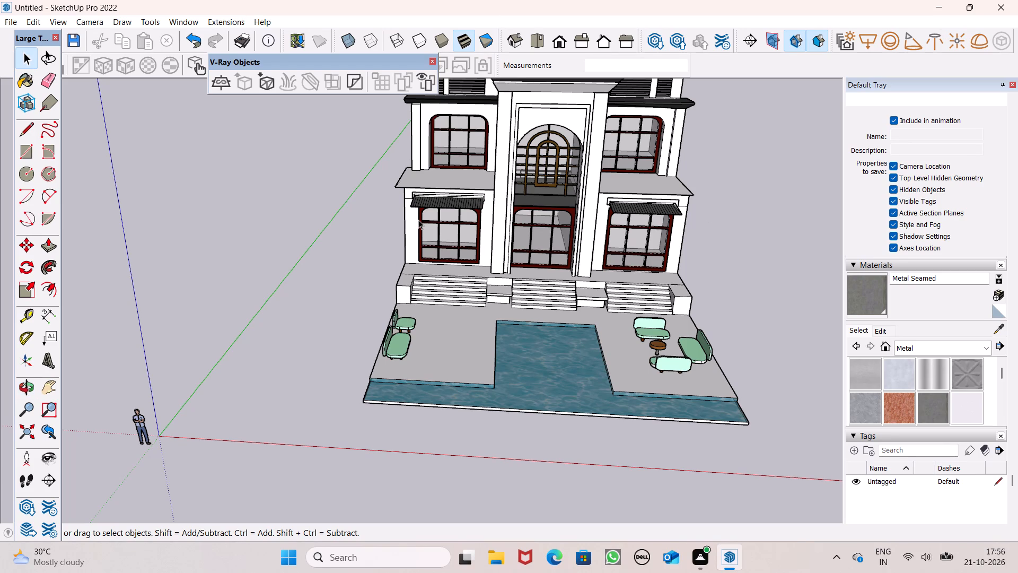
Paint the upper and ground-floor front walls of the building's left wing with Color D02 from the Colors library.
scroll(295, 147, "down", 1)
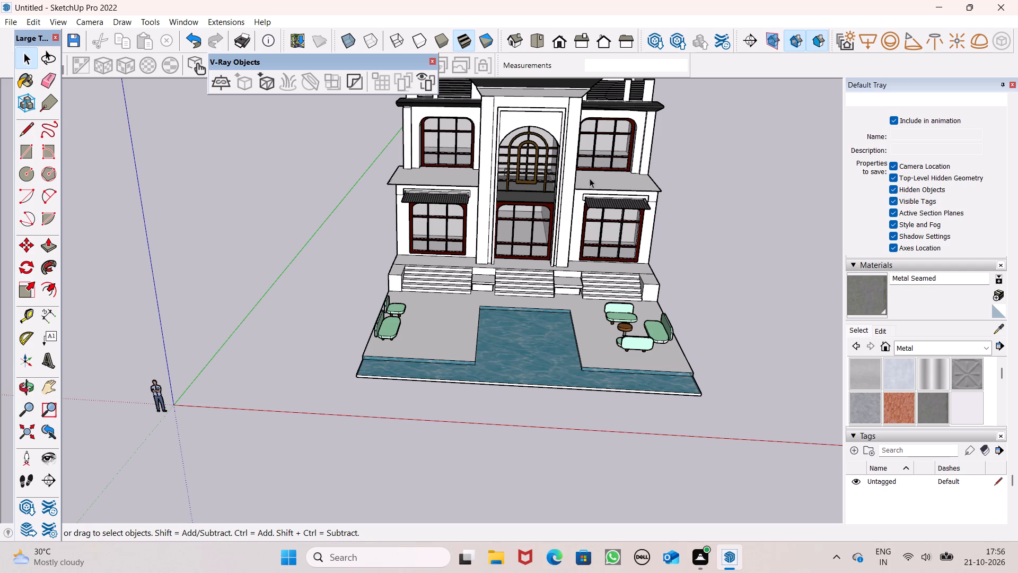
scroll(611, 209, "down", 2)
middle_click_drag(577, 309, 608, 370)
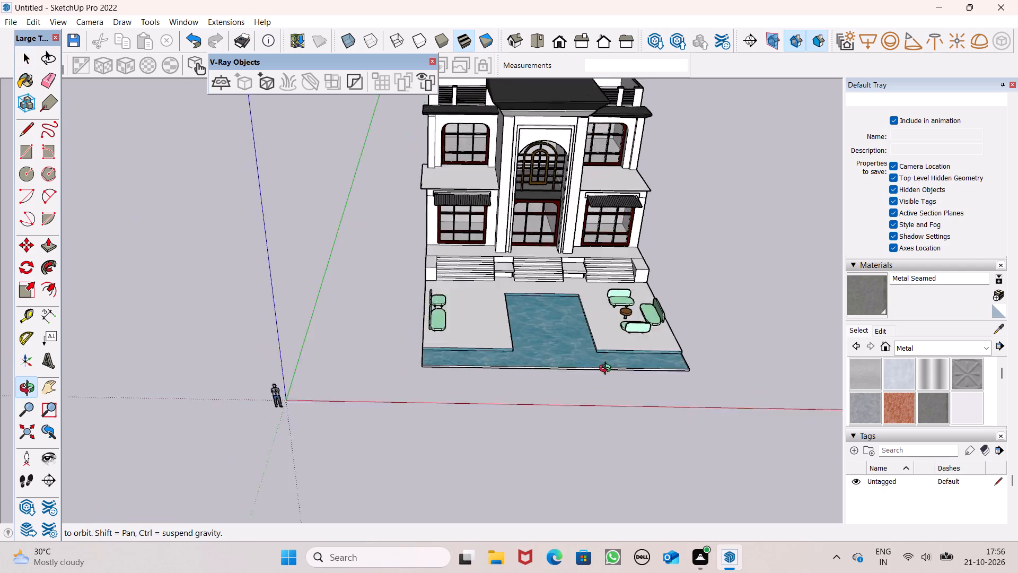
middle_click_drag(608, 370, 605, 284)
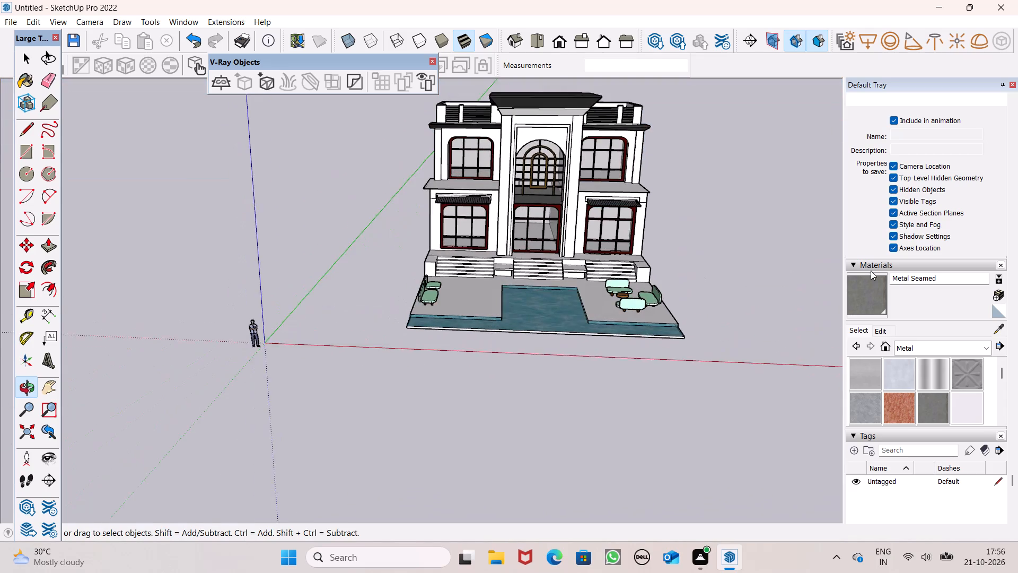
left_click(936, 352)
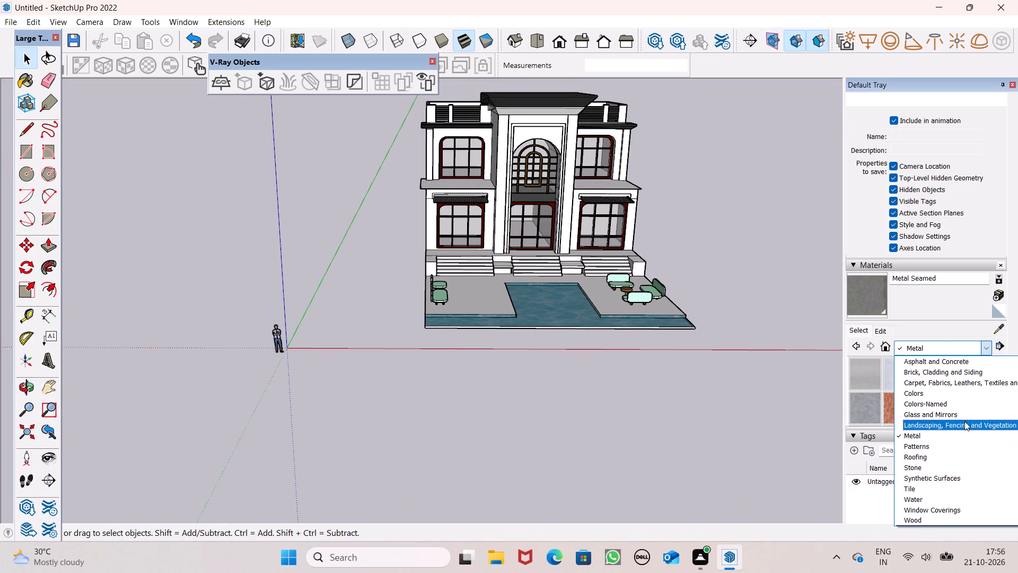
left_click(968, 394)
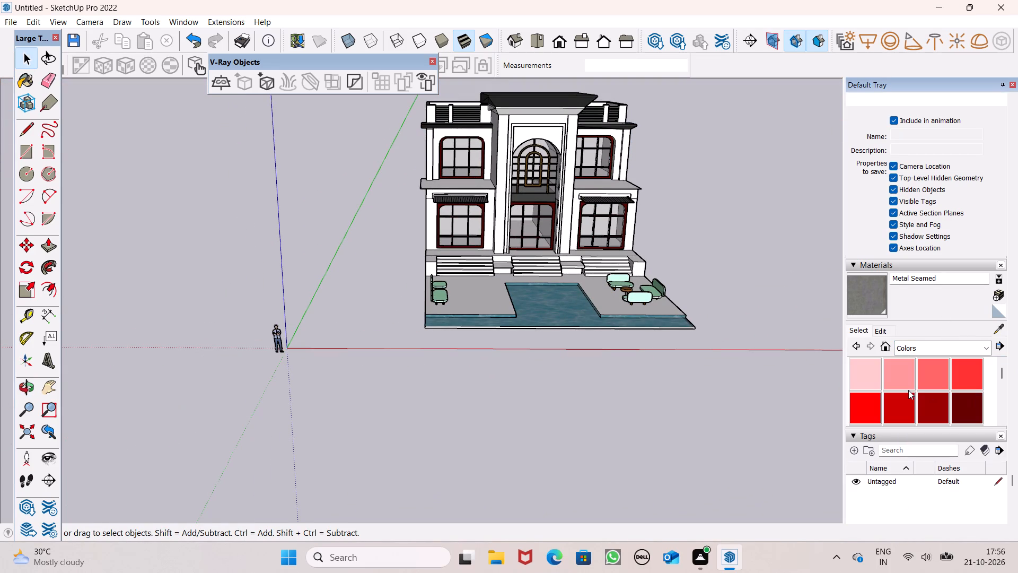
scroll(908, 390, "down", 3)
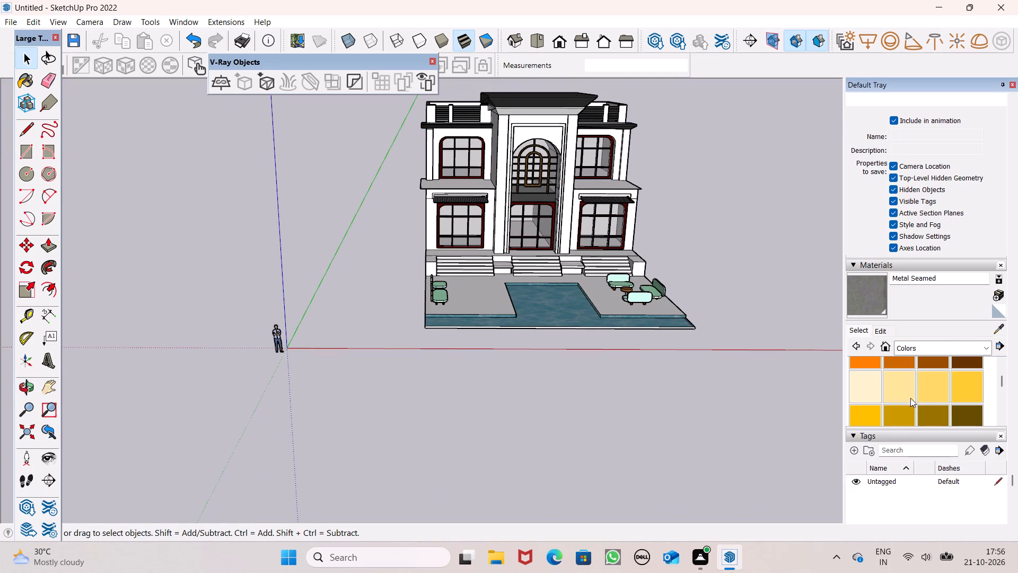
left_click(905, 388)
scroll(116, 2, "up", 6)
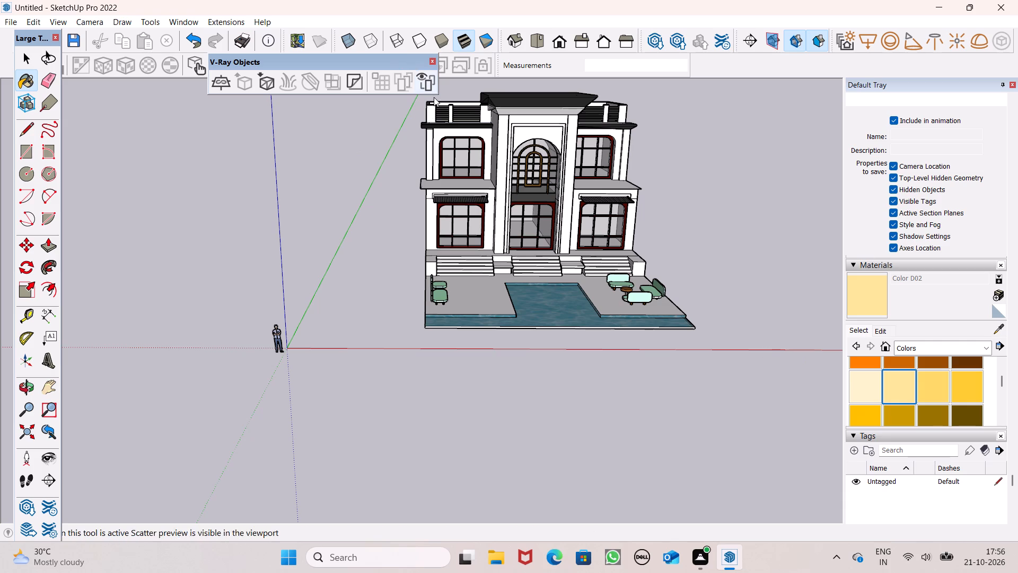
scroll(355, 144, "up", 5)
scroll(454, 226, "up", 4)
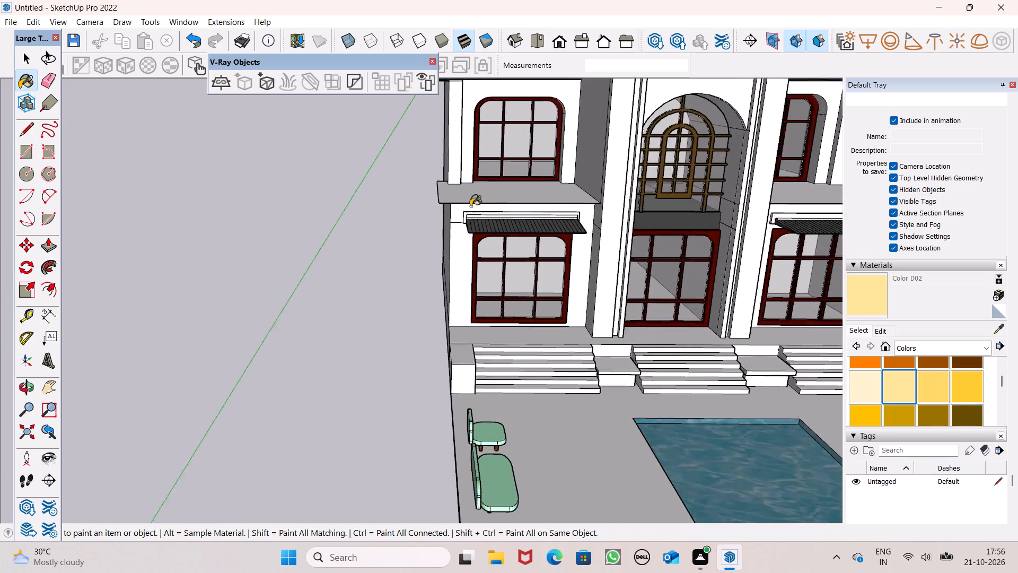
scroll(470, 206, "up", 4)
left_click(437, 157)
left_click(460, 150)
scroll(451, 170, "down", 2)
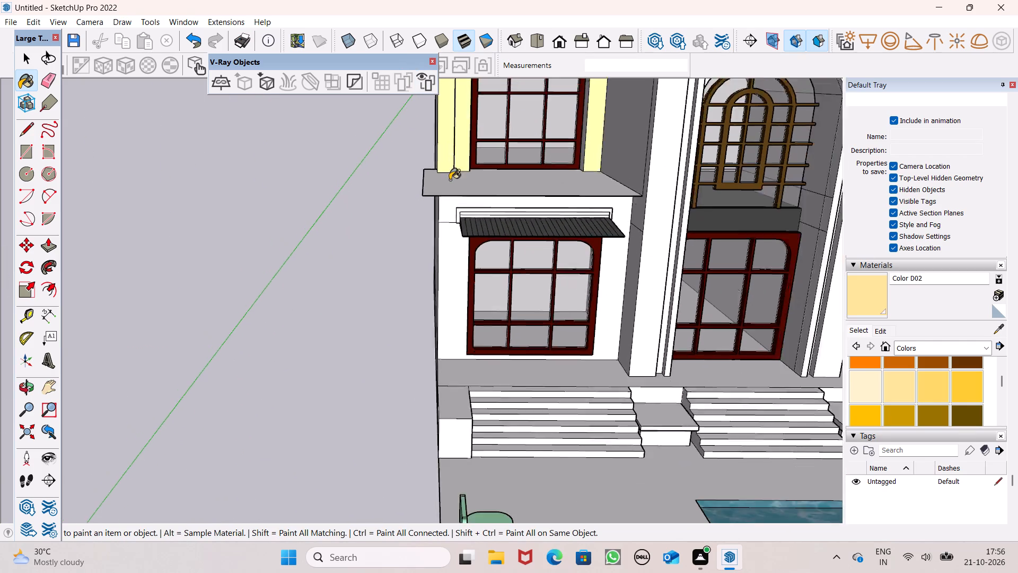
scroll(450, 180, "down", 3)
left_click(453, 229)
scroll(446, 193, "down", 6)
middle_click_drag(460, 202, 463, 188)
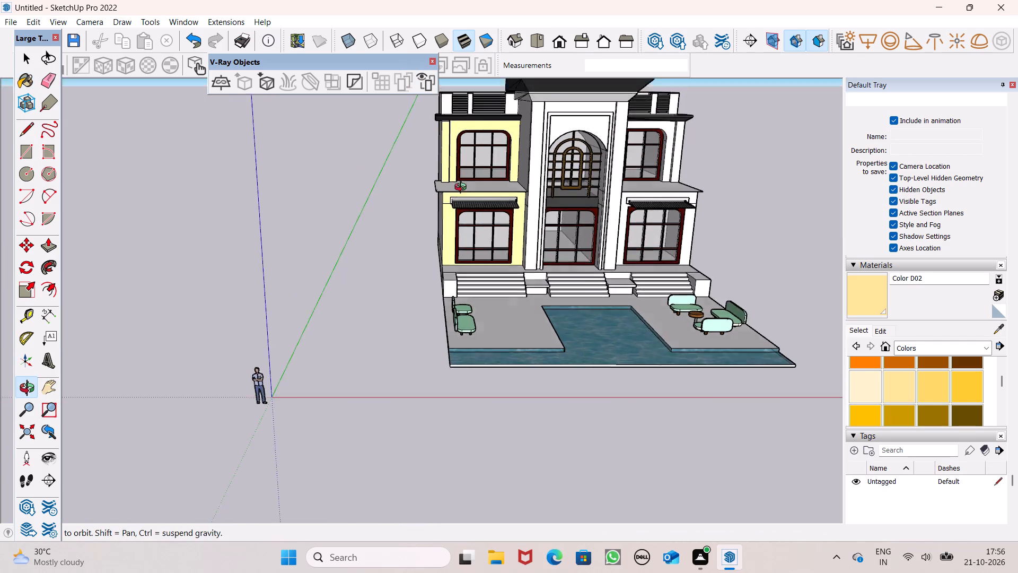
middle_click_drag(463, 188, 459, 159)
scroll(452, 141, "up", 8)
Repaint the upper and ground-floor front walls of the left wing with the orange Color C04.
scroll(892, 394, "down", 2)
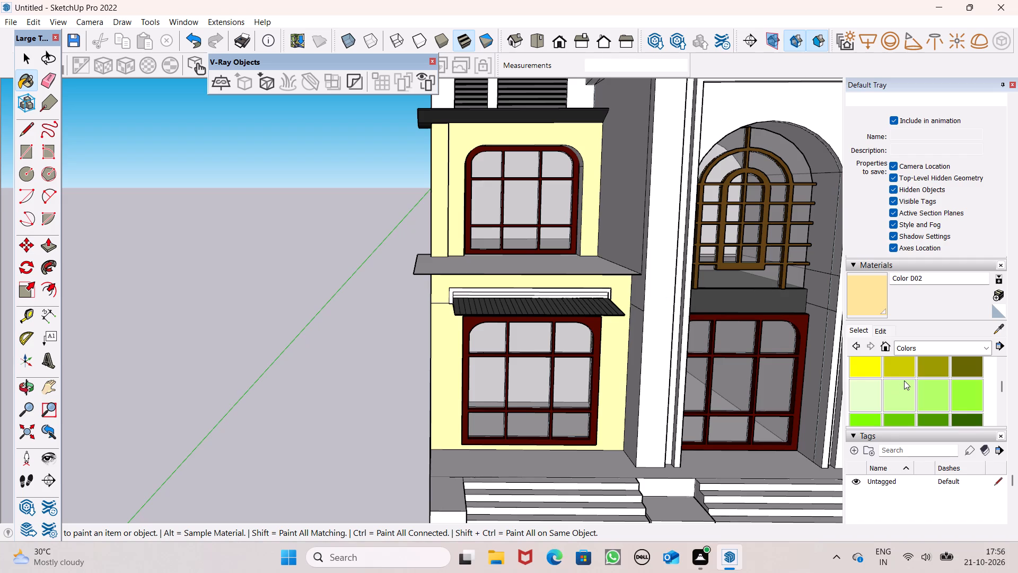
scroll(904, 380, "down", 3)
scroll(904, 380, "up", 5)
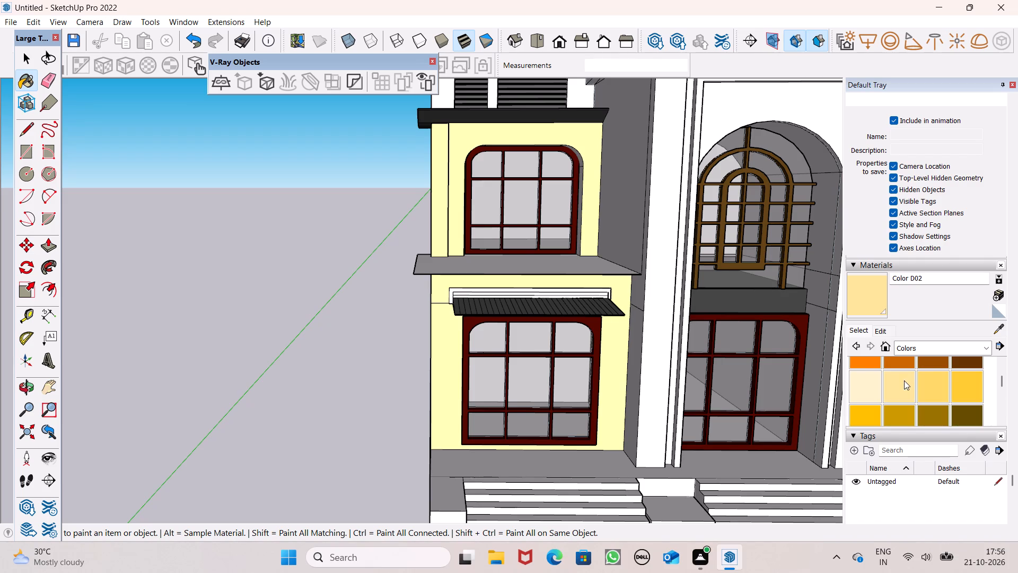
scroll(906, 380, "up", 1)
scroll(905, 385, "down", 1)
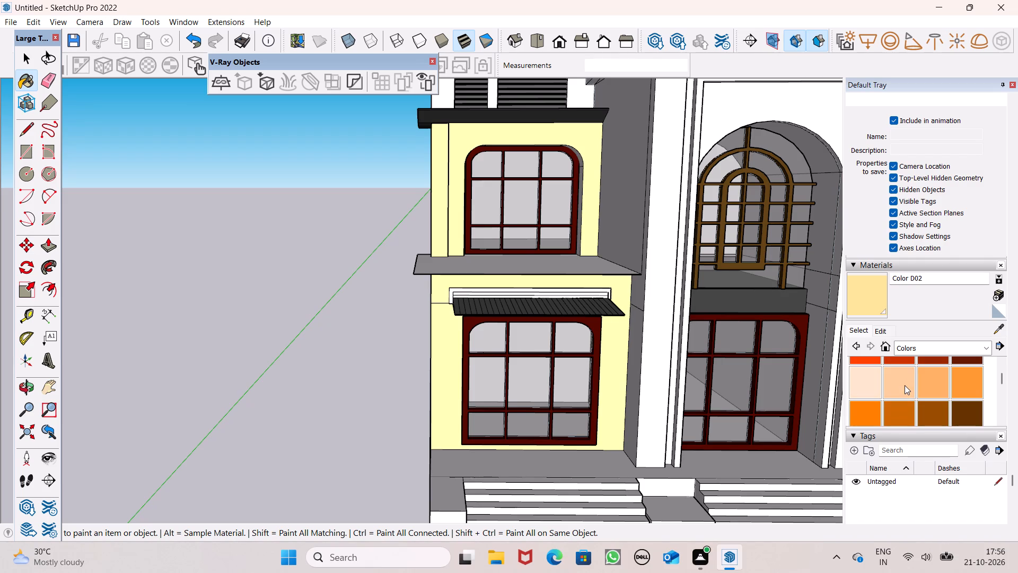
scroll(905, 385, "up", 2)
scroll(916, 386, "down", 1)
scroll(971, 380, "down", 1)
scroll(971, 380, "up", 1)
scroll(963, 387, "down", 1)
scroll(963, 387, "up", 1)
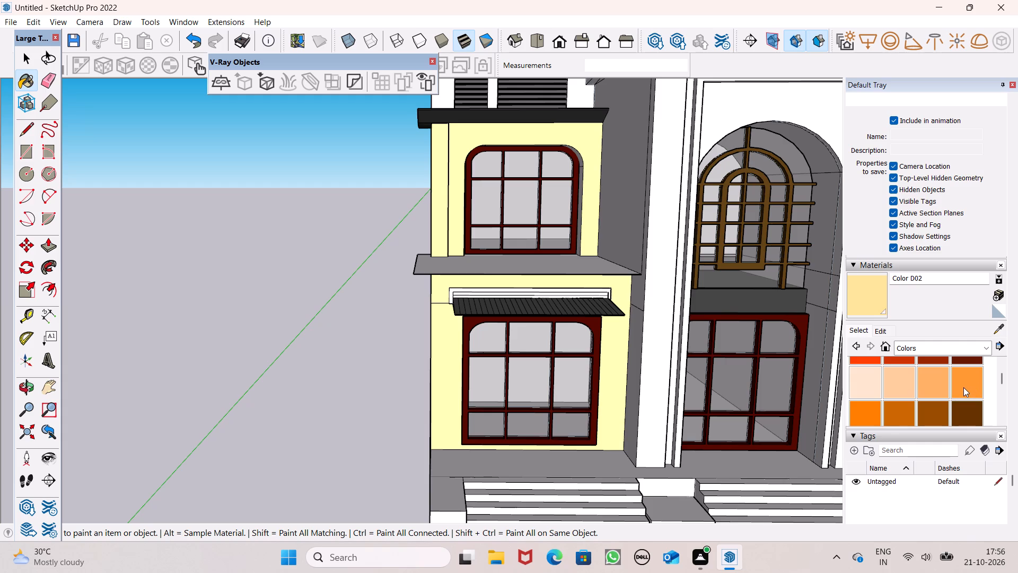
scroll(963, 387, "up", 1)
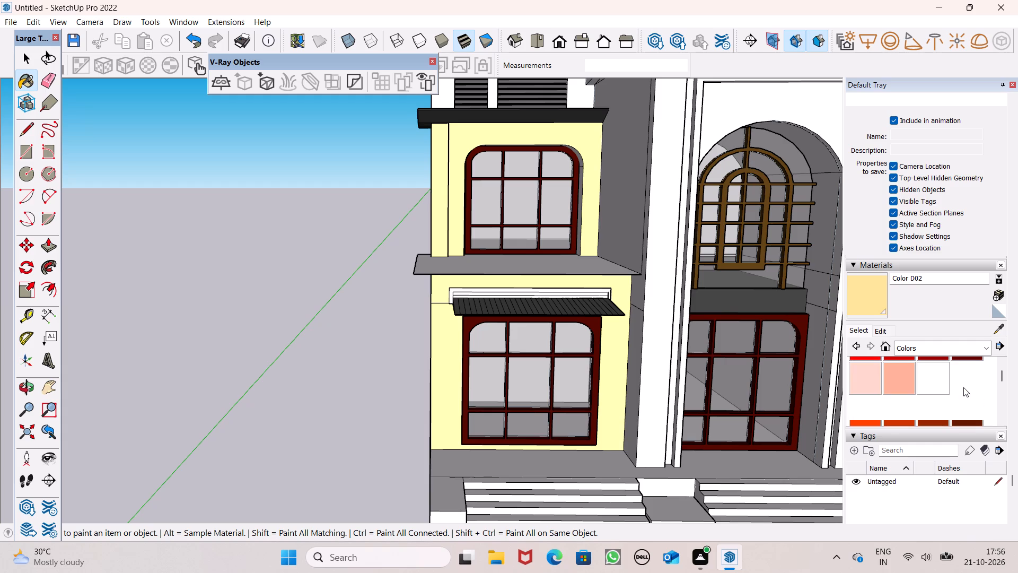
scroll(963, 387, "down", 1)
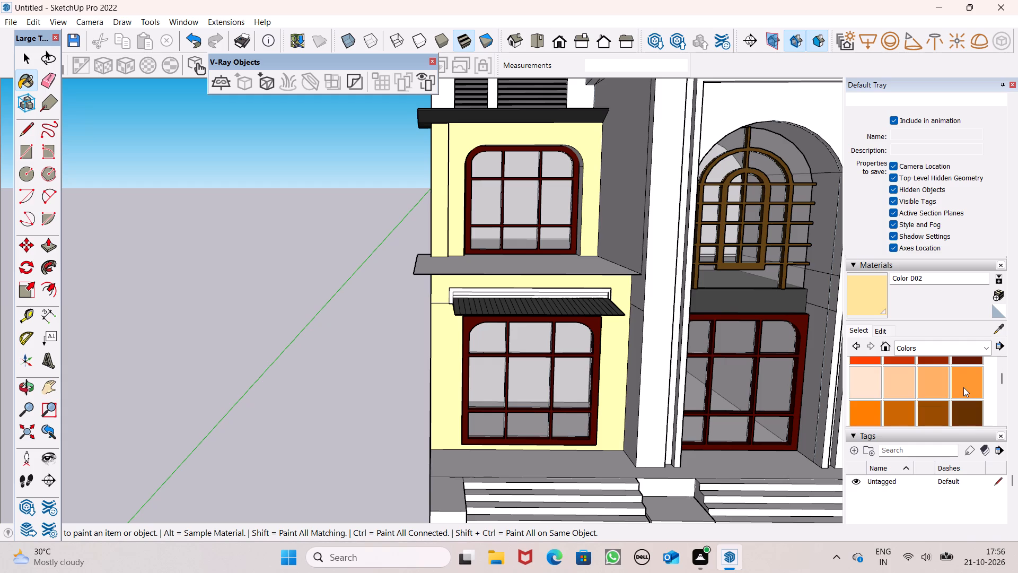
left_click(963, 387)
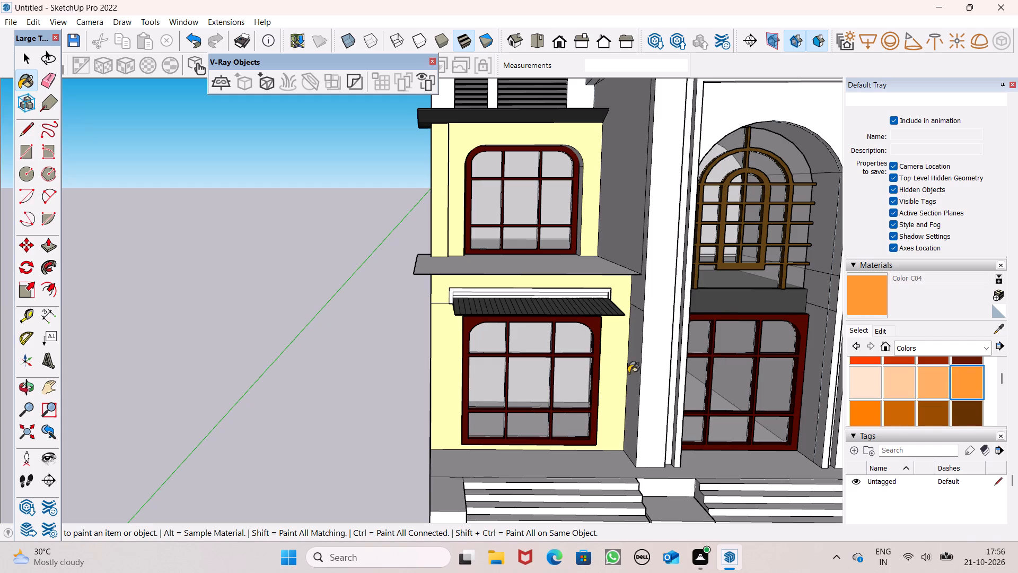
left_click(441, 327)
scroll(454, 282, "up", 6)
left_click(466, 229)
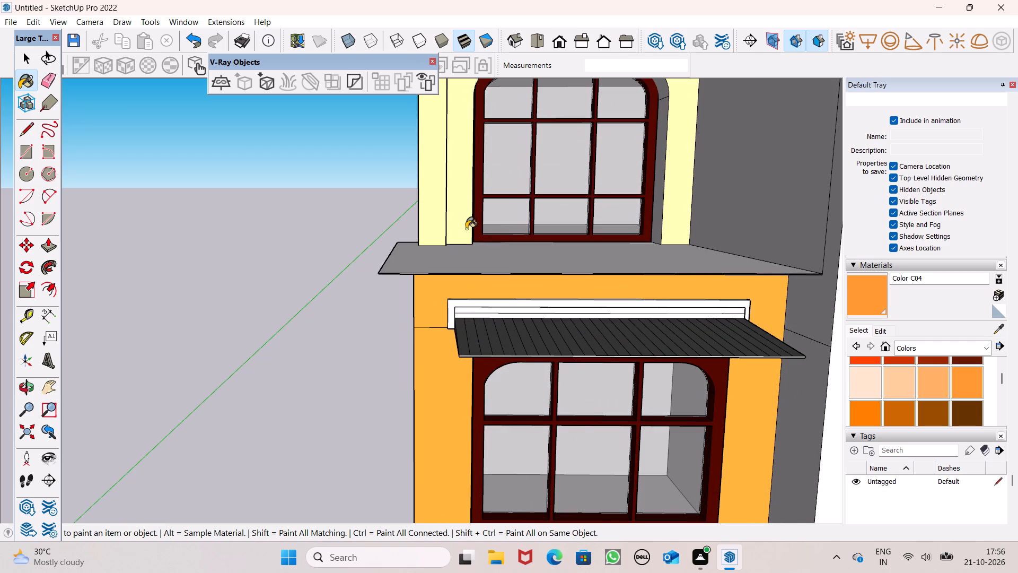
left_click(432, 220)
Erase the short horizontal edge beside the window awning on the left wing's ground-floor wall.
scroll(451, 242, "down", 2)
middle_click_drag(484, 278, 504, 306)
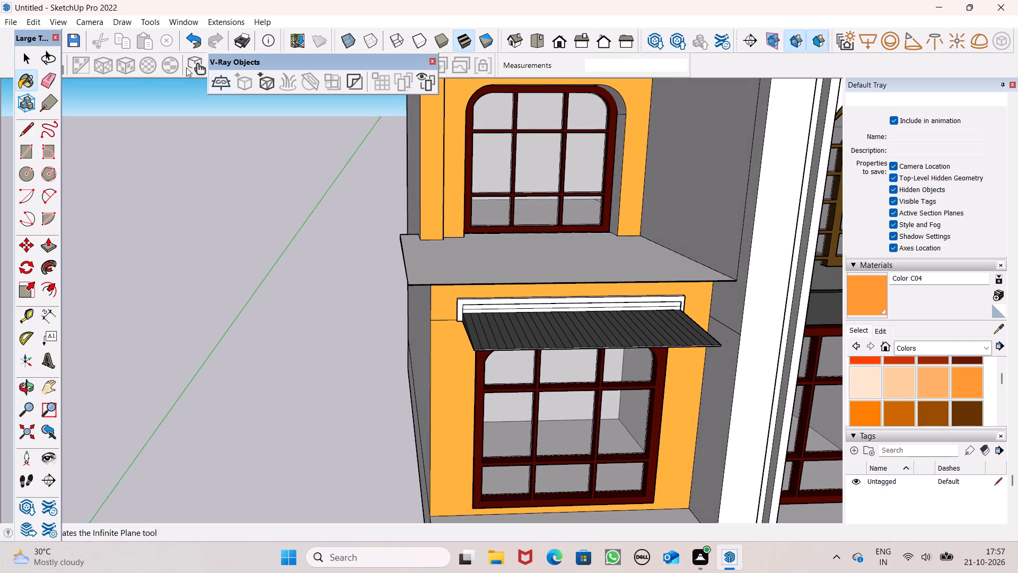
left_click(56, 90)
scroll(449, 348, "up", 5)
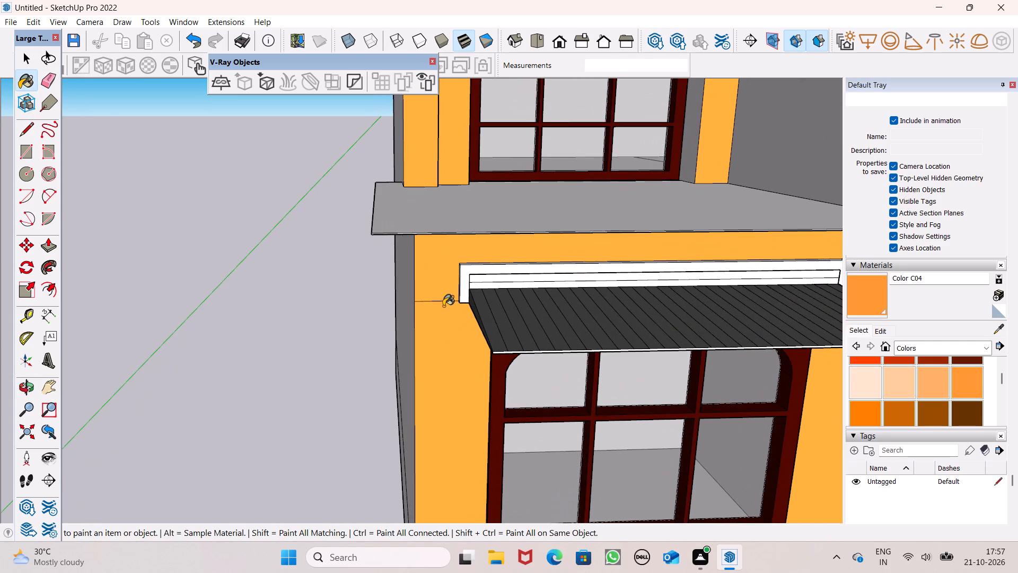
left_click_drag(443, 305, 446, 310)
left_click(46, 84)
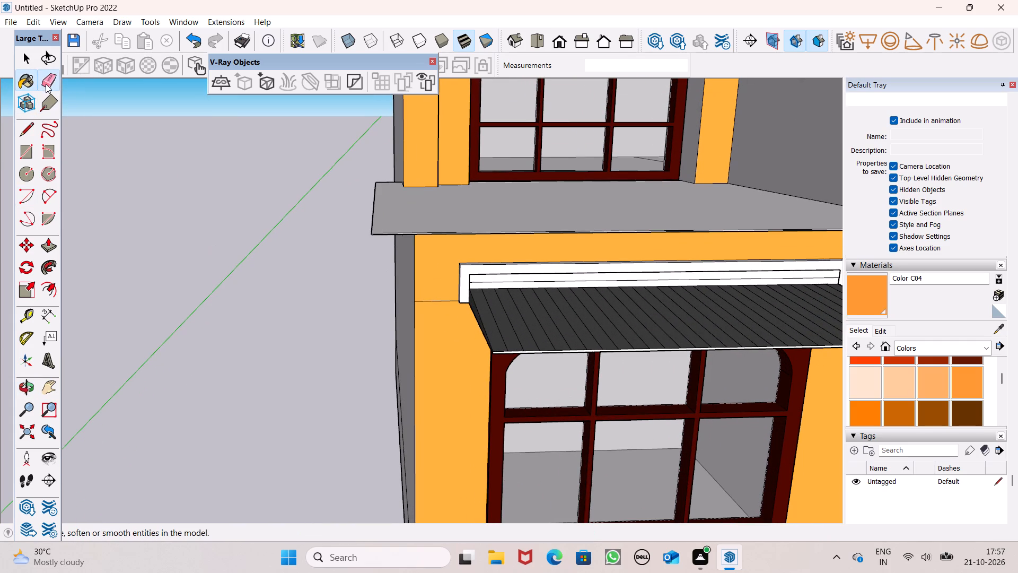
left_click_drag(443, 289, 443, 306)
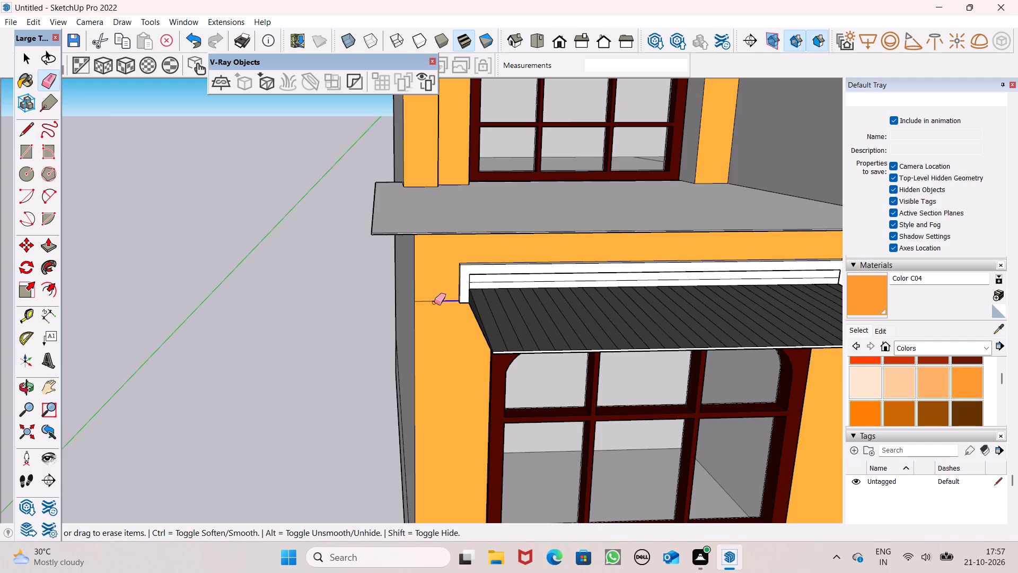
left_click_drag(430, 295, 425, 313)
Edit Color C04 into a light peach with RGB values of red 255, green 171 and blue 128.
scroll(418, 305, "down", 4)
middle_click_drag(411, 320, 484, 355)
scroll(379, 315, "down", 4)
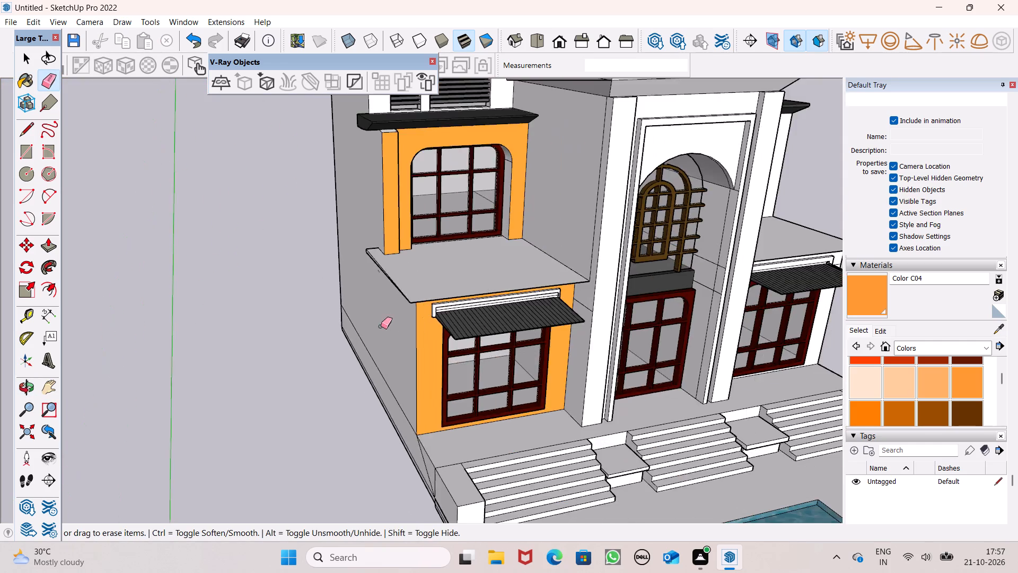
scroll(381, 326, "down", 1)
middle_click_drag(420, 342, 356, 284)
left_click(883, 330)
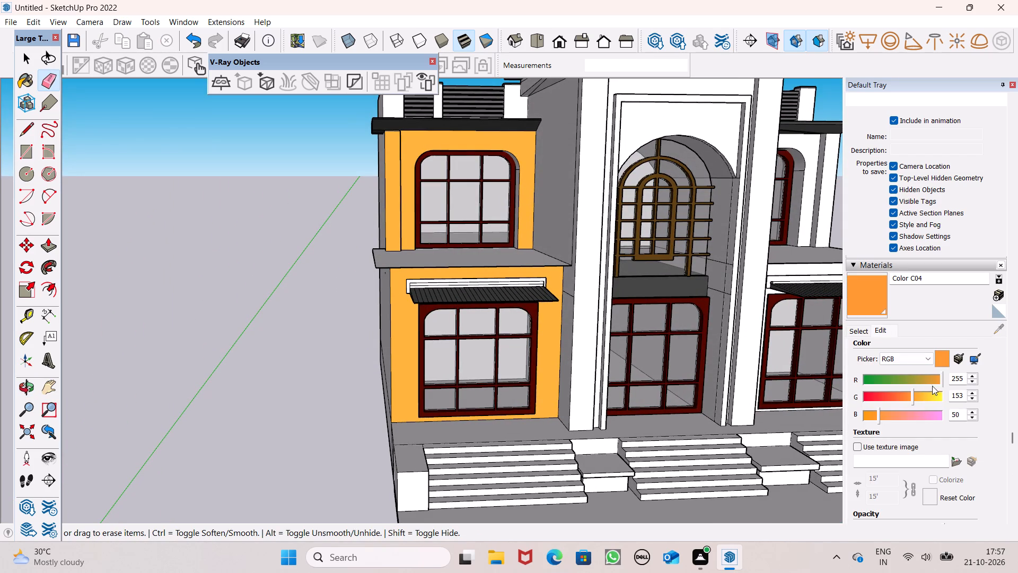
left_click_drag(934, 379, 926, 384)
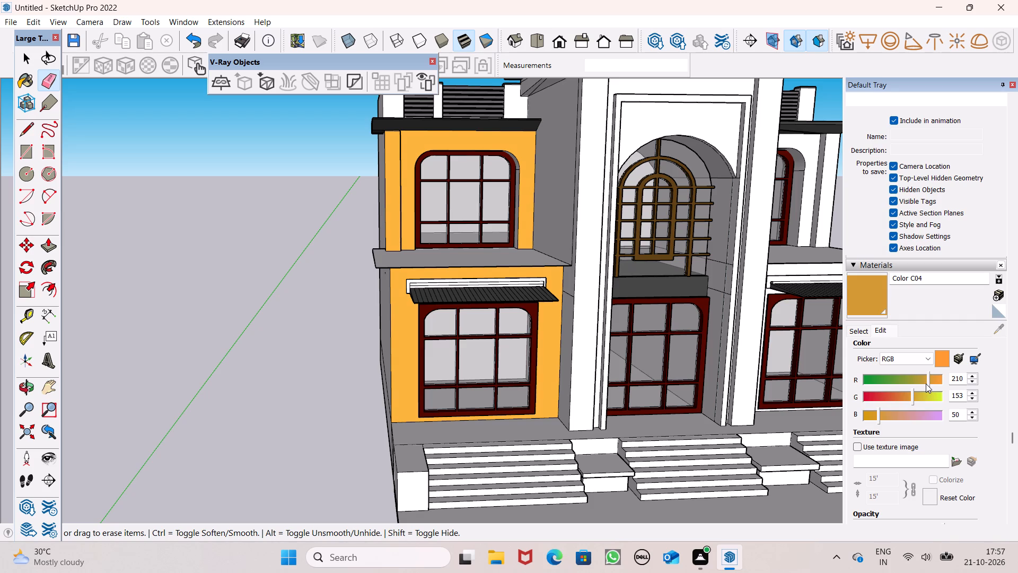
left_click_drag(926, 384, 923, 385)
left_click_drag(923, 385, 940, 398)
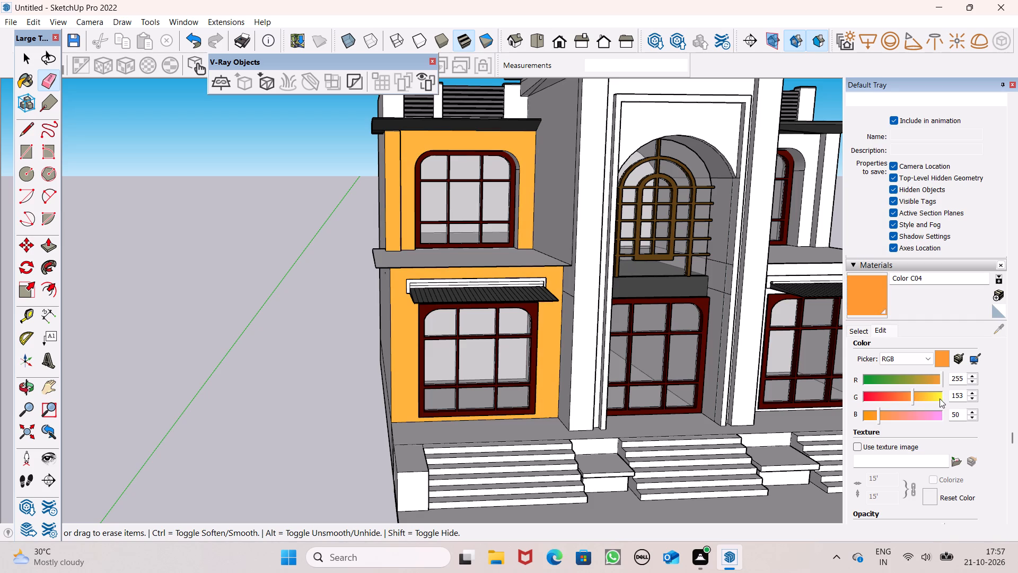
left_click_drag(940, 398, 941, 398)
left_click_drag(927, 402, 915, 405)
left_click_drag(892, 416, 916, 413)
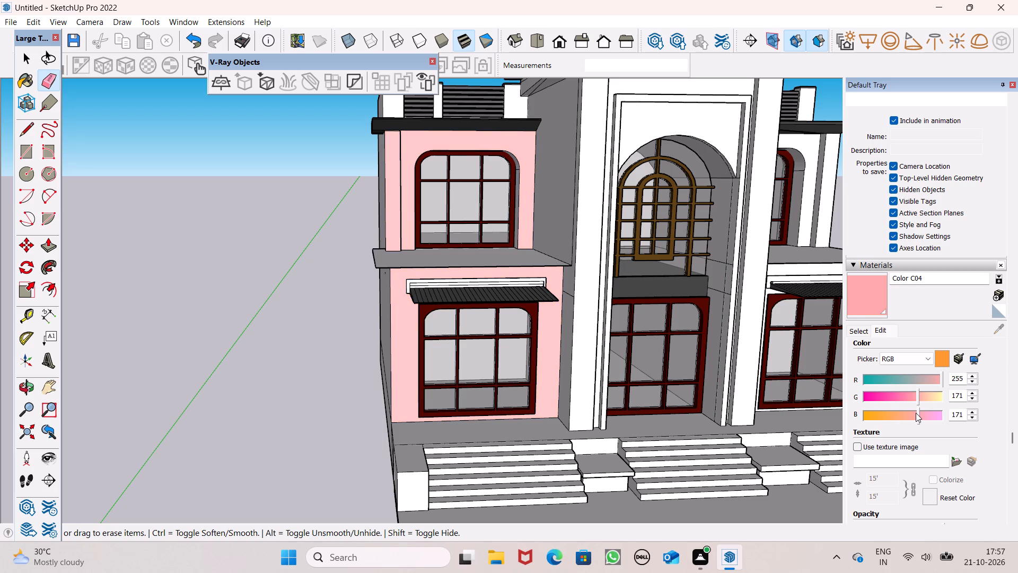
left_click_drag(916, 413, 918, 414)
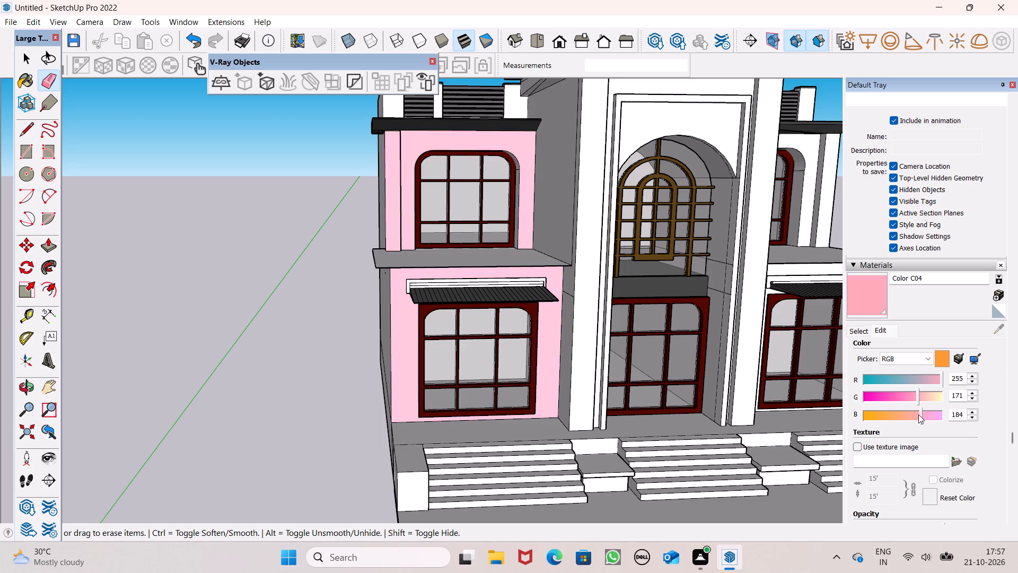
left_click_drag(918, 414, 903, 420)
left_click_drag(900, 415, 900, 415)
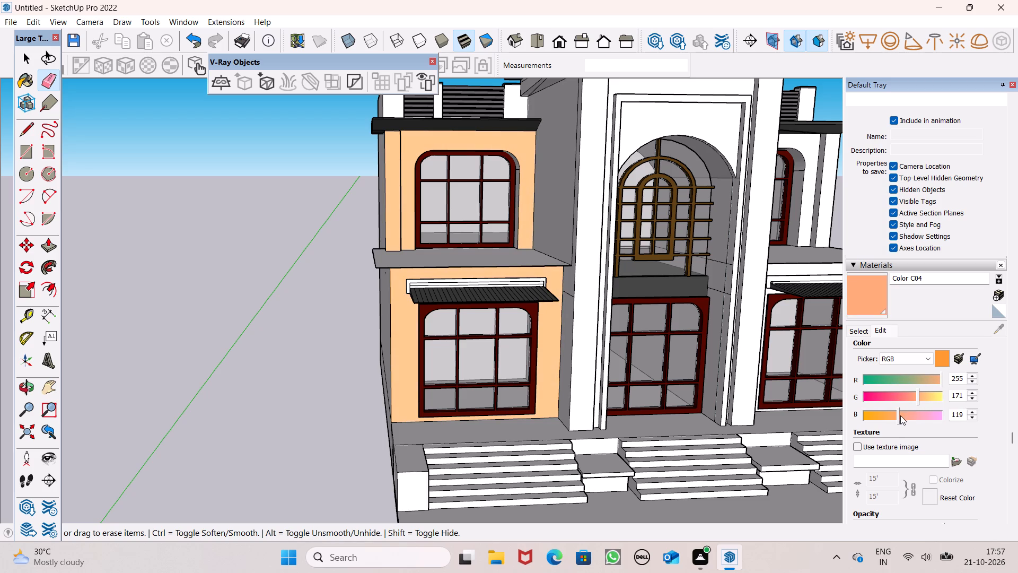
left_click_drag(900, 415, 908, 422)
left_click_drag(909, 419, 903, 423)
Set the blue value of Color C04 to 127.
left_click_drag(903, 423, 902, 423)
Paint the central tower's left front pillar and the wall band around the arch frame with Color C04.
left_click(867, 306)
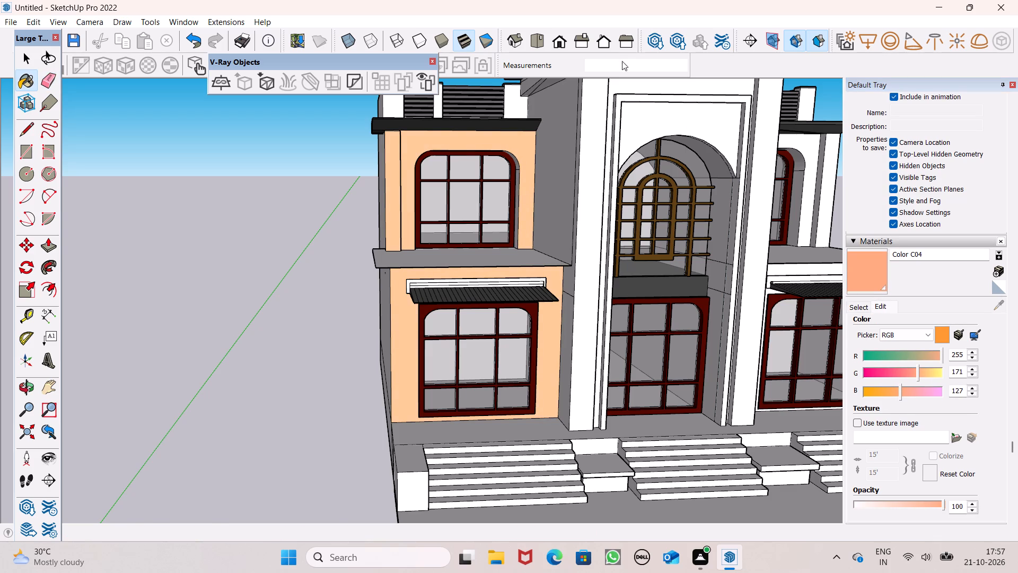
left_click(595, 144)
scroll(540, 241, "down", 3)
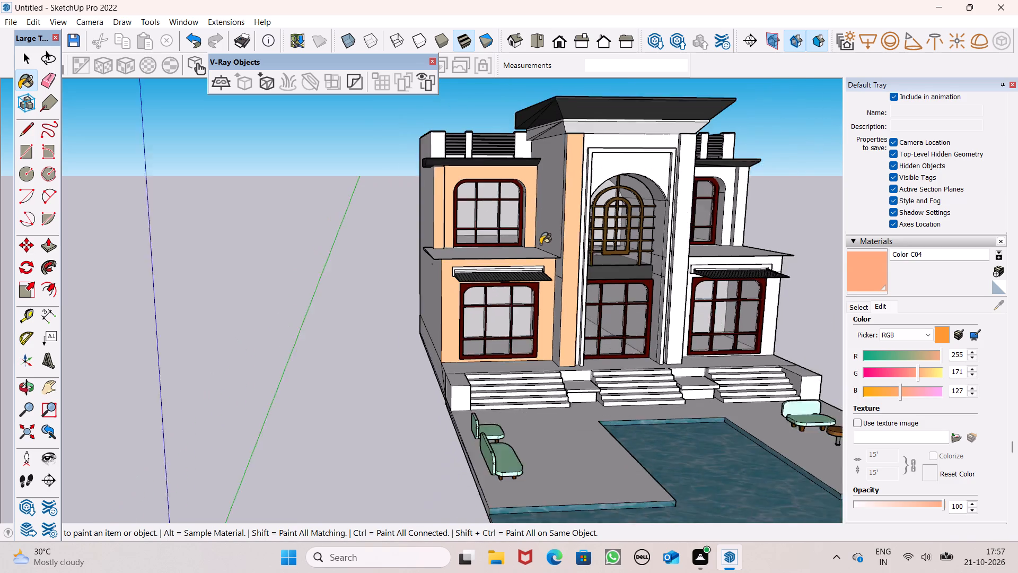
scroll(540, 244, "down", 2)
scroll(608, 159, "up", 7)
left_click(617, 150)
scroll(592, 146, "down", 5)
scroll(681, 167, "up", 2)
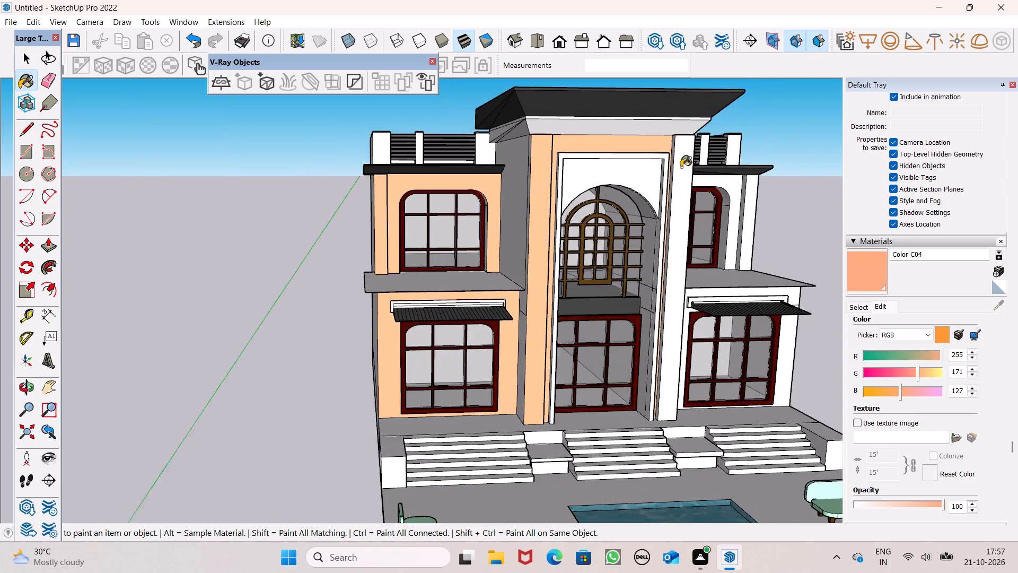
Paint the narrow inner side face of the central tower's left pillar with Color C04.
scroll(681, 167, "up", 5)
middle_click_drag(682, 197, 468, 233)
scroll(472, 233, "up", 1)
scroll(493, 203, "down", 3)
scroll(237, 230, "up", 2)
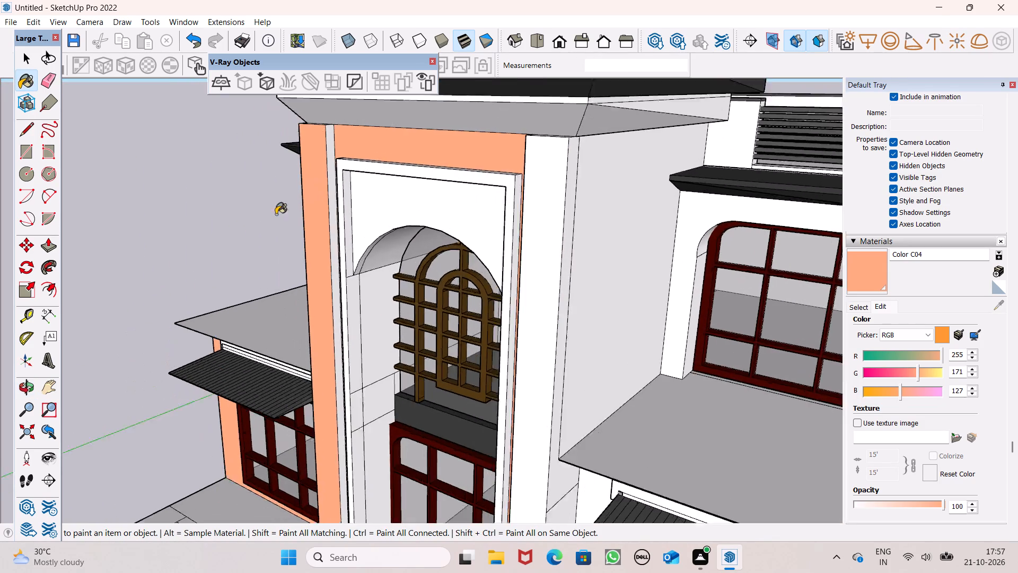
scroll(276, 214, "up", 4)
left_click(384, 185)
Paint the curved underside of the central arch with the peach Color C04.
scroll(383, 187, "down", 5)
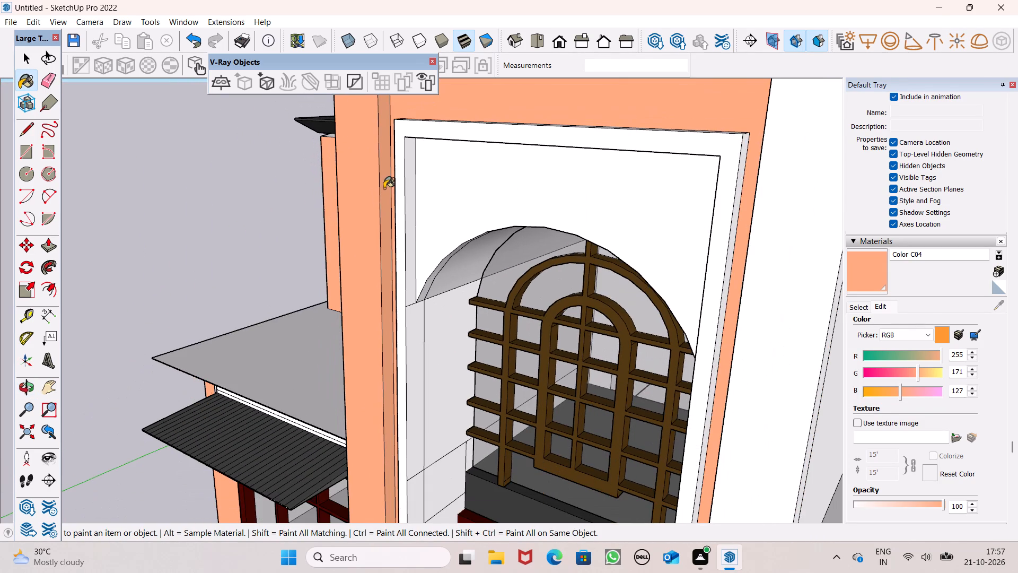
middle_click_drag(506, 264, 538, 164)
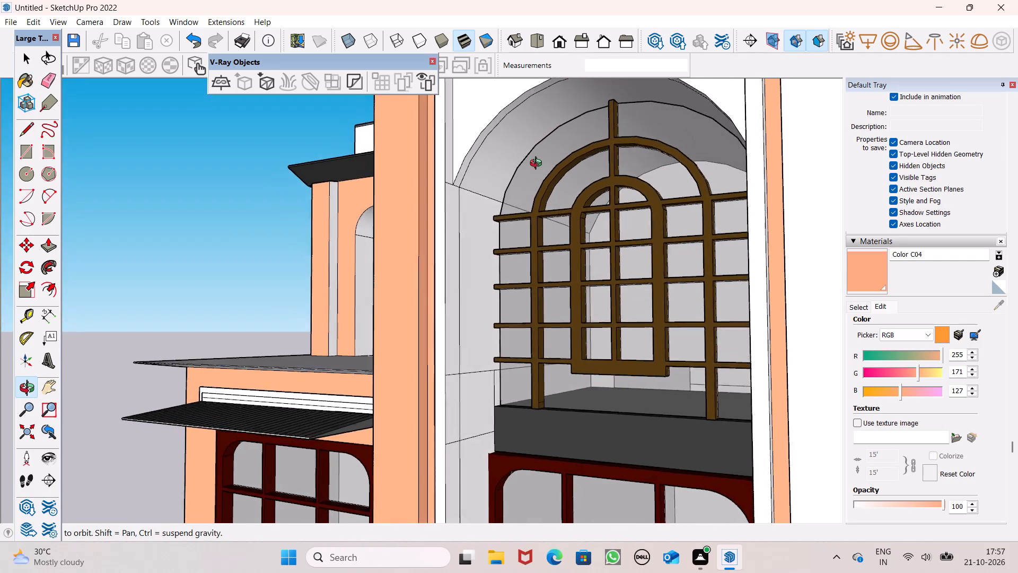
middle_click_drag(538, 164, 539, 159)
left_click(504, 151)
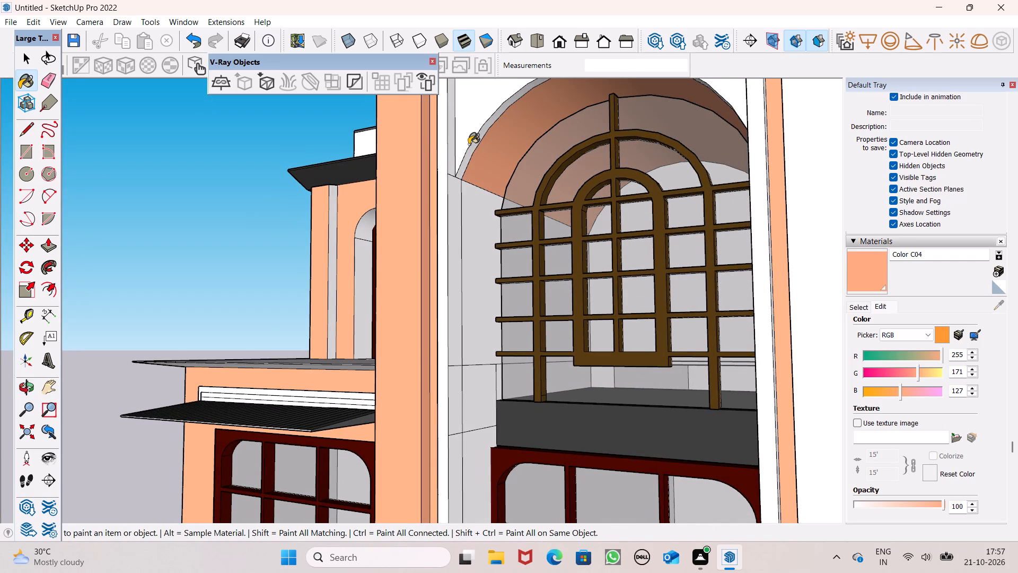
left_click(475, 144)
Erase the stray edges across the left inner wall of the central arched recess.
scroll(476, 147, "down", 4)
middle_click_drag(511, 158, 577, 104)
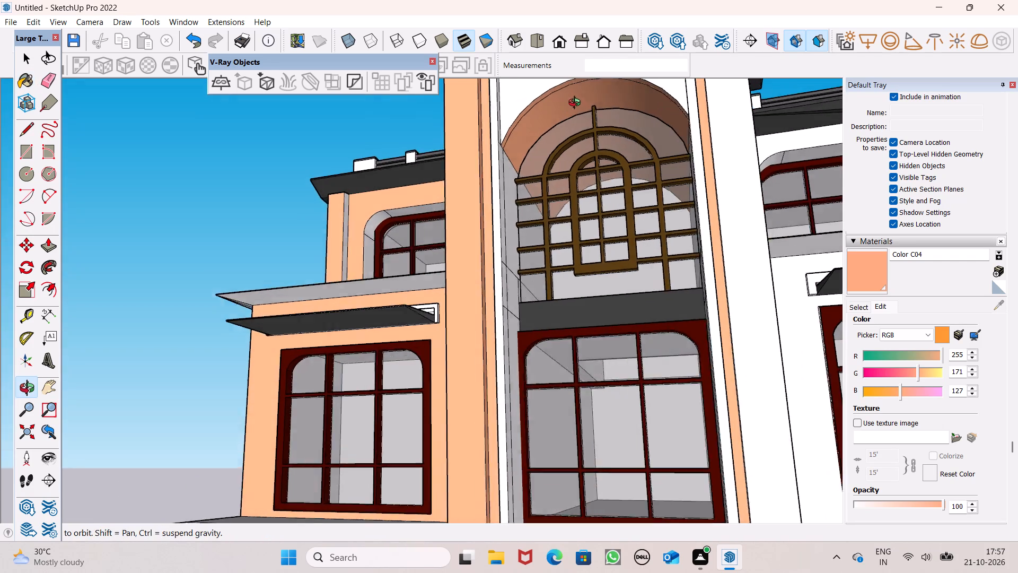
middle_click_drag(577, 104, 590, 95)
middle_click_drag(525, 224, 416, 316)
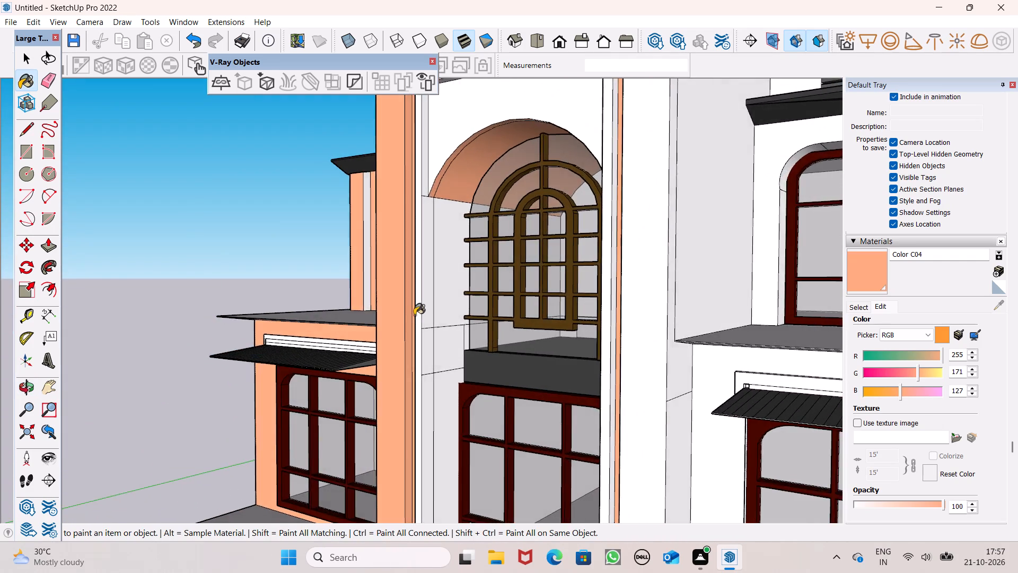
scroll(428, 336, "up", 4)
left_click(53, 79)
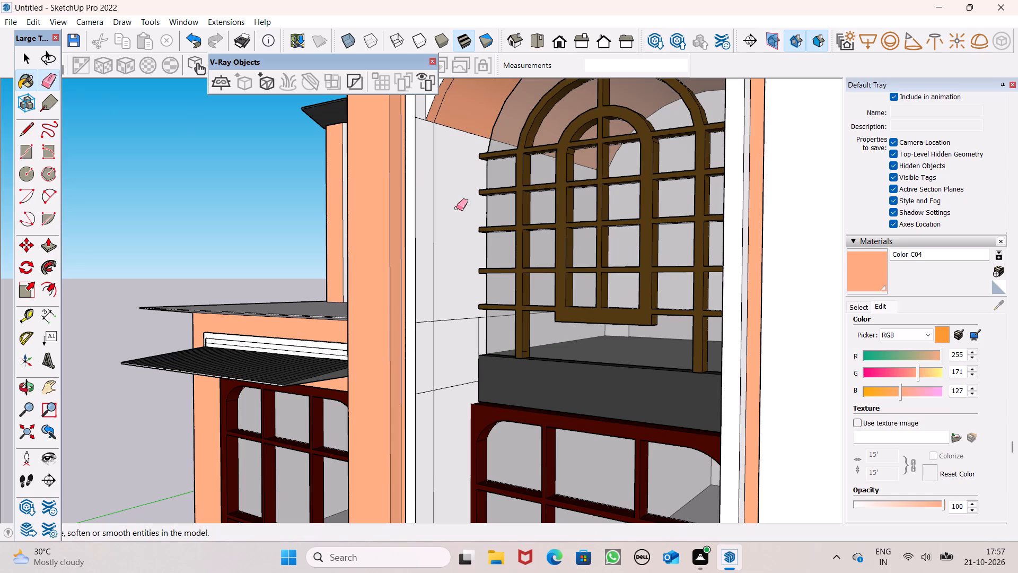
left_click_drag(450, 279, 419, 303)
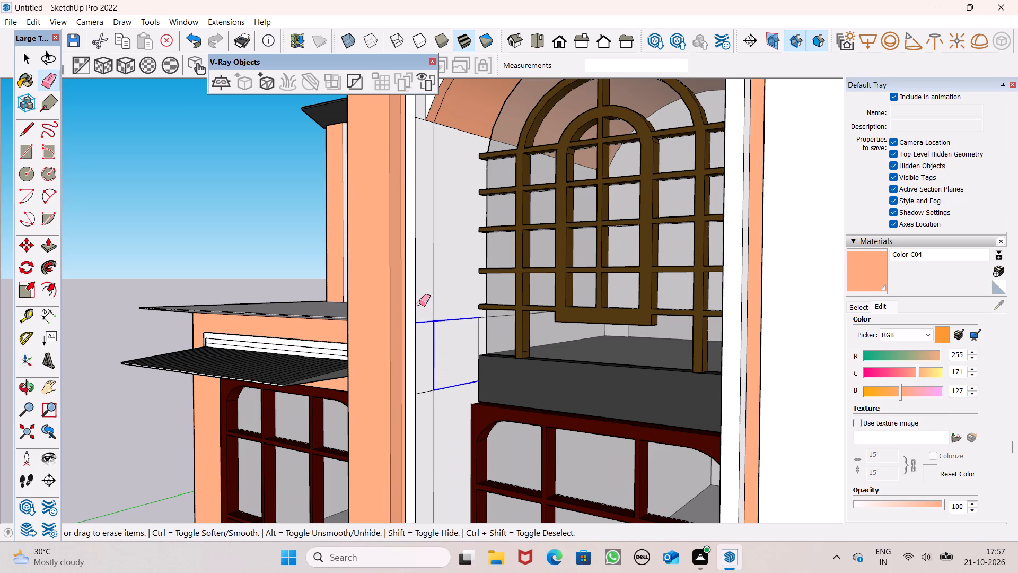
left_click_drag(419, 303, 433, 302)
left_click_drag(462, 420, 427, 385)
Erase the stray edges across the right inner wall of the central arched recess.
scroll(441, 327, "down", 3)
scroll(481, 306, "down", 5)
middle_click_drag(488, 316, 930, 317)
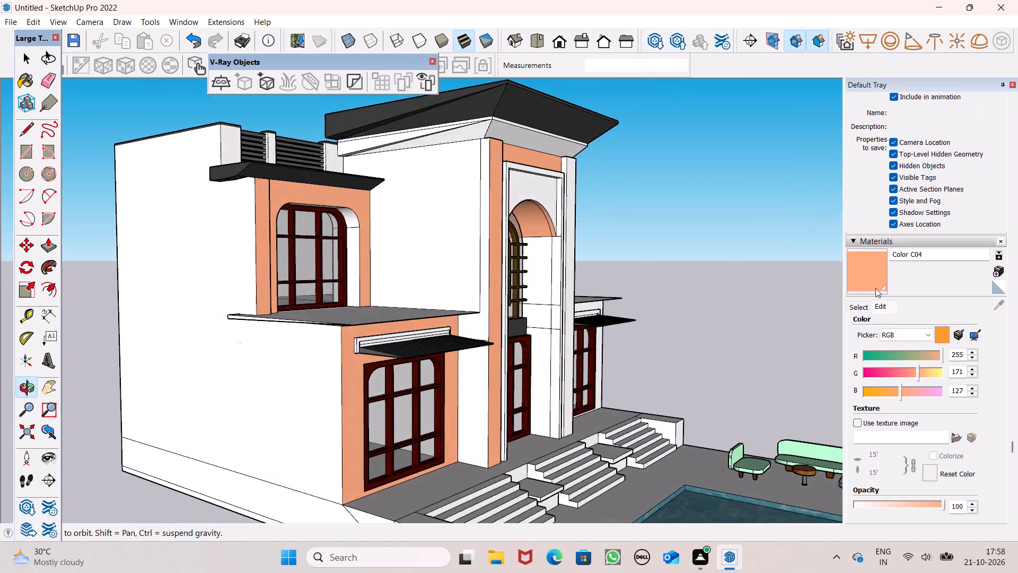
scroll(531, 290, "up", 8)
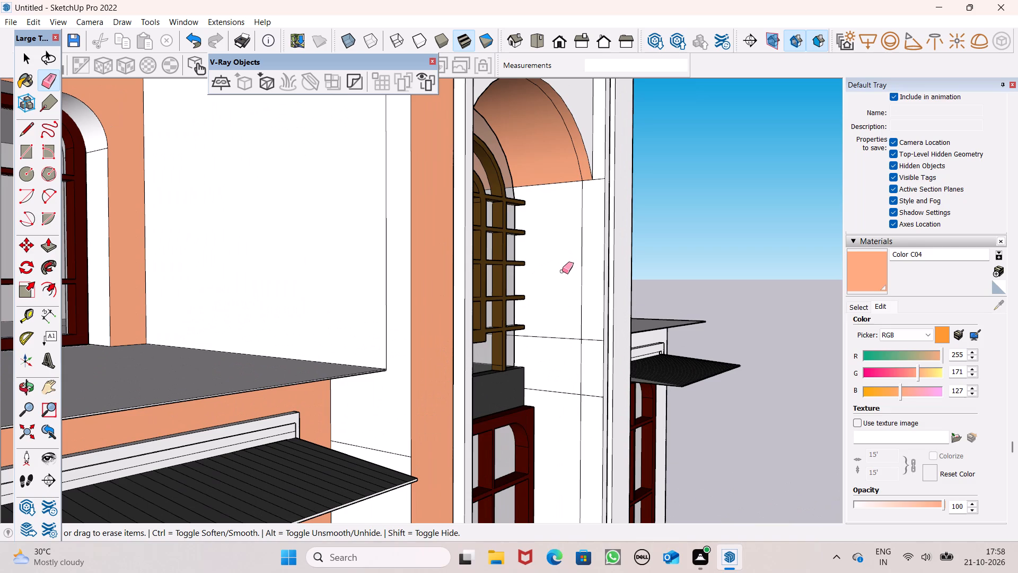
left_click_drag(572, 302, 584, 427)
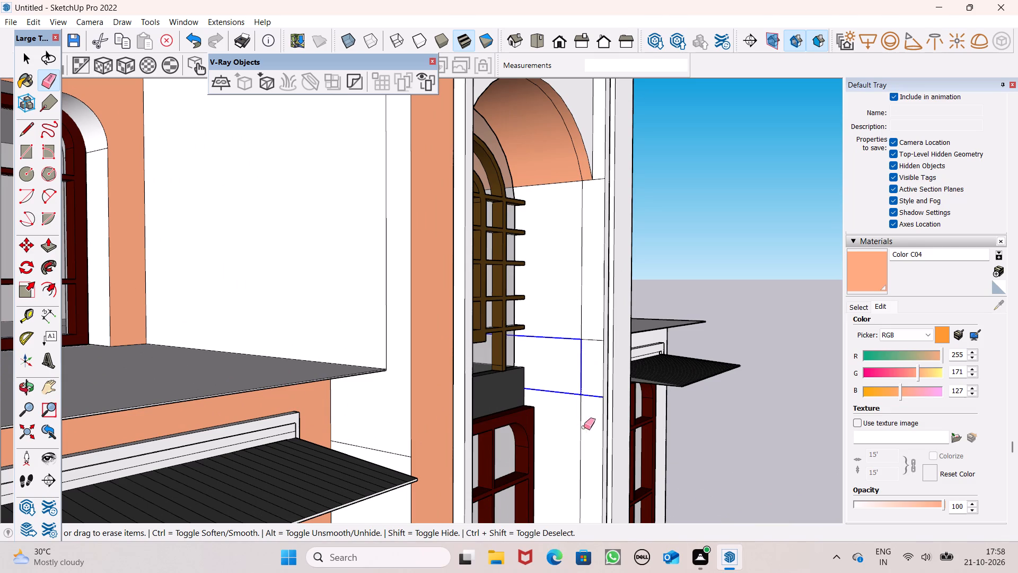
left_click_drag(584, 427, 585, 299)
Paint the right and left inner walls of the central arched recess with Color C04.
left_click(867, 278)
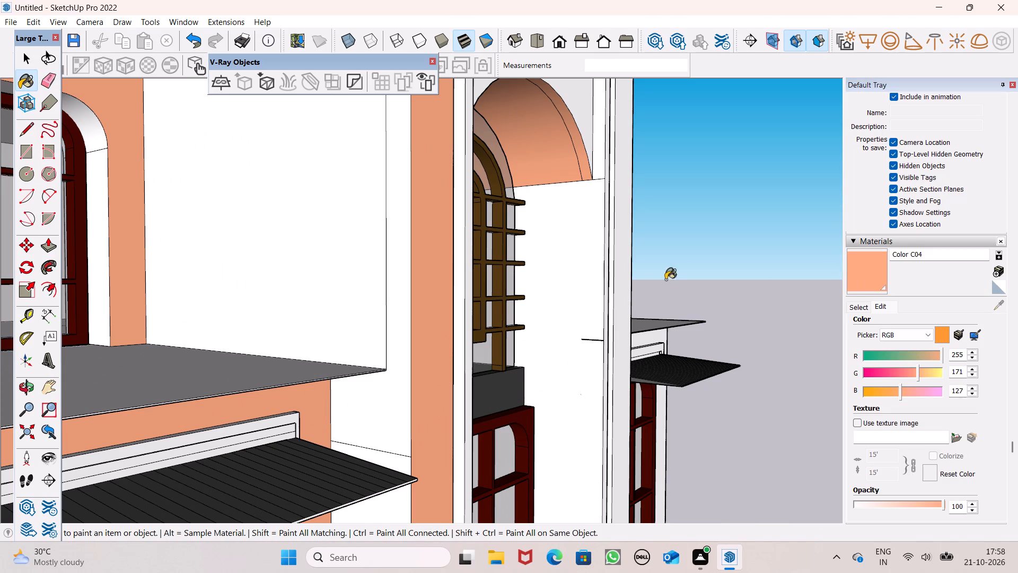
left_click(587, 265)
scroll(638, 229, "down", 3)
middle_click_drag(650, 276, 557, 331)
scroll(601, 218, "down", 8)
middle_click_drag(624, 281, 264, 313)
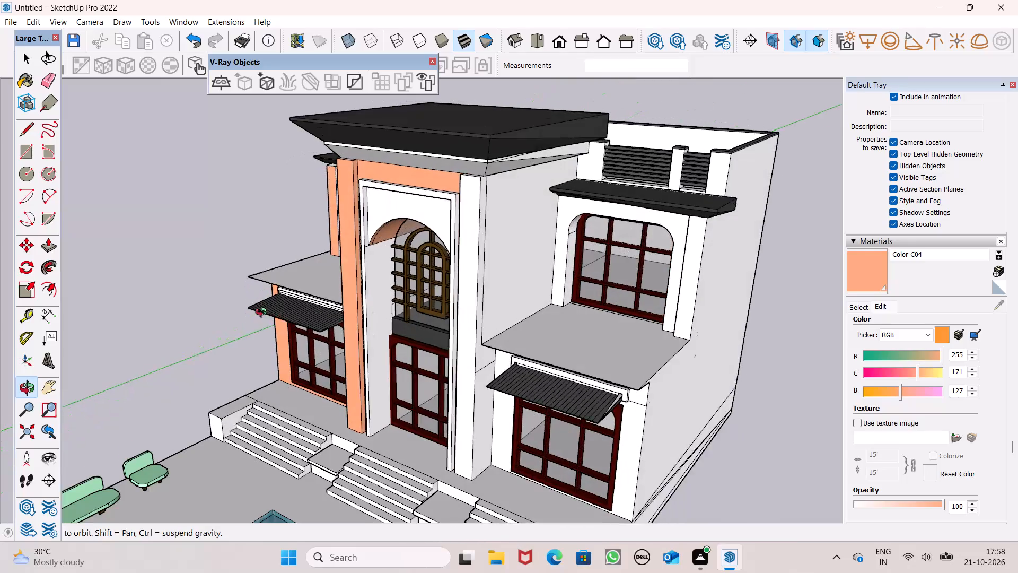
middle_click_drag(264, 313, 262, 312)
left_click(367, 286)
Paint the central tower's side wall above the right wing and its right front pillar with Color C04.
middle_click_drag(387, 299, 477, 258)
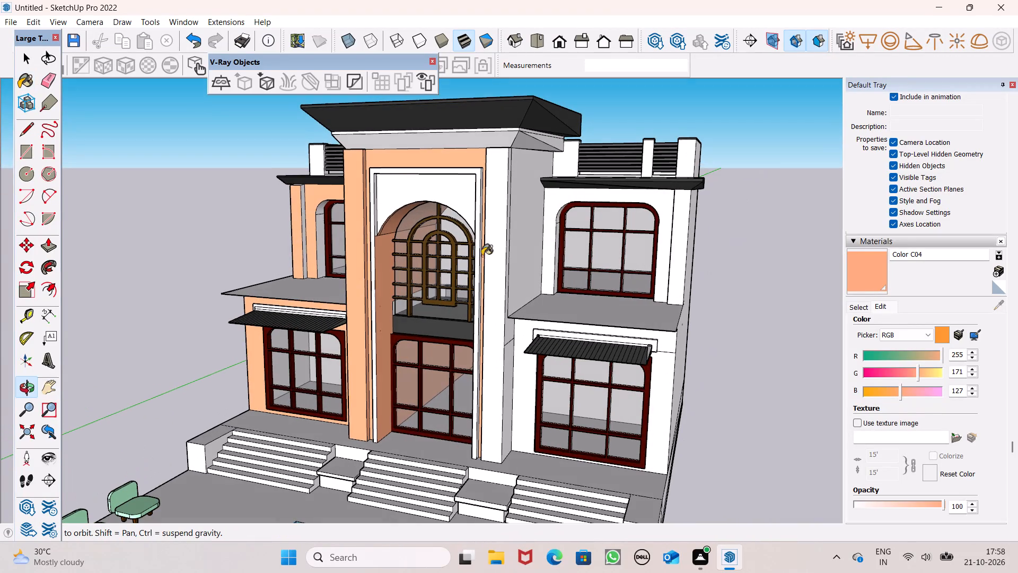
left_click(535, 245)
left_click(492, 250)
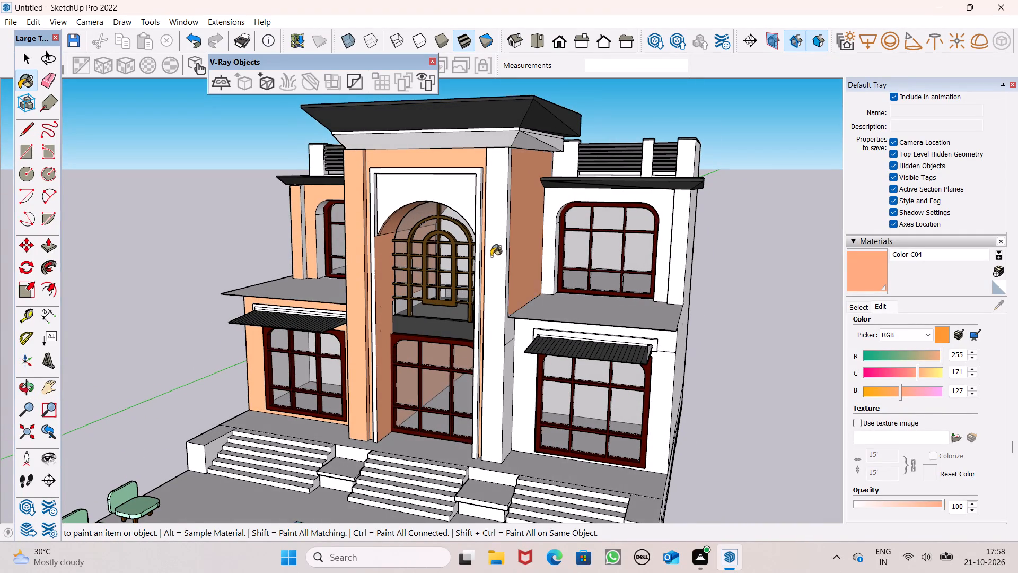
Paint the top face of the central tower's left pillar with Color C04.
scroll(491, 259, "up", 1)
middle_click_drag(493, 264, 383, 338)
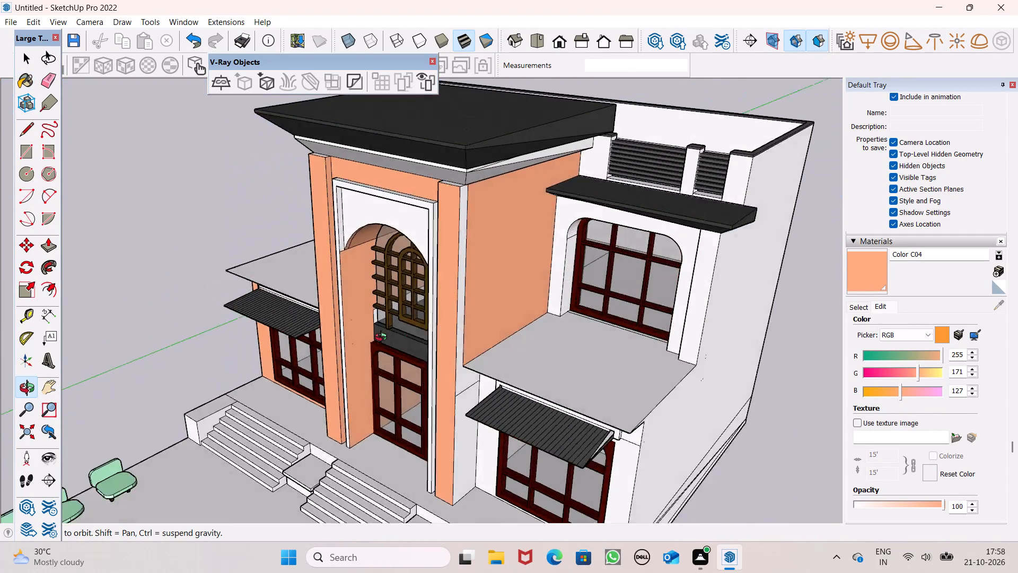
middle_click_drag(383, 338, 467, 439)
scroll(306, 274, "up", 6)
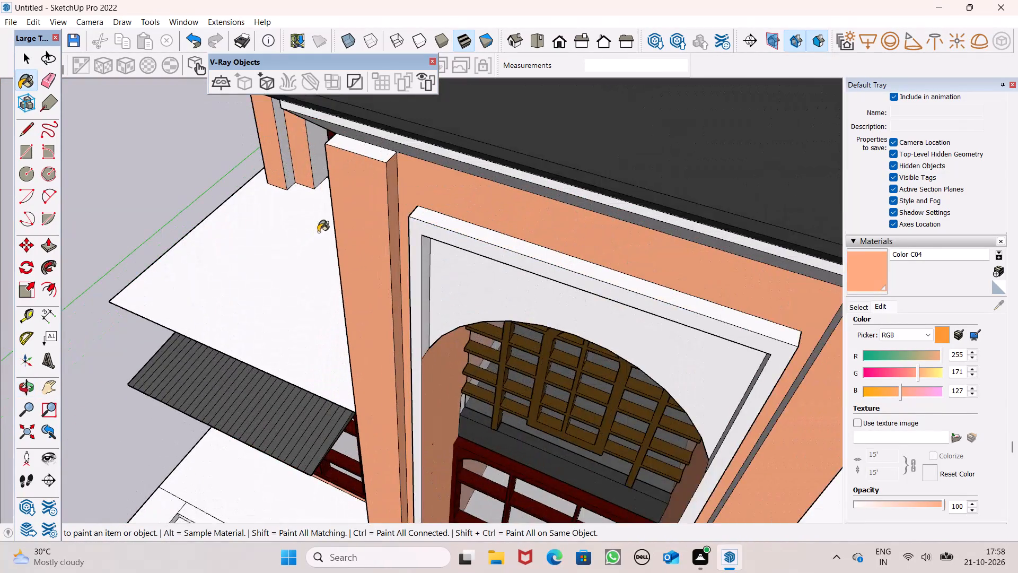
scroll(339, 199, "up", 3)
scroll(355, 143, "up", 5)
left_click(385, 137)
Paint the outer side face of the central tower's right pillar with Color C04.
scroll(387, 135, "down", 4)
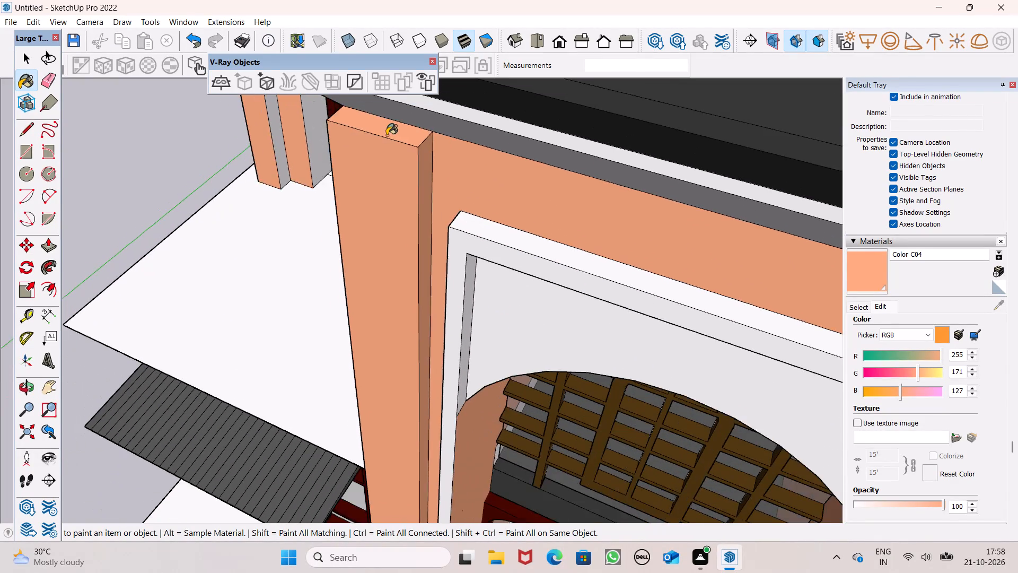
scroll(387, 135, "down", 6)
middle_click_drag(373, 170, 762, 73)
scroll(582, 149, "down", 6)
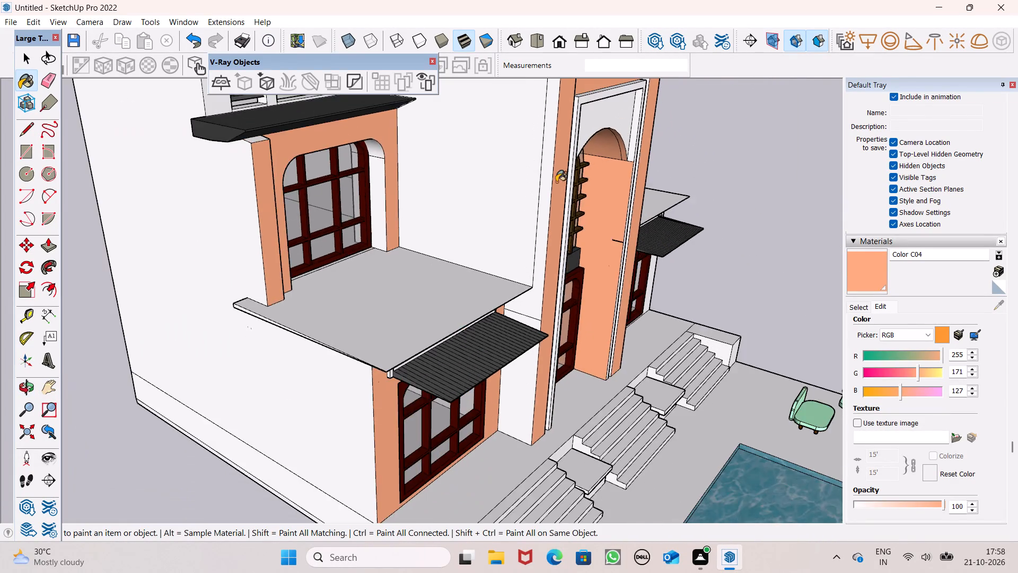
scroll(556, 170, "down", 6)
middle_click_drag(627, 181, 102, 173)
scroll(363, 190, "up", 4)
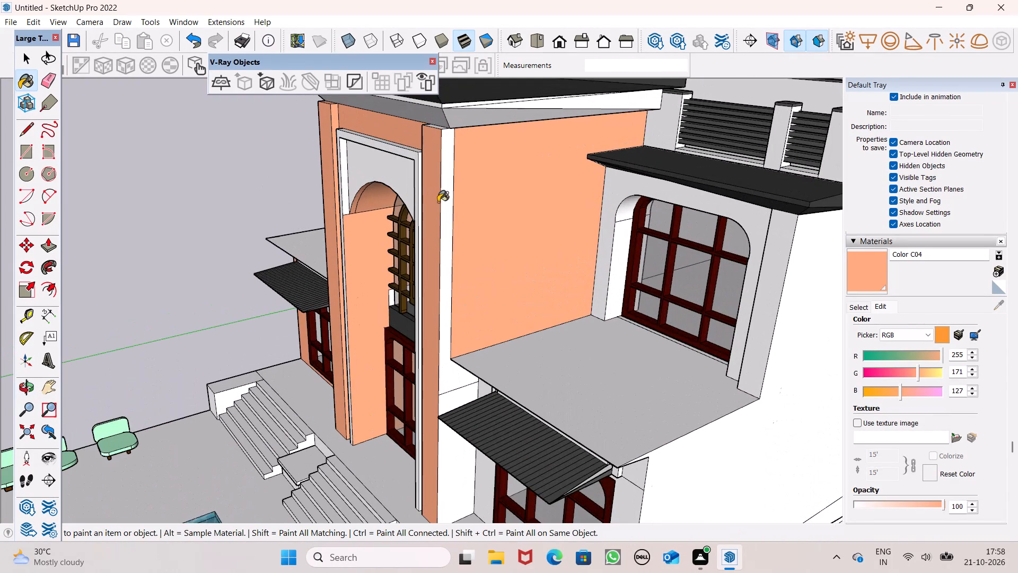
left_click(444, 209)
Paint the central tower's side wall above the left wing's roof slab with Color C04.
middle_click_drag(466, 233, 485, 124)
scroll(484, 124, "up", 1)
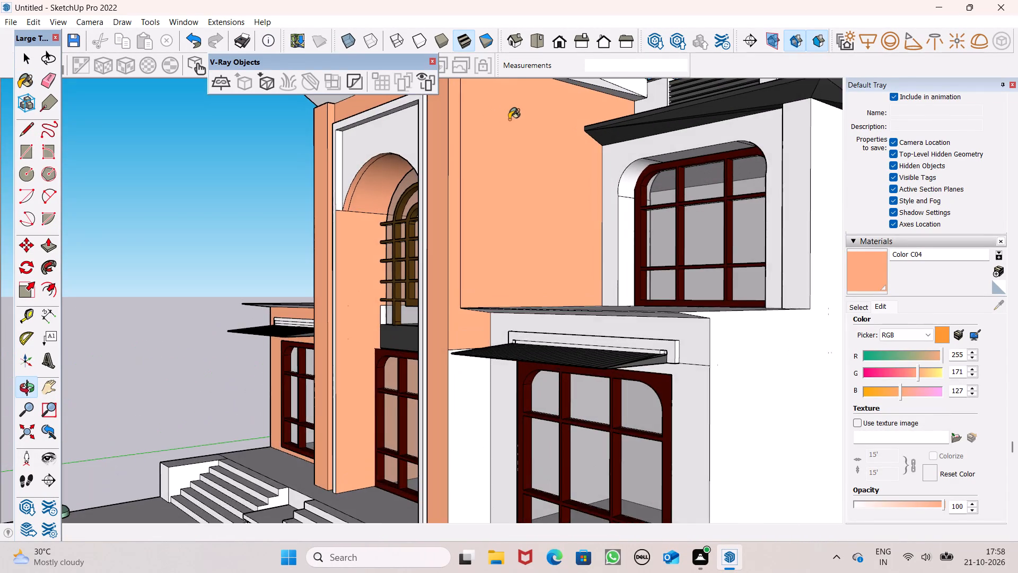
scroll(512, 126, "down", 9)
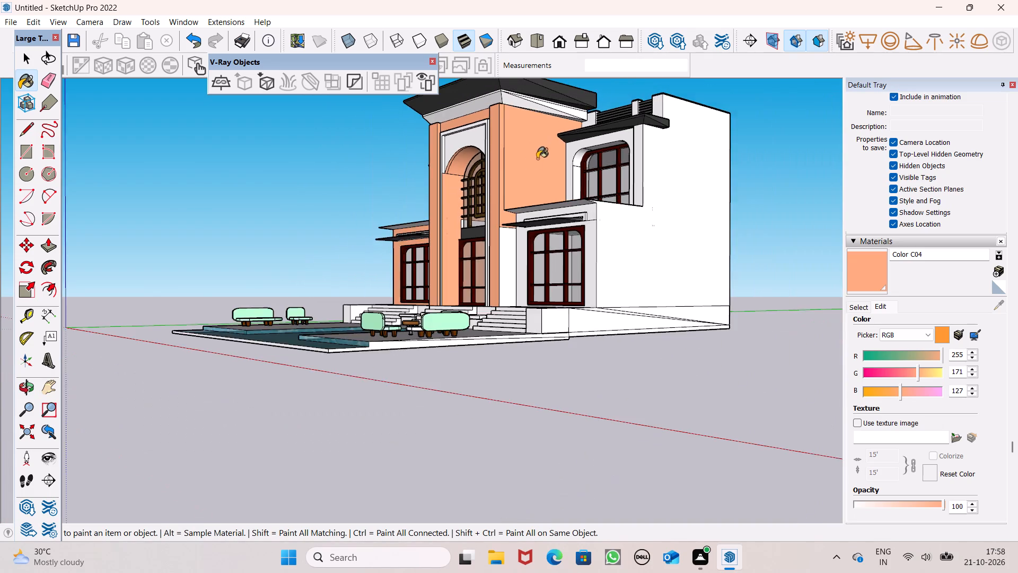
middle_click_drag(516, 173, 808, 196)
middle_click_drag(358, 163, 442, 183)
scroll(438, 203, "up", 7)
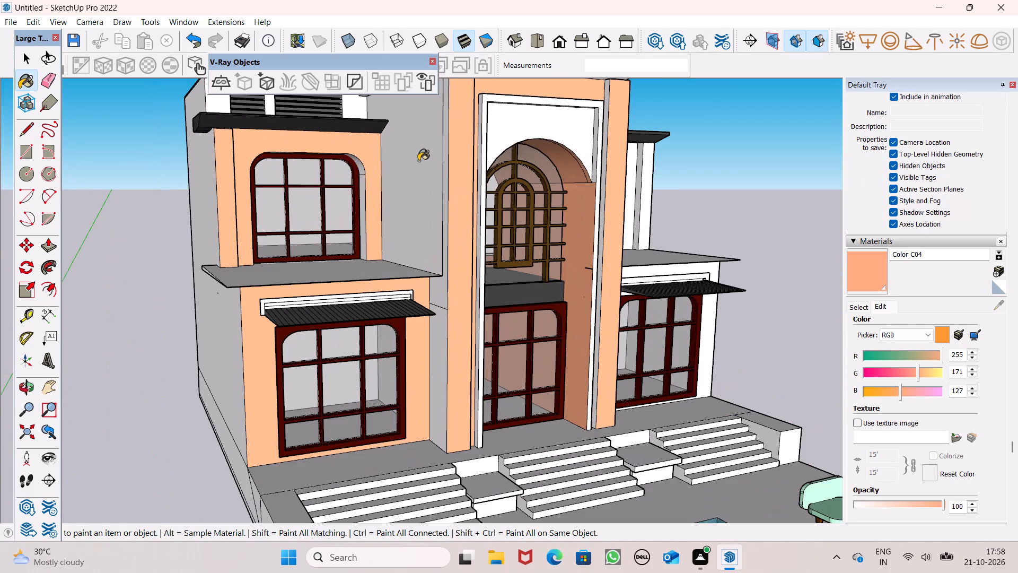
left_click(418, 158)
Paint the left pillar's outer side face and the tower's lower side wall beside the left wing with Color C04.
middle_click_drag(464, 194, 598, 294)
scroll(536, 158, "up", 4)
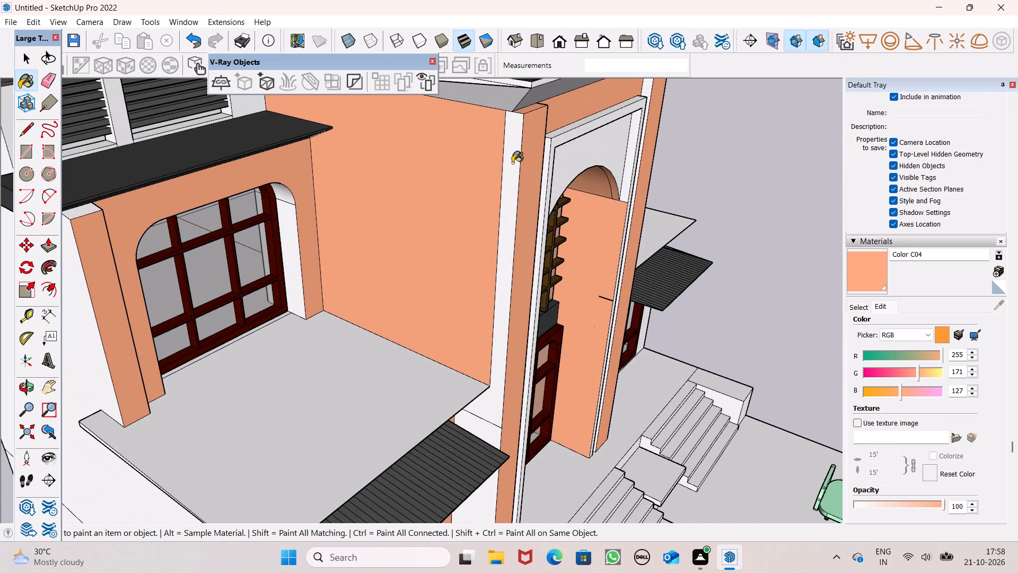
left_click(512, 163)
scroll(511, 158, "down", 5)
middle_click_drag(523, 220, 477, 97)
left_click(494, 387)
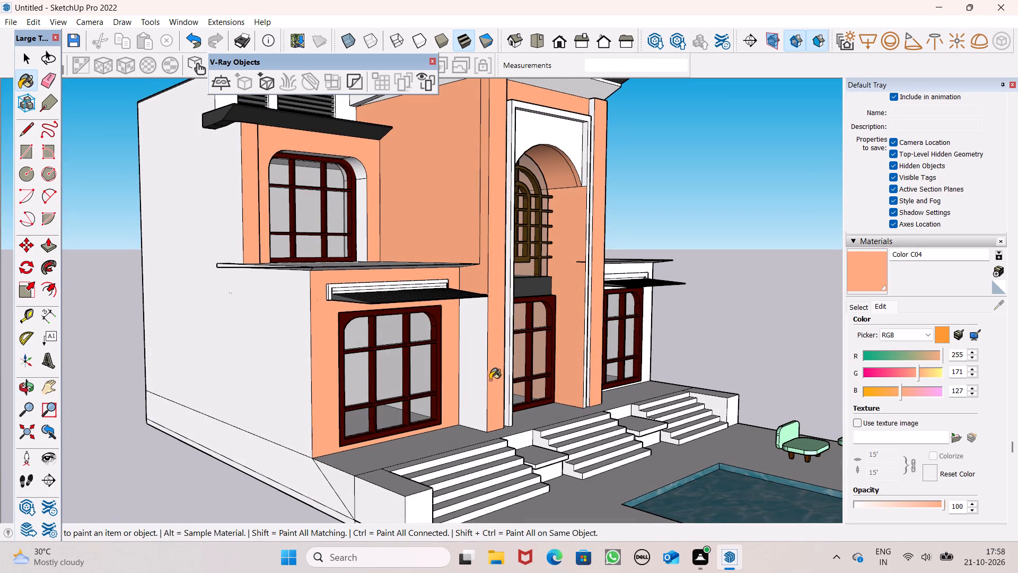
middle_click(489, 377)
left_click(482, 357)
Paint the central tower's lower side wall beside the right wing's ground floor with Color C04.
scroll(569, 311, "down", 3)
middle_click_drag(589, 335, 387, 355)
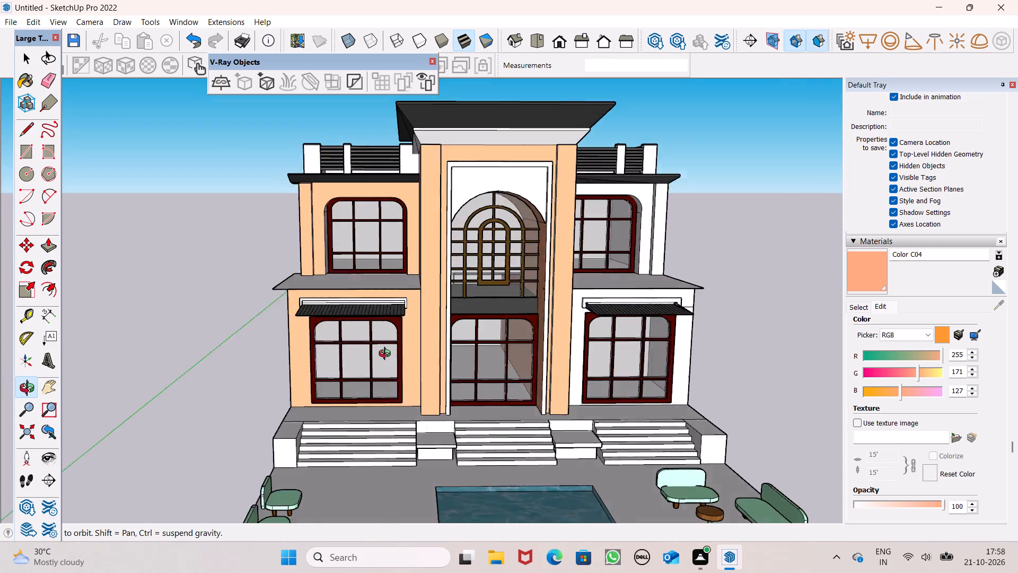
middle_click_drag(387, 355, 385, 337)
scroll(449, 283, "down", 2)
scroll(507, 324, "up", 2)
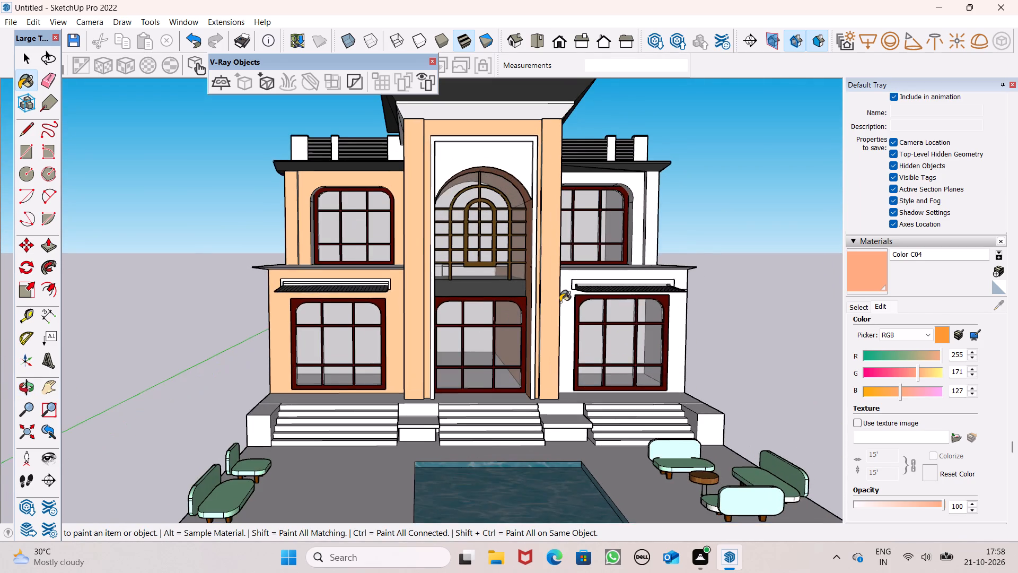
scroll(560, 302, "down", 1)
middle_click_drag(596, 320, 587, 329)
middle_click_drag(580, 318, 491, 342)
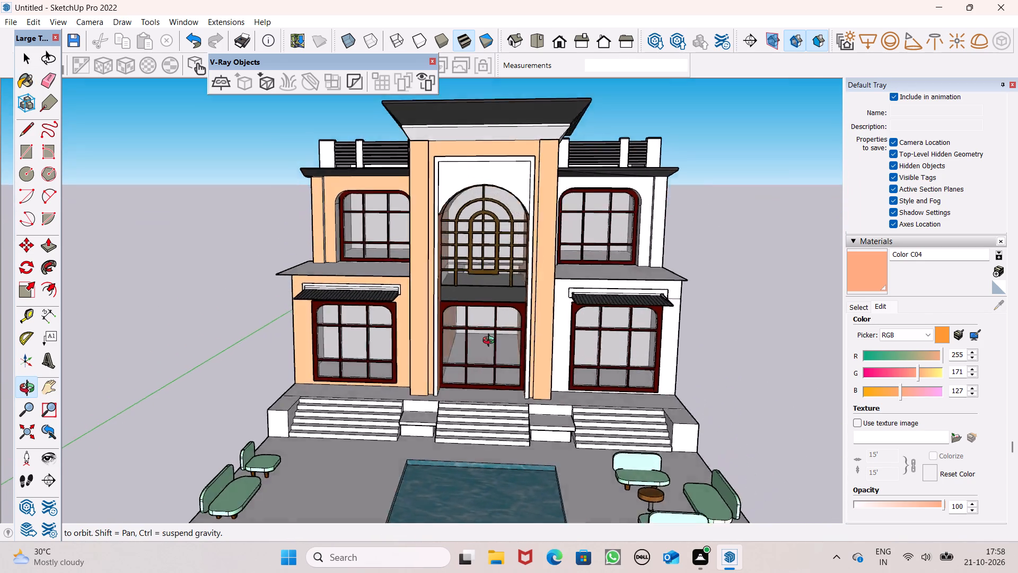
middle_click_drag(491, 342, 317, 361)
scroll(435, 369, "up", 4)
left_click(450, 376)
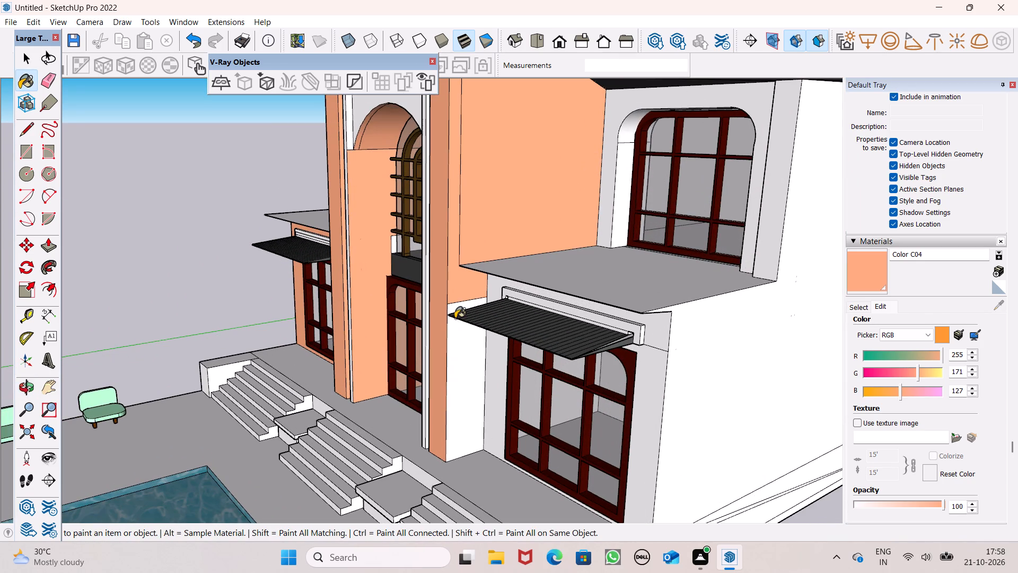
Paint the front face and outer left edge of the rectangular frame around the tower's arch with Color C04.
middle_click_drag(454, 331, 642, 315)
scroll(554, 297, "down", 6)
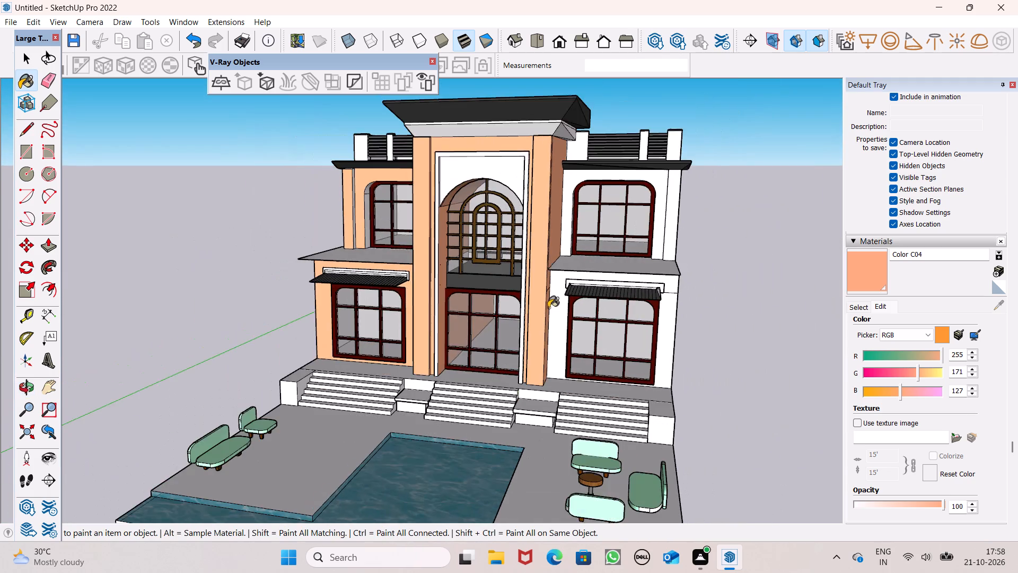
scroll(440, 133, "up", 6)
scroll(463, 197, "up", 5)
middle_click_drag(473, 214, 486, 240)
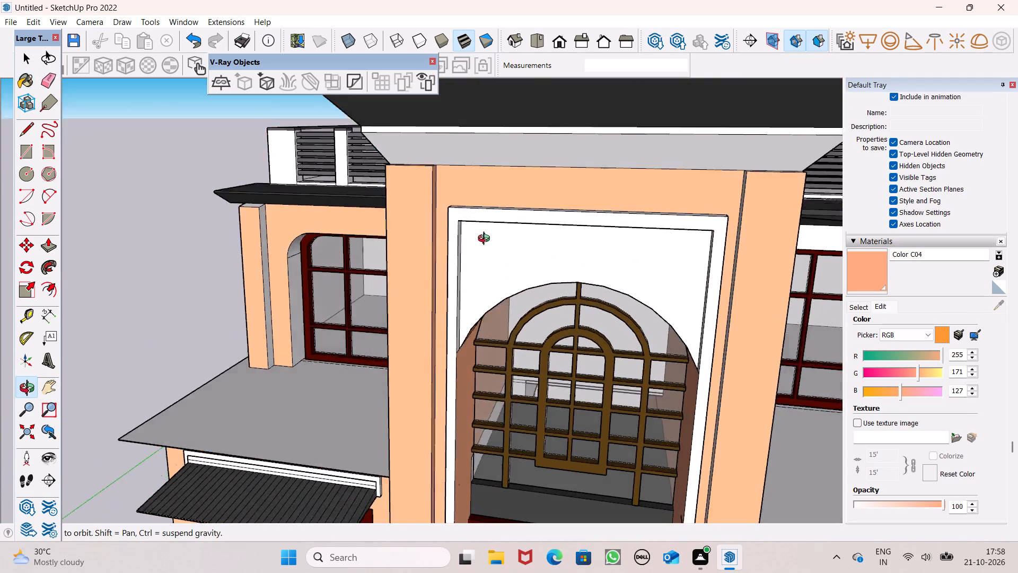
middle_click_drag(486, 240, 561, 357)
scroll(554, 332, "up", 5)
left_click(551, 331)
middle_click_drag(540, 341, 660, 251)
scroll(660, 251, "up", 1)
middle_click_drag(660, 251, 661, 250)
scroll(624, 240, "up", 3)
left_click(612, 215)
left_click(626, 207)
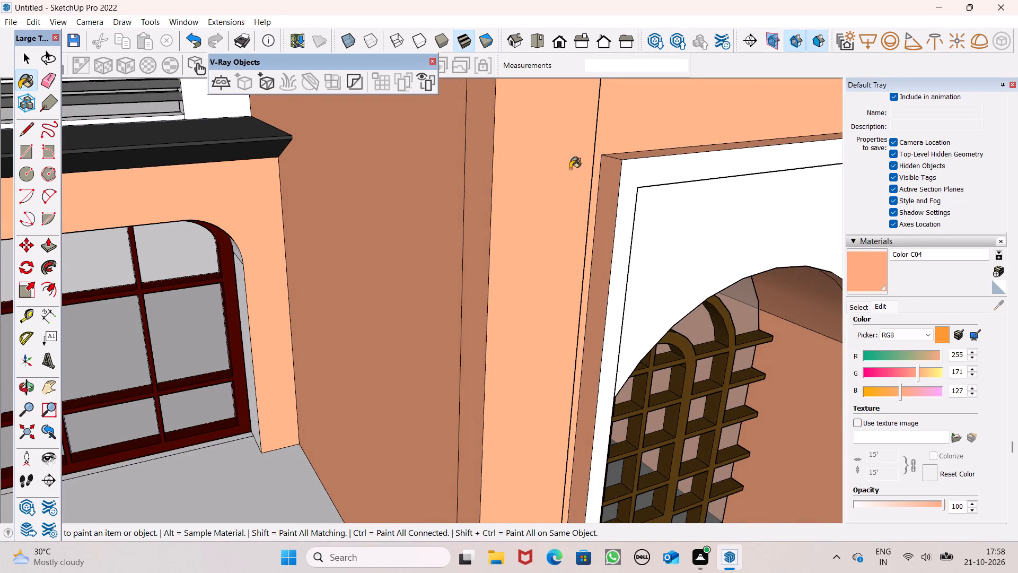
Paint the top and left inner edges of the rectangular frame around the tower's arch with Color C04.
scroll(568, 169, "down", 6)
scroll(386, 159, "down", 6)
middle_click_drag(609, 179, 321, 1)
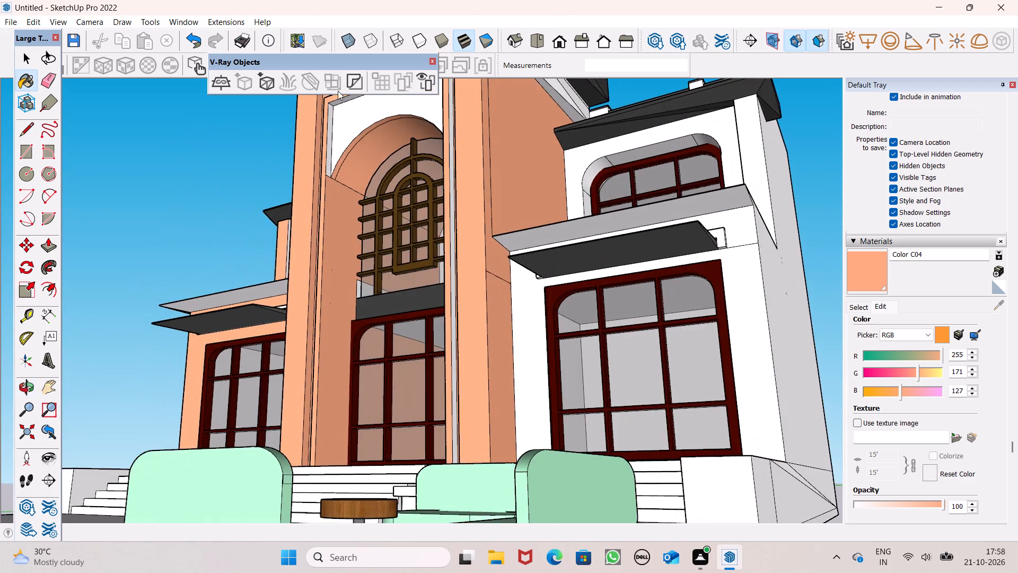
scroll(343, 108, "up", 7)
scroll(368, 208, "down", 5)
scroll(368, 166, "up", 6)
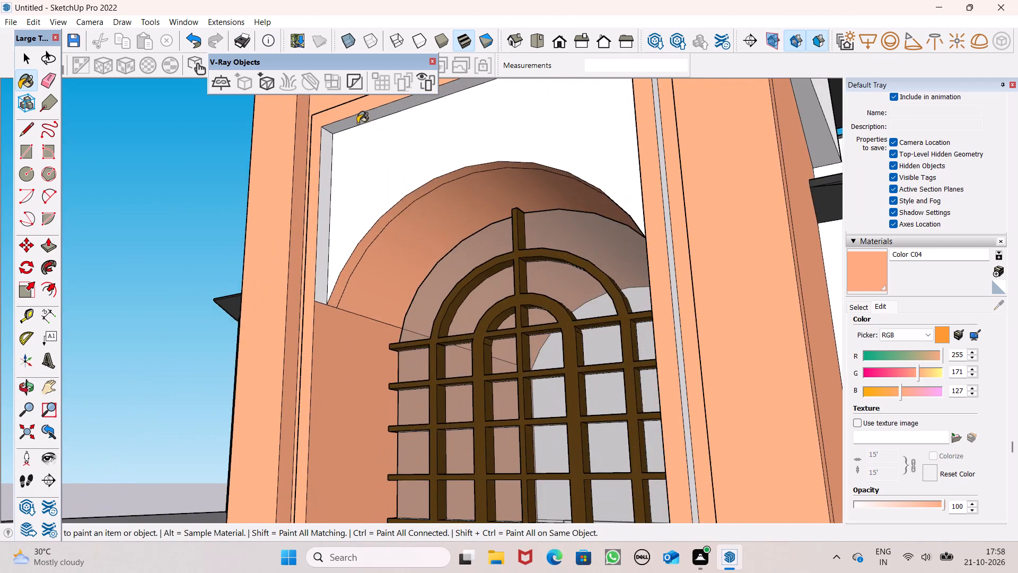
scroll(349, 121, "up", 5)
left_click(342, 120)
left_click(305, 163)
Paint the arch frame's right inner edge and the right pillar's inner side face with Color C04.
scroll(341, 152, "down", 6)
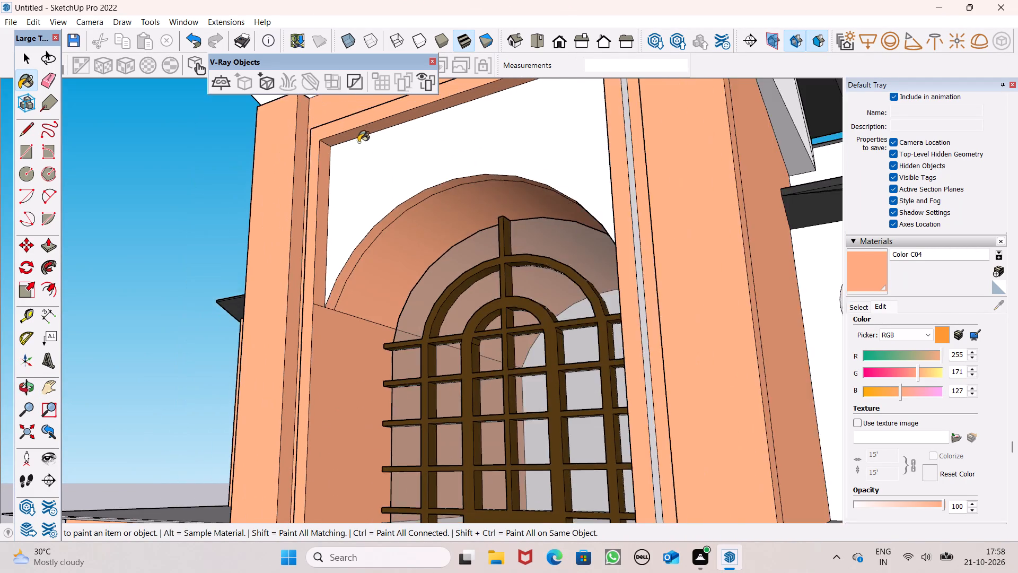
scroll(358, 142, "down", 5)
middle_click_drag(490, 147, 738, 171)
scroll(713, 182, "up", 4)
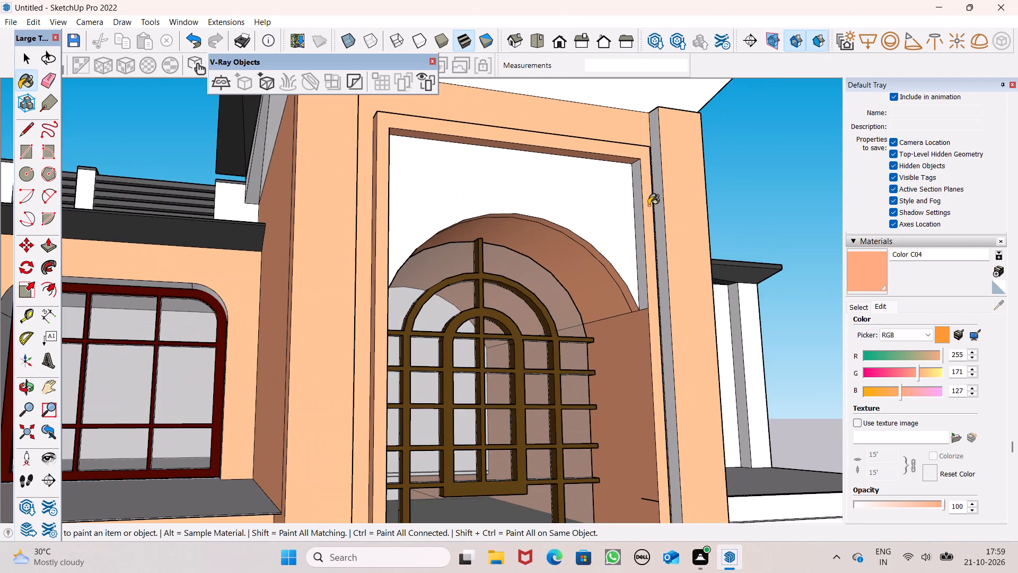
left_click(642, 208)
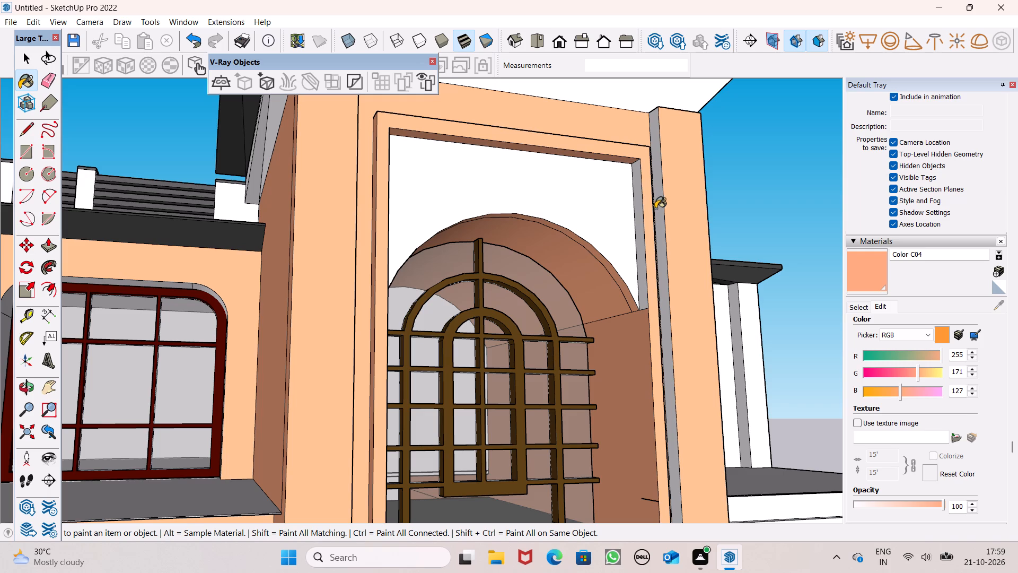
left_click(658, 207)
Paint the front and left-side cornice faces beneath the tower's dark roof, including the narrow underside strip, with Color C04.
scroll(650, 173, "down", 10)
middle_click_drag(646, 182, 641, 228)
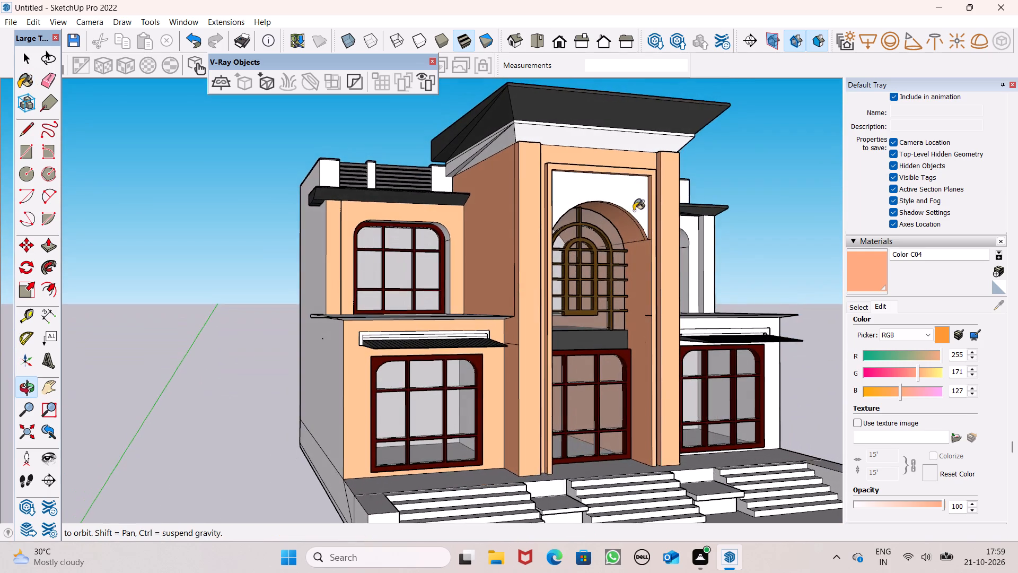
scroll(533, 164, "up", 6)
left_click(529, 116)
left_click(481, 116)
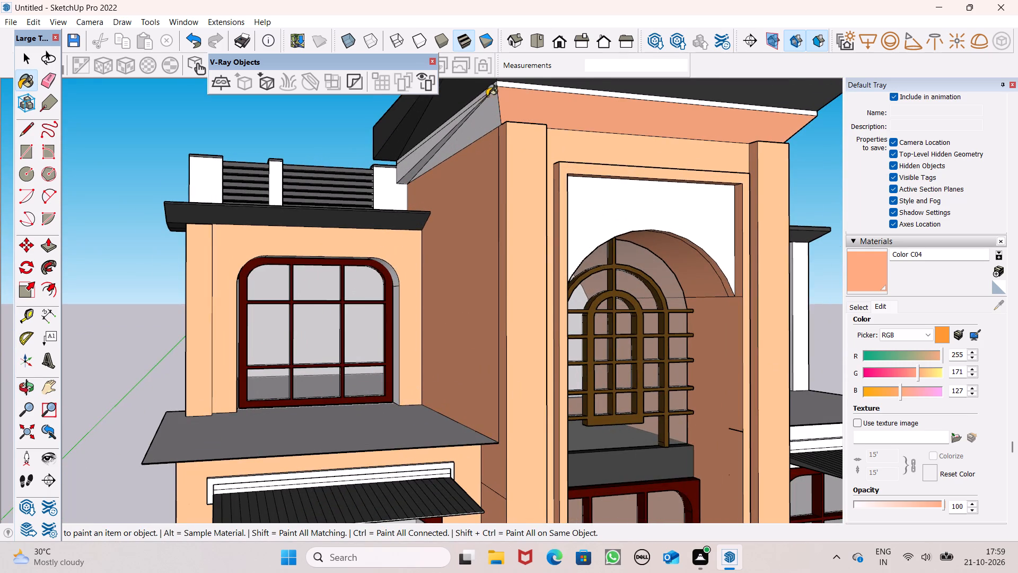
scroll(487, 95, "up", 5)
scroll(477, 138, "down", 3)
middle_click_drag(478, 141, 557, 185)
scroll(517, 149, "up", 1)
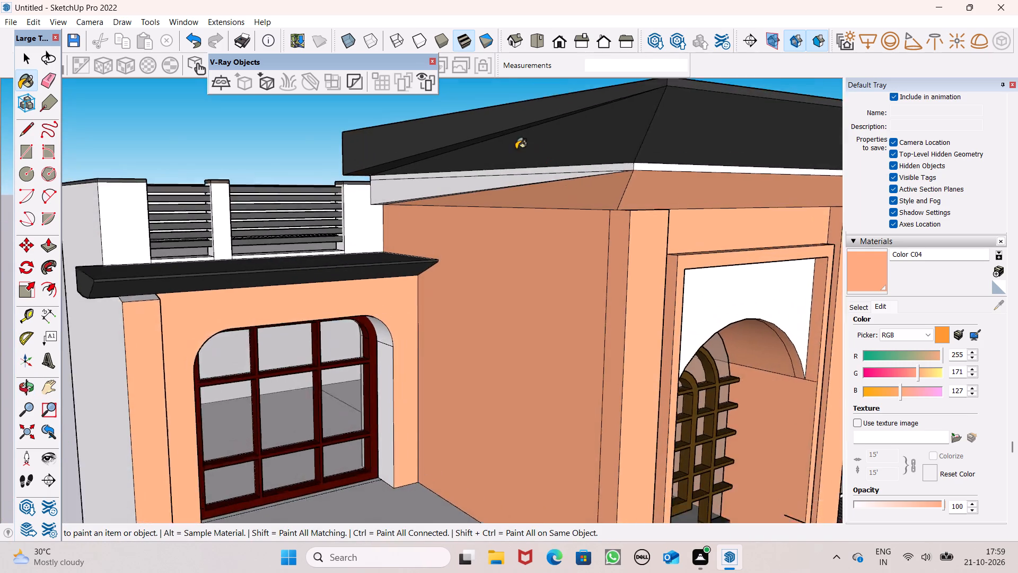
scroll(516, 149, "up", 2)
left_click(496, 194)
middle_click_drag(498, 189, 486, 127)
scroll(474, 164, "up", 6)
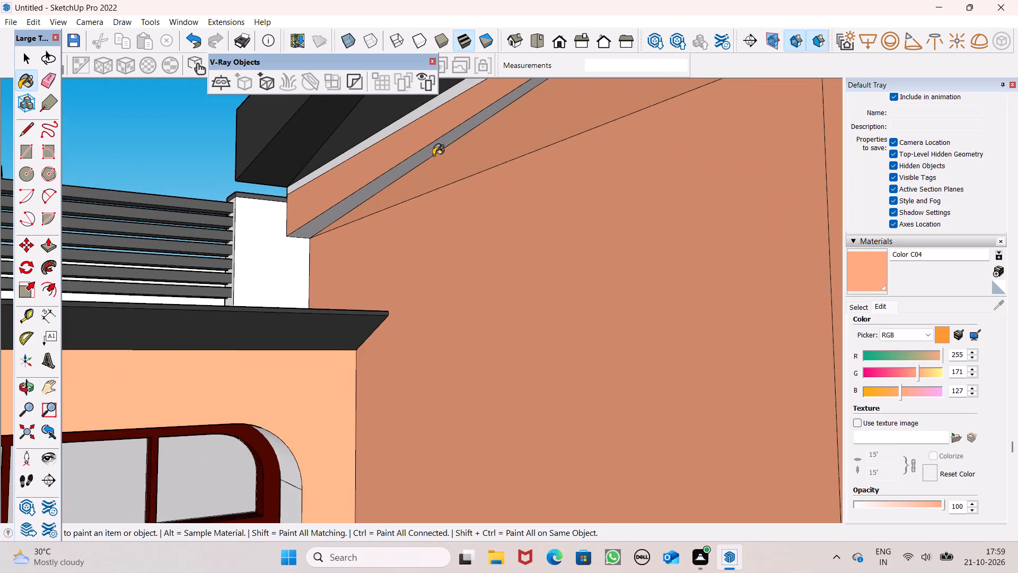
left_click(433, 154)
Paint the right-side cornice faces and underside strip beneath the tower's dark roof with Color C04.
scroll(430, 142, "down", 12)
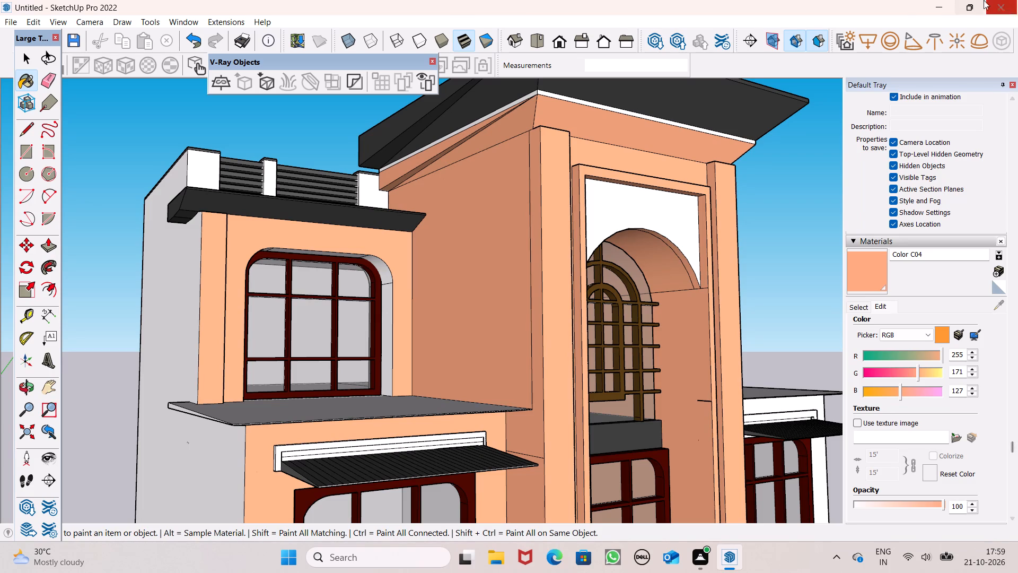
scroll(557, 181, "down", 5)
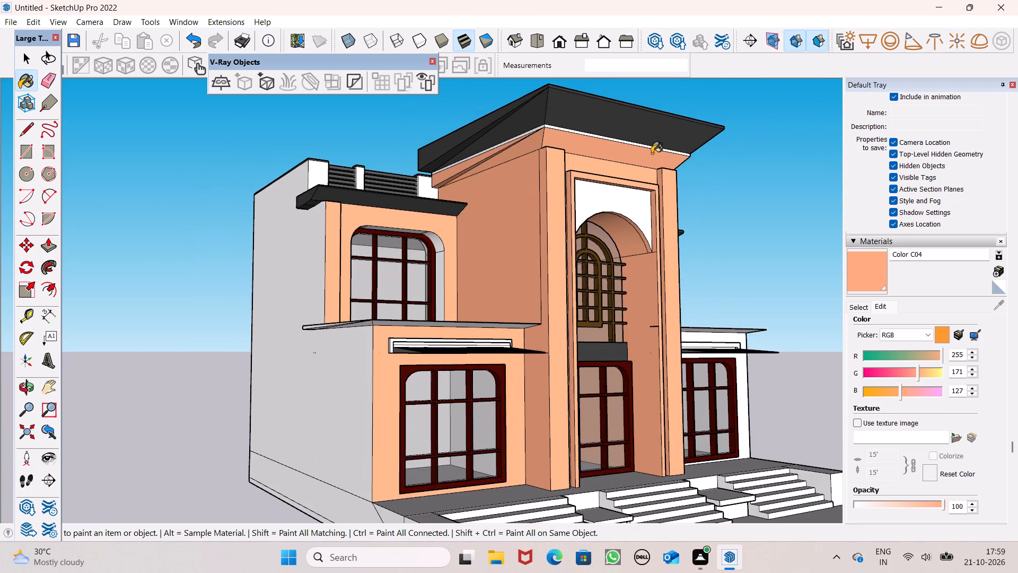
scroll(652, 153, "down", 2)
middle_click_drag(668, 195, 183, 239)
scroll(247, 213, "up", 2)
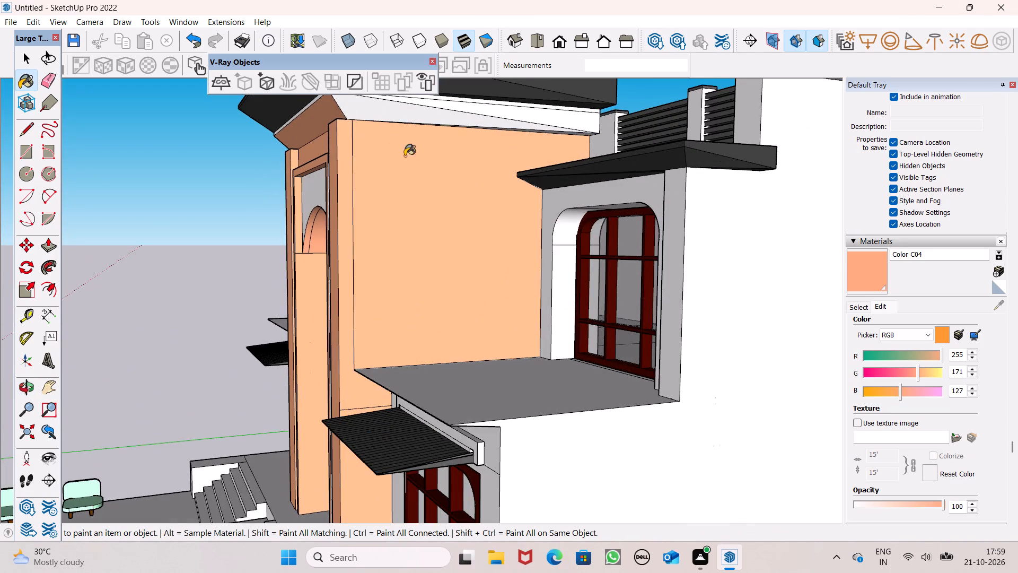
scroll(411, 150, "down", 2)
scroll(432, 107, "up", 6)
left_click(485, 121)
left_click(480, 138)
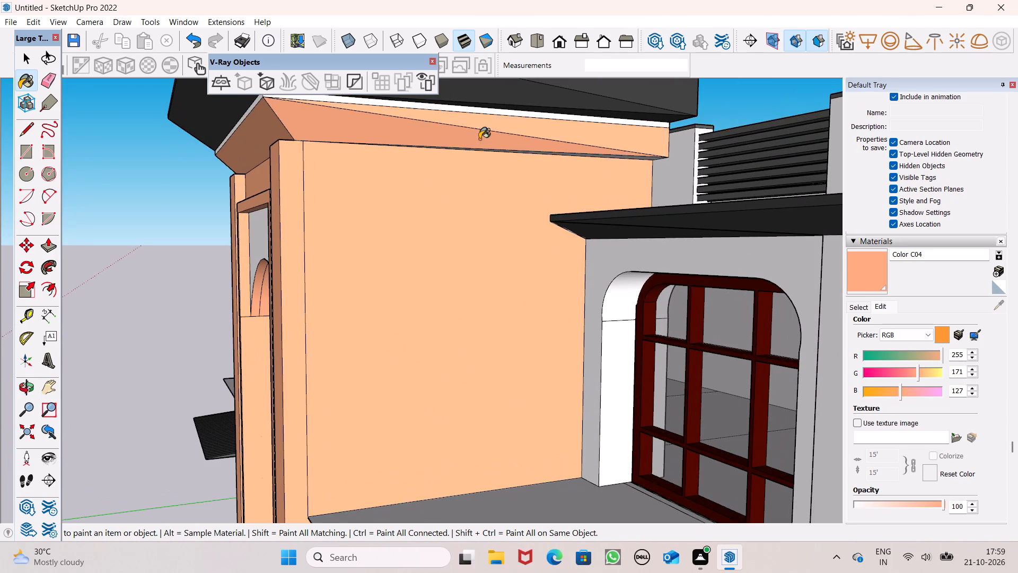
middle_click_drag(524, 142, 533, 71)
scroll(602, 89, "up", 5)
left_click(613, 121)
Paint the right wing's upper-floor front wall around the window with Color C04.
scroll(618, 120, "down", 6)
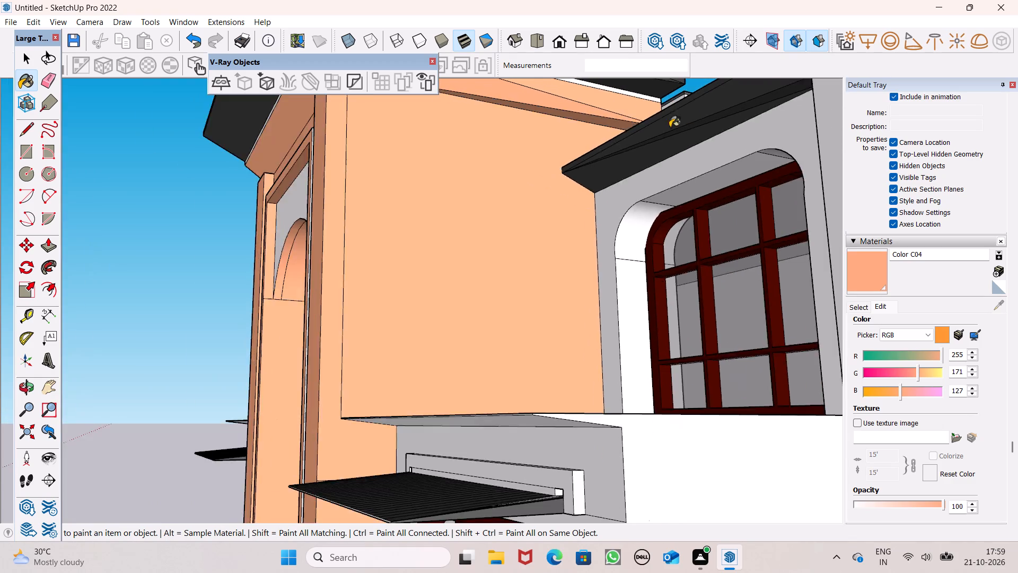
middle_click_drag(690, 134, 463, 301)
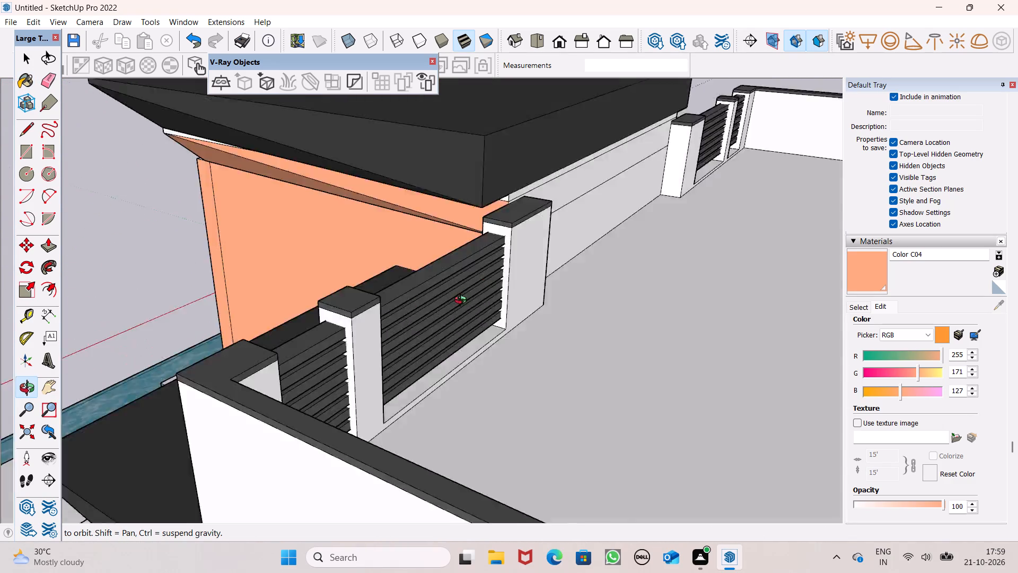
middle_click_drag(463, 301, 752, 228)
scroll(687, 173, "down", 8)
middle_click_drag(701, 222, 813, 211)
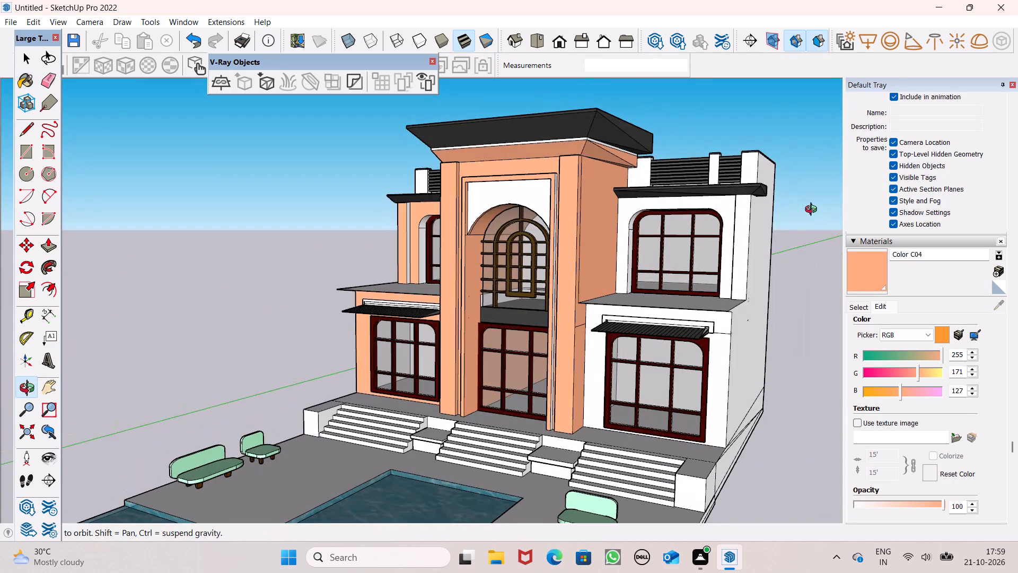
middle_click_drag(813, 211, 815, 210)
middle_click_drag(671, 209, 754, 265)
scroll(714, 193, "up", 6)
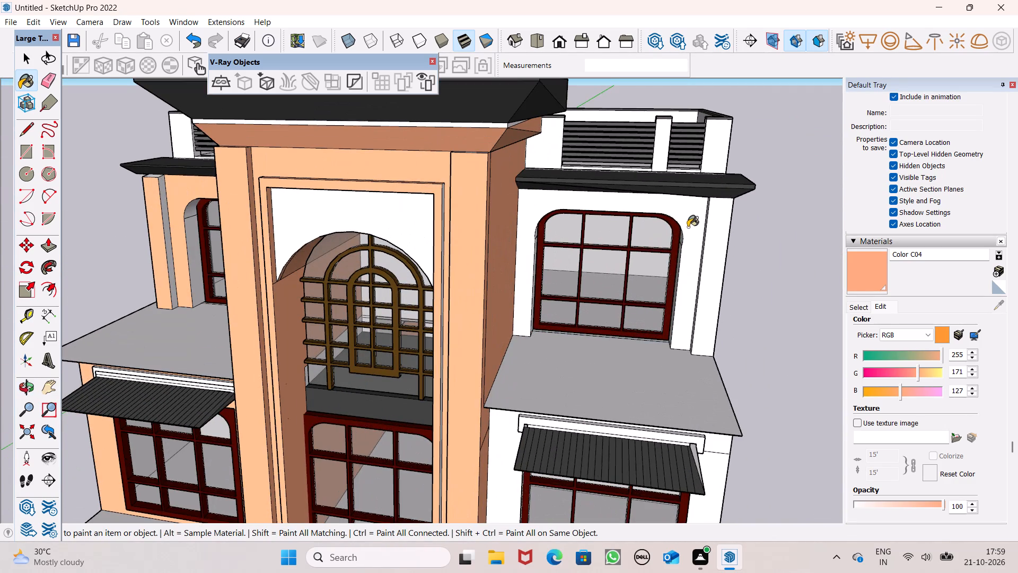
left_click(688, 227)
Paint the front and inner side faces of the right wing's upper-floor corner pillar with Color C04.
scroll(693, 233, "up", 13)
middle_click_drag(711, 254, 763, 224)
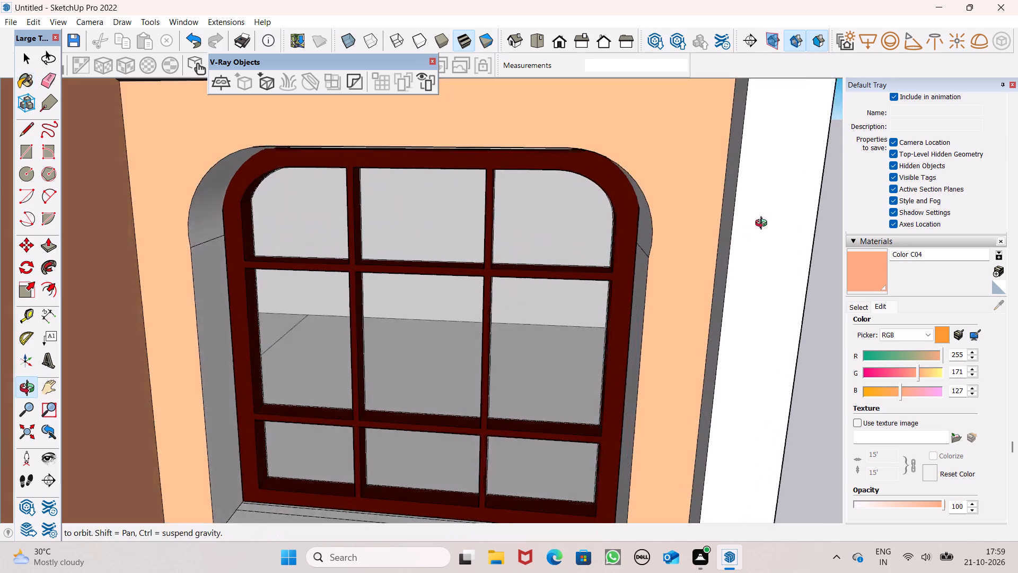
middle_click_drag(763, 224, 792, 201)
scroll(777, 193, "up", 2)
left_click(771, 191)
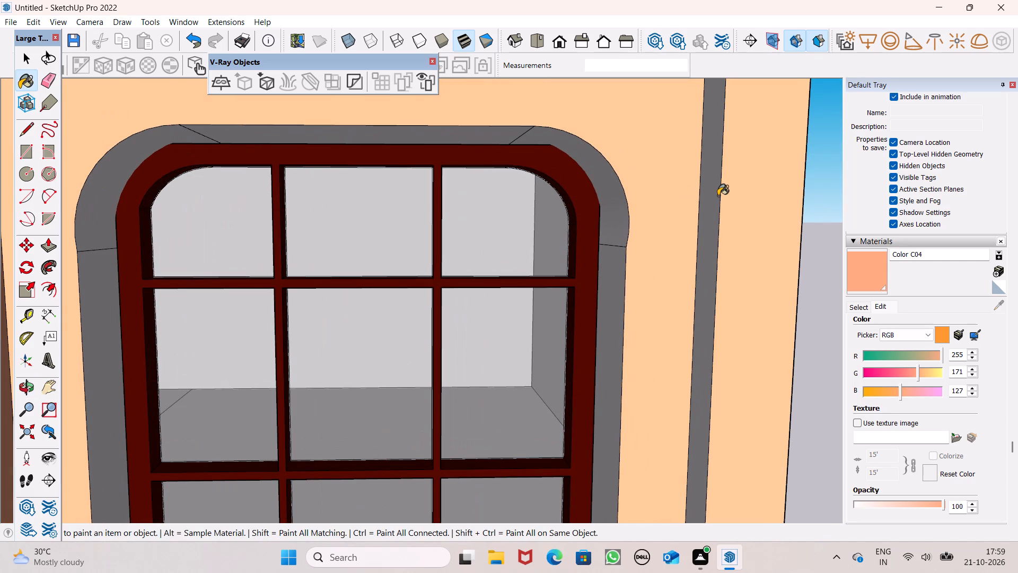
left_click(718, 196)
Paint the top reveal and both curved corner reveals of the right wing's upper window with Color C04.
scroll(722, 176, "down", 4)
left_click(634, 191)
middle_click_drag(613, 180, 608, 177)
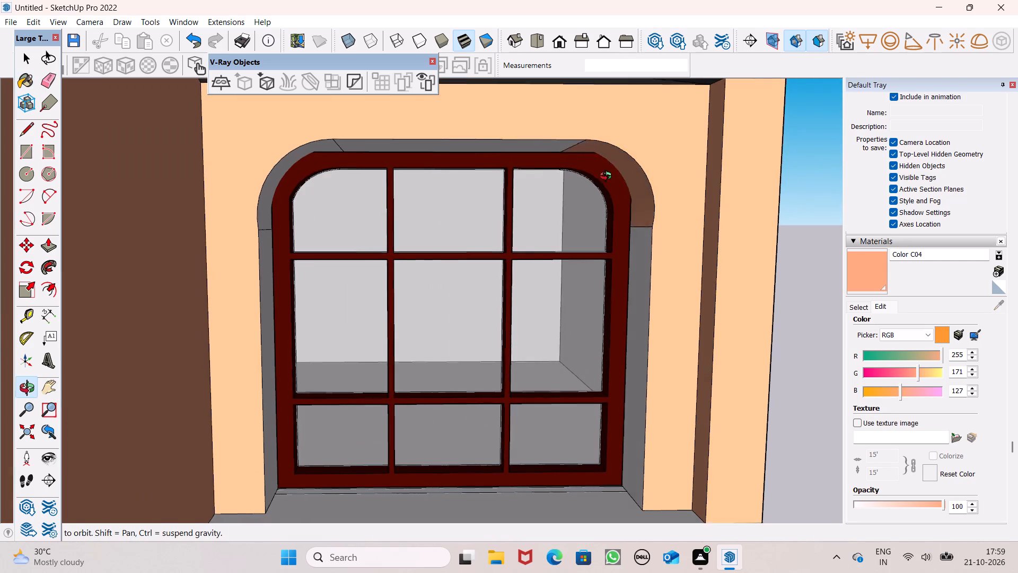
middle_click_drag(608, 177, 538, 59)
scroll(426, 130, "up", 5)
left_click(420, 135)
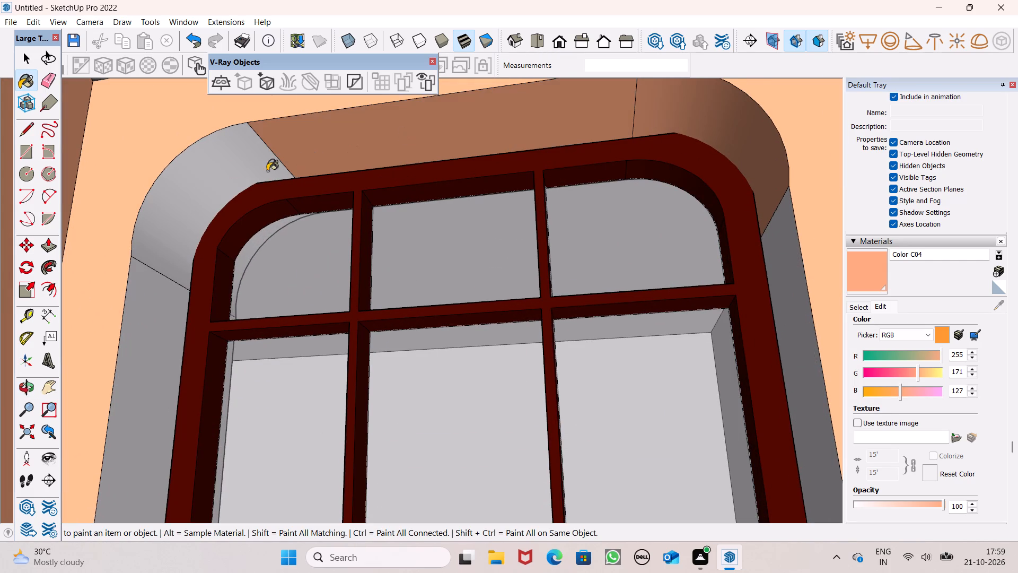
left_click(213, 176)
Paint the straight left side reveal of the right wing's upper window with Color C04.
scroll(428, 108, "down", 9)
scroll(456, 152, "down", 1)
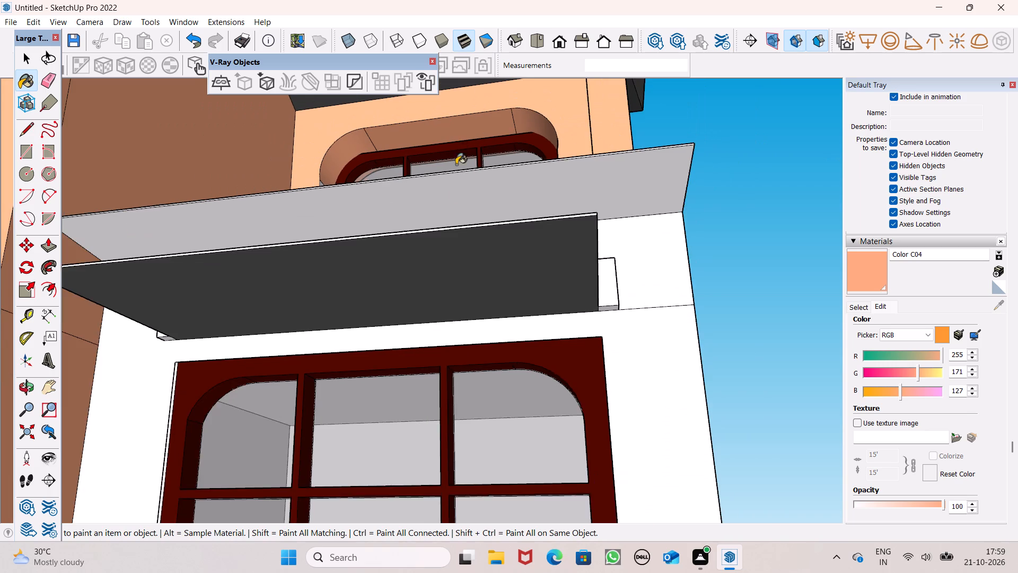
middle_click_drag(457, 186, 503, 372)
scroll(503, 372, "up", 1)
scroll(438, 288, "down", 2)
middle_click_drag(431, 285, 364, 269)
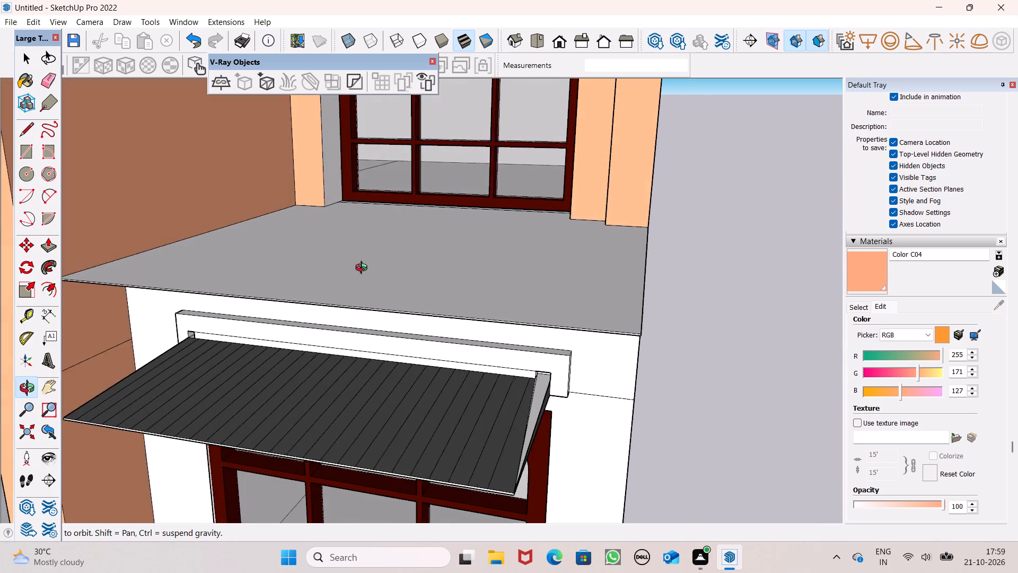
middle_click_drag(364, 269, 317, 222)
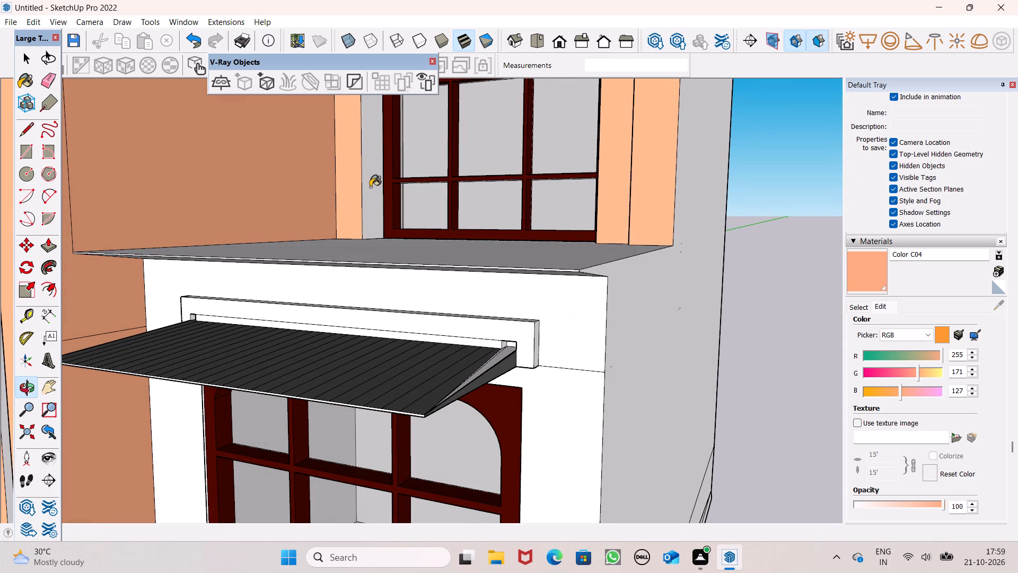
left_click(370, 187)
Paint the straight right side reveal of the right wing's upper window with Color C04.
scroll(398, 246, "down", 6)
scroll(436, 213, "down", 5)
scroll(445, 137, "up", 4)
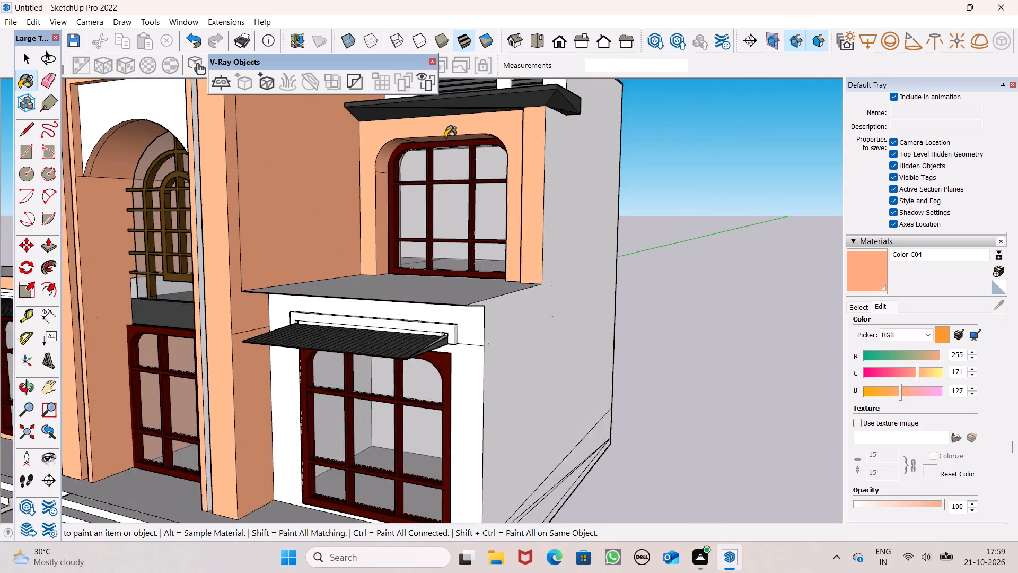
scroll(445, 137, "up", 2)
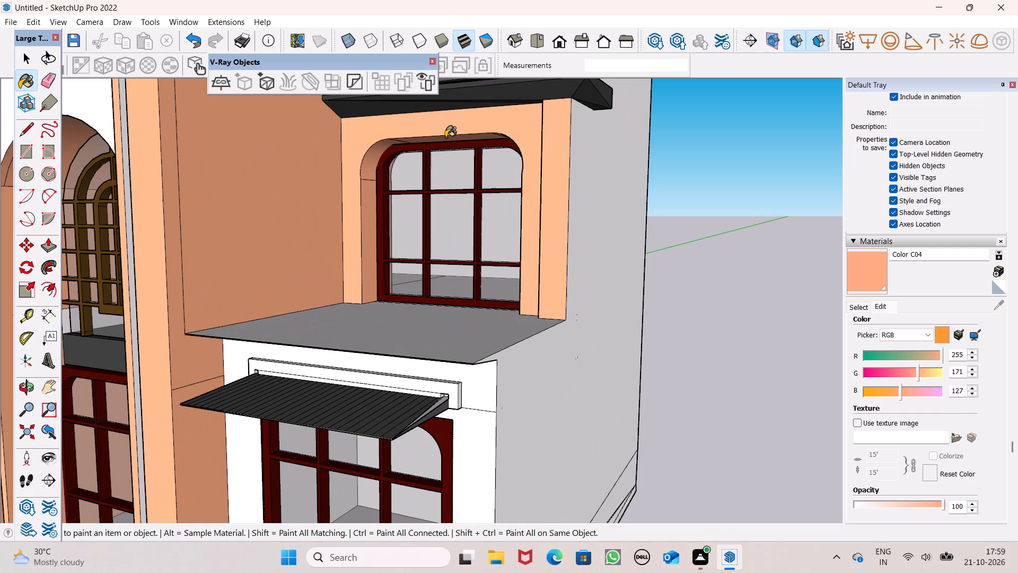
scroll(445, 137, "up", 3)
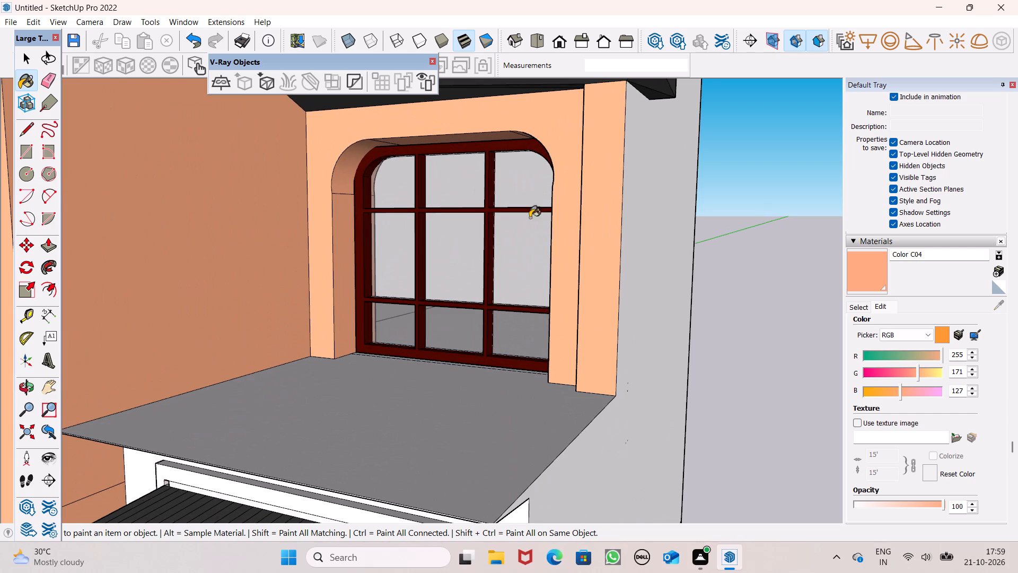
scroll(526, 224, "up", 1)
middle_click_drag(526, 224, 747, 244)
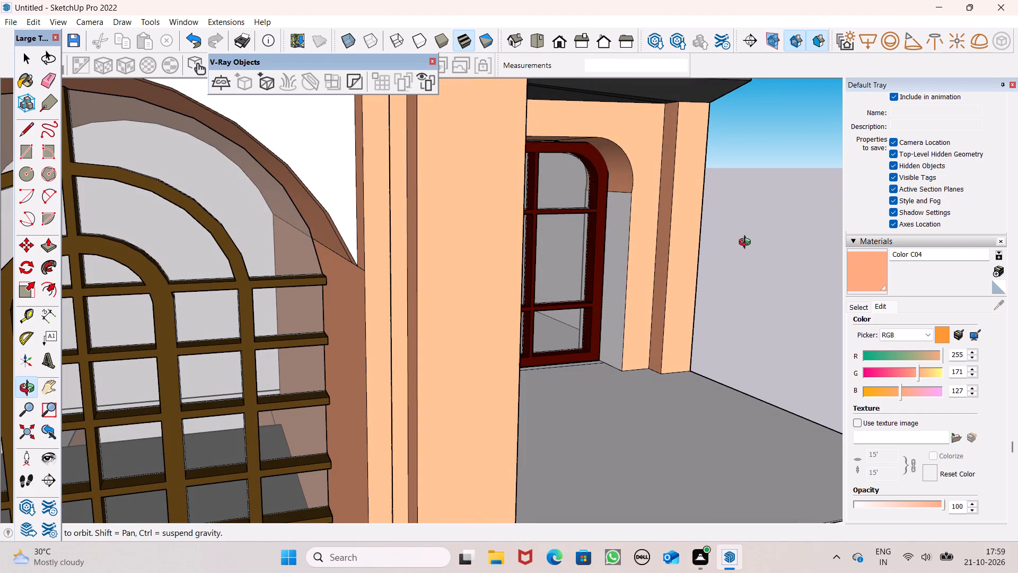
middle_click_drag(747, 244, 702, 301)
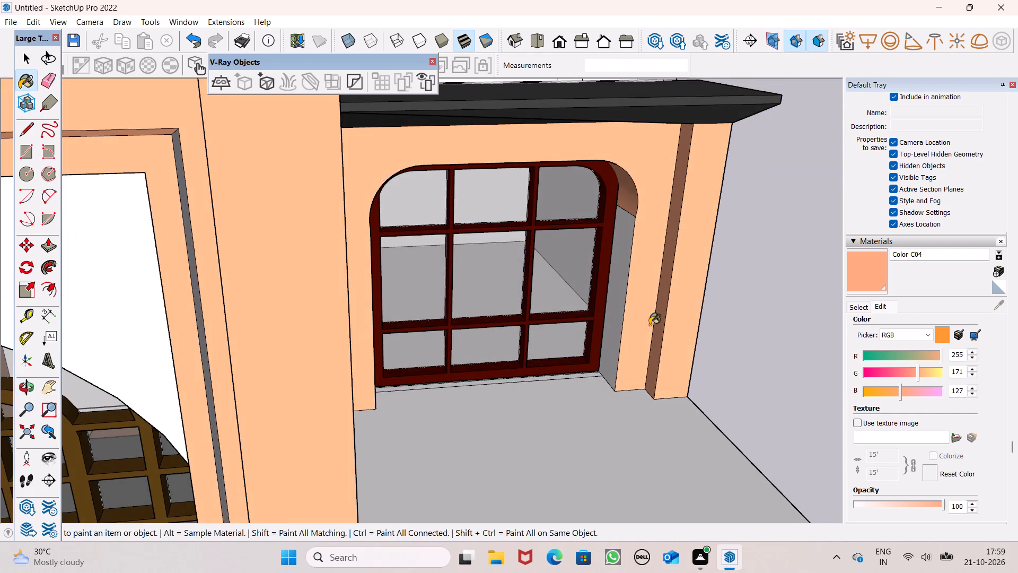
scroll(604, 334, "up", 3)
left_click(616, 330)
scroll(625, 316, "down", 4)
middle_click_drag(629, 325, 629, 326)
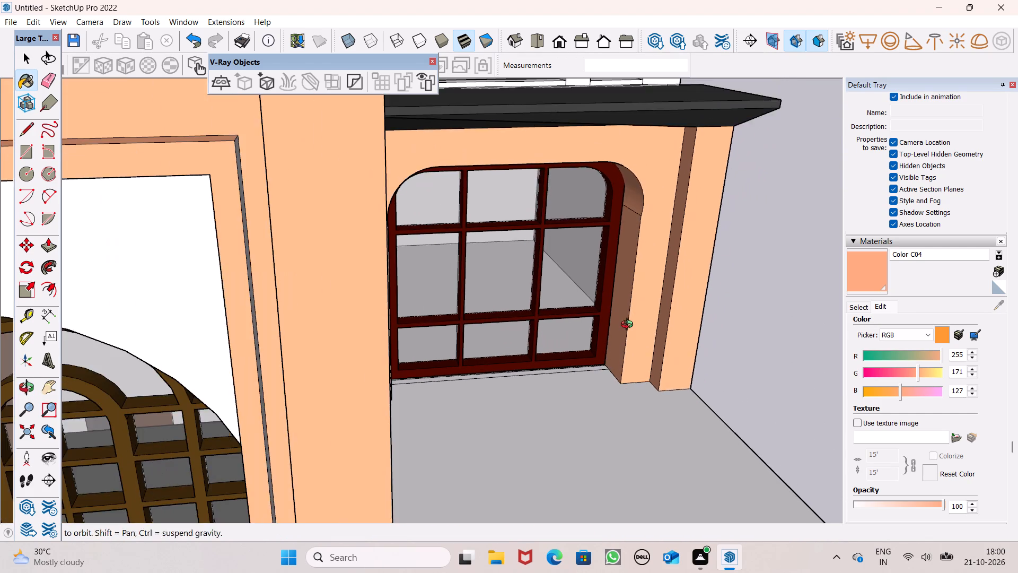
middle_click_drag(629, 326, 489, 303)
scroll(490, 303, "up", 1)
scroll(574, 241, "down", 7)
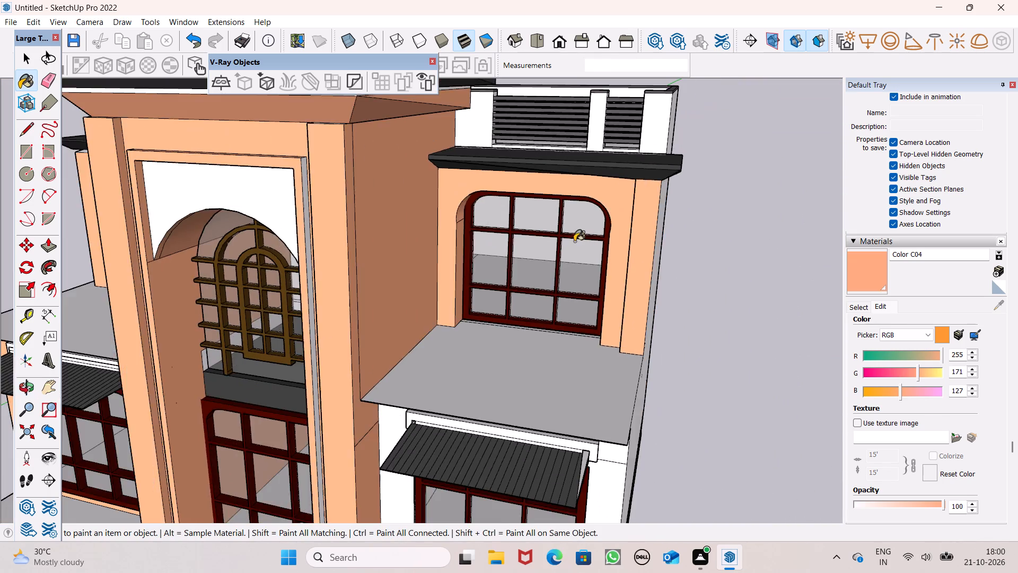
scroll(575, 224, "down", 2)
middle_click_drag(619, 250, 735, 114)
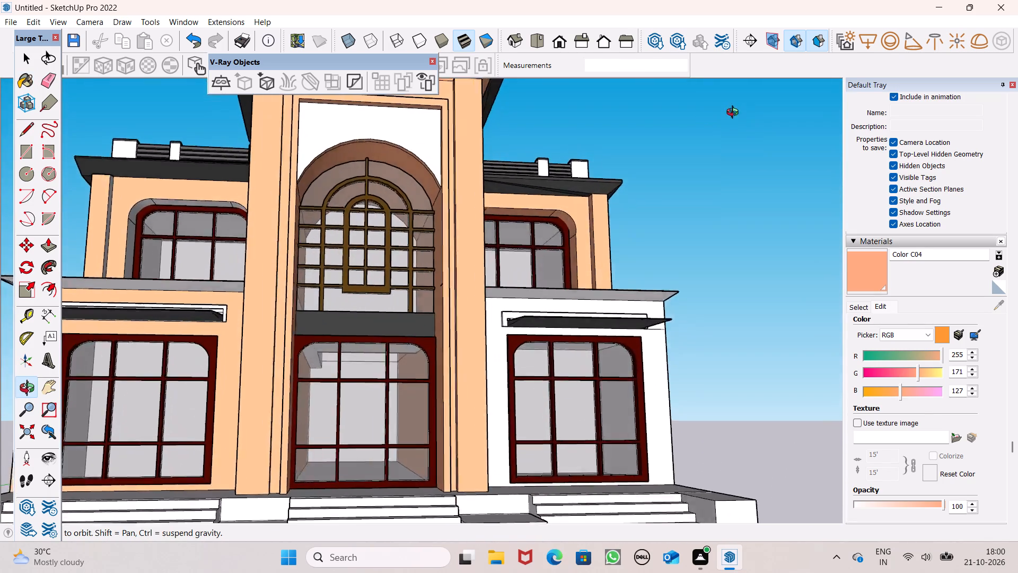
Paint the top, curved left corner and straight left reveals of the left wing's upper window with Color C04.
middle_click_drag(735, 114, 629, 248)
scroll(633, 154, "down", 10)
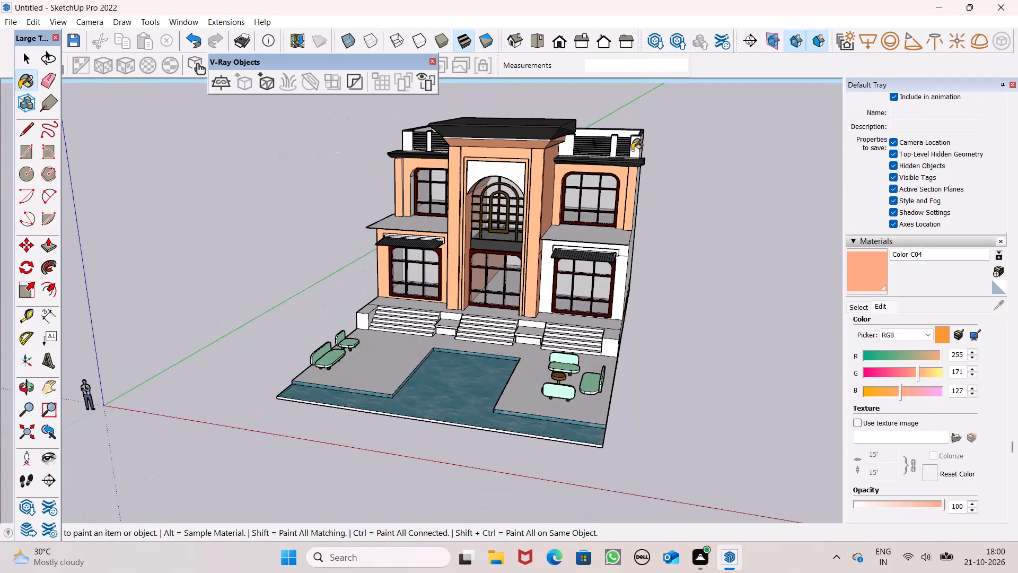
scroll(349, 224, "up", 5)
scroll(517, 247, "up", 1)
middle_click_drag(517, 248, 530, 185)
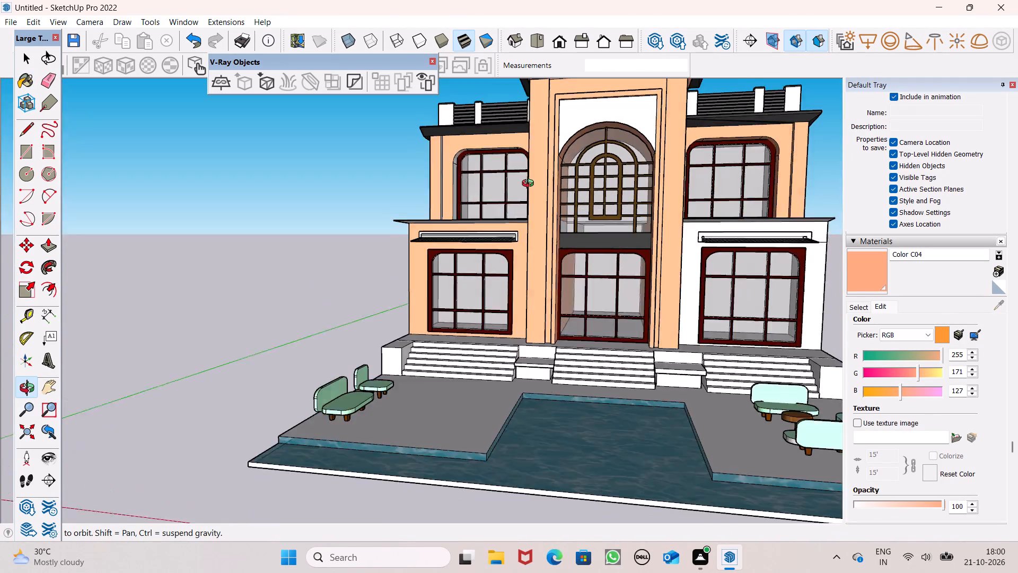
middle_click_drag(530, 185, 517, 110)
scroll(495, 153, "up", 6)
scroll(451, 199, "up", 7)
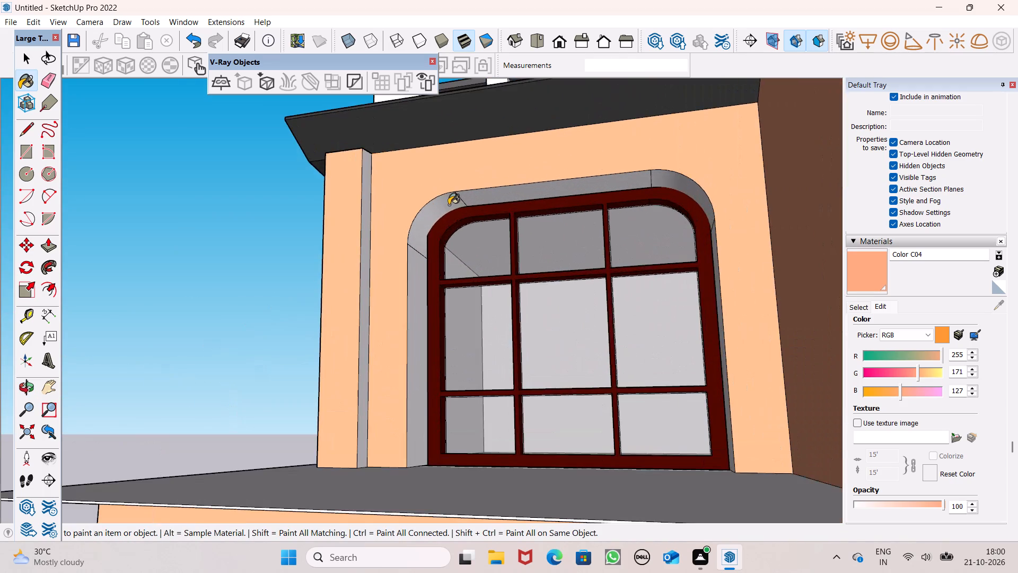
left_click(449, 205)
left_click(417, 248)
left_click(499, 191)
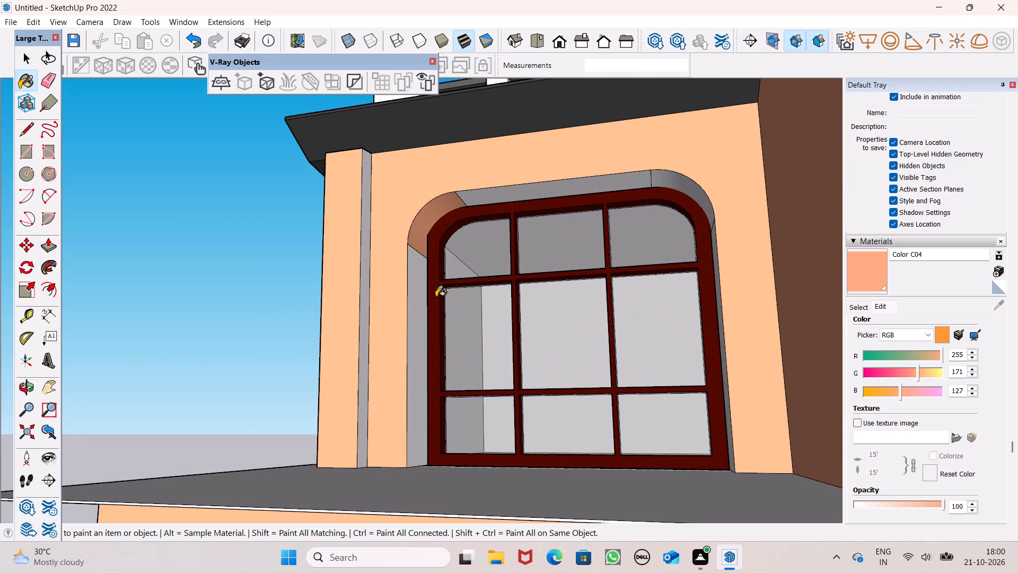
left_click(413, 315)
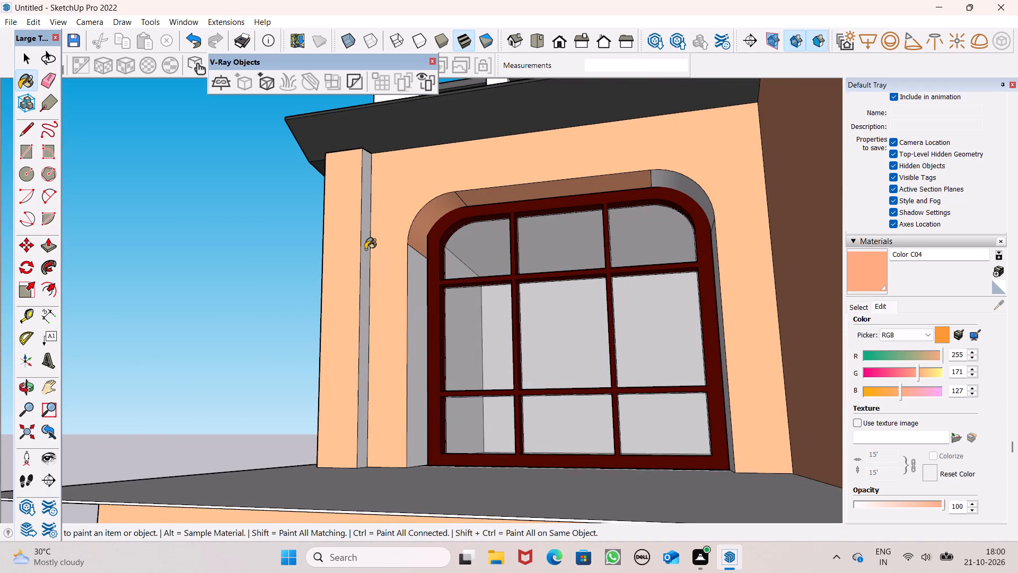
Paint the inner side face of the left wing's upper-floor corner pillar with Color C04.
left_click(367, 249)
Paint the curved corner and straight side reveals on the tower side of the left wing's upper window with Color C04.
middle_click_drag(373, 246, 600, 245)
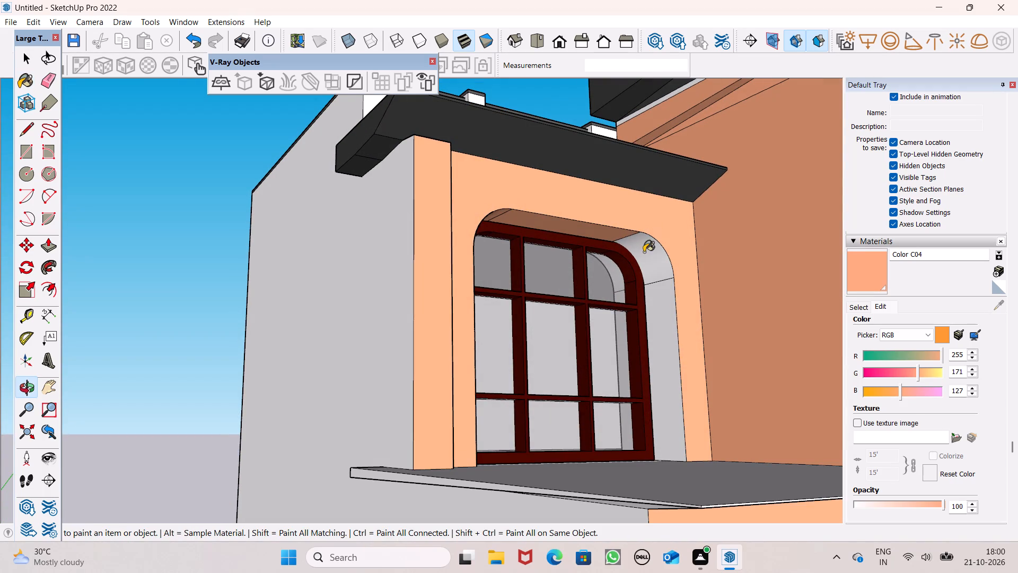
left_click_drag(644, 252, 648, 267)
left_click(668, 318)
Paint the right wing's ground-floor front wall around the window with Color C04.
scroll(585, 211, "down", 10)
middle_click_drag(596, 263, 523, 318)
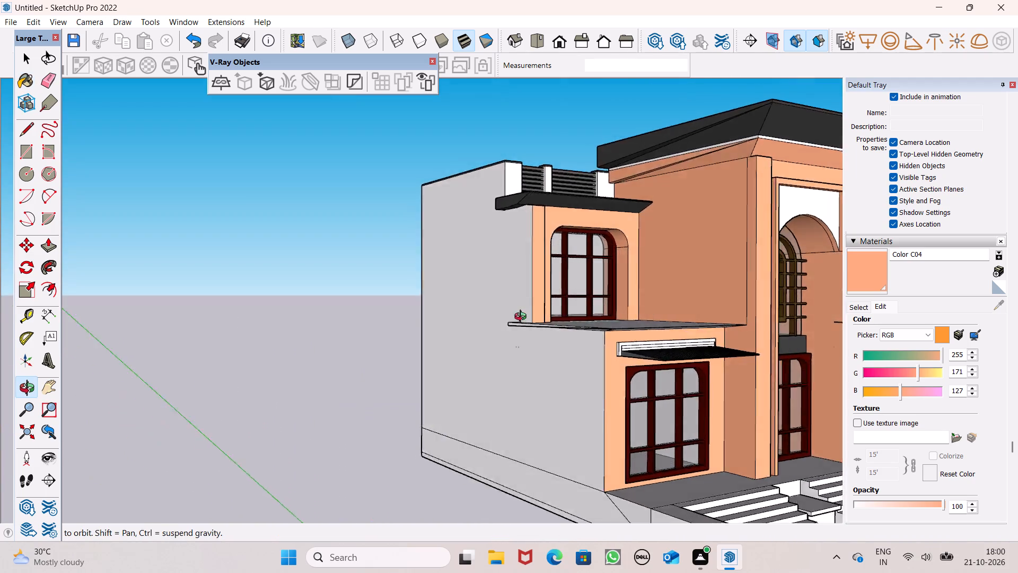
middle_click_drag(523, 318, 403, 320)
scroll(520, 243, "down", 10)
scroll(654, 328, "up", 8)
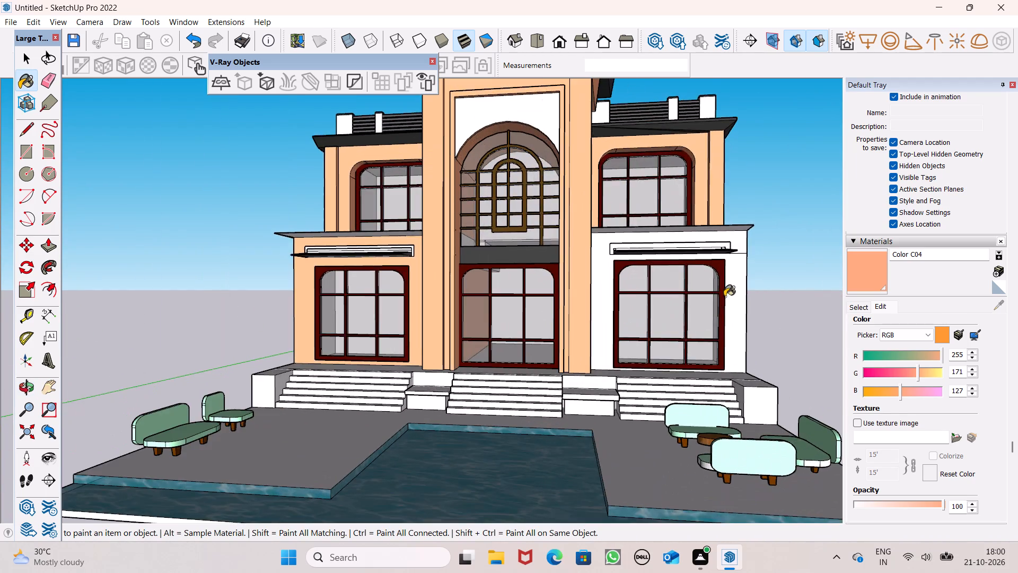
scroll(726, 293, "up", 10)
middle_click_drag(735, 291, 740, 270)
left_click(740, 266)
Examine the front facade and both wings for surfaces still left unpainted.
middle_click_drag(745, 259, 759, 365)
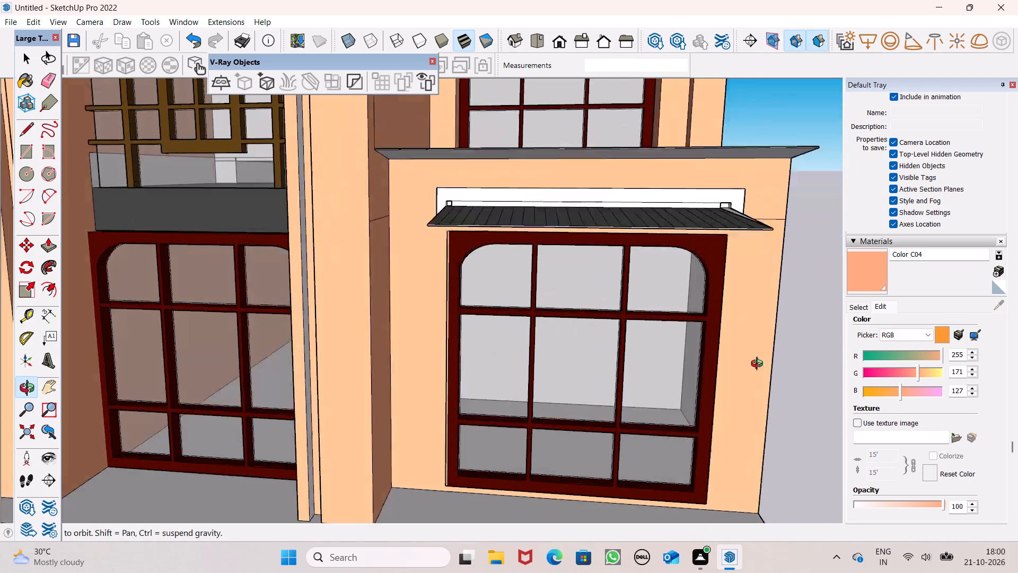
middle_click_drag(759, 365, 765, 369)
scroll(775, 248, "down", 3)
middle_click_drag(770, 255, 741, 203)
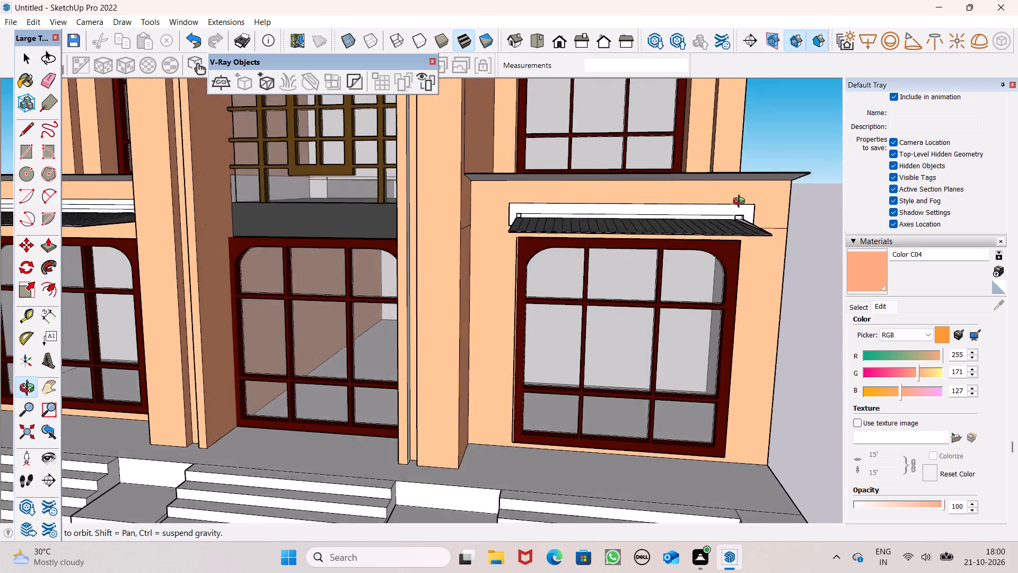
middle_click_drag(741, 203, 778, 216)
scroll(789, 207, "down", 5)
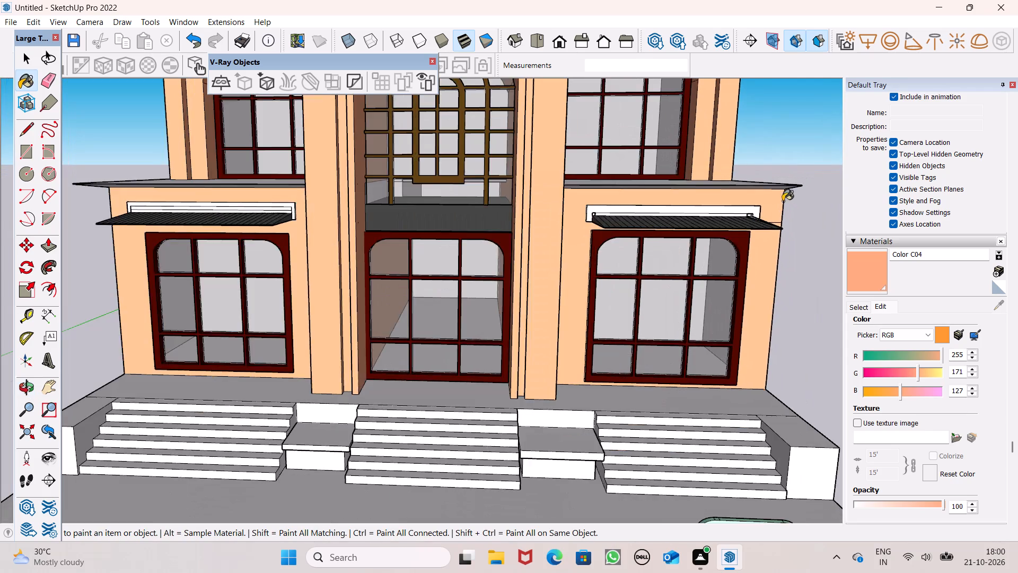
scroll(783, 201, "down", 6)
middle_click_drag(715, 235, 684, 184)
scroll(695, 245, "up", 1)
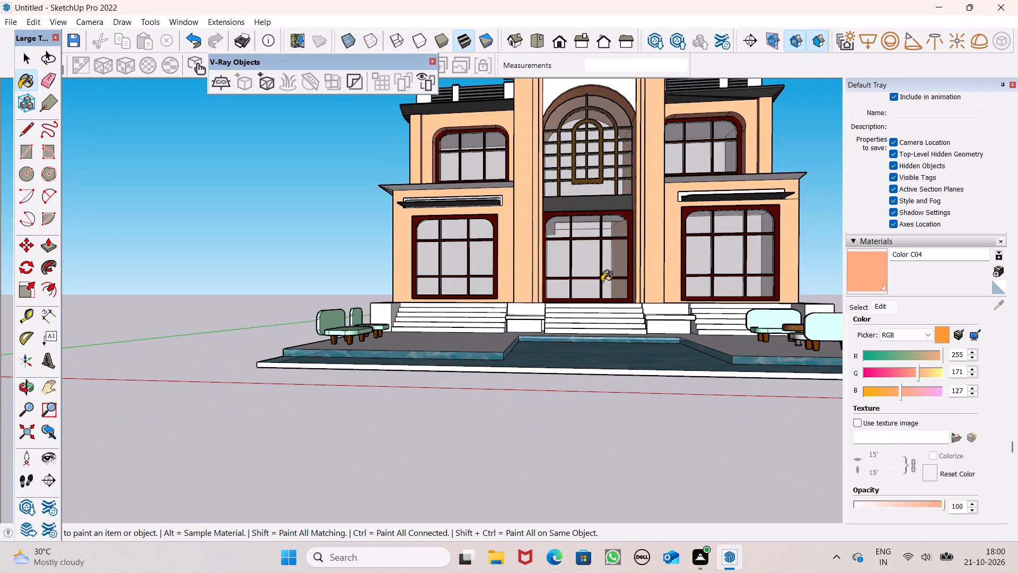
Paint the undersides and outer edge faces of the left wing's ledge between the floors with Color C04.
middle_click_drag(457, 342, 556, 285)
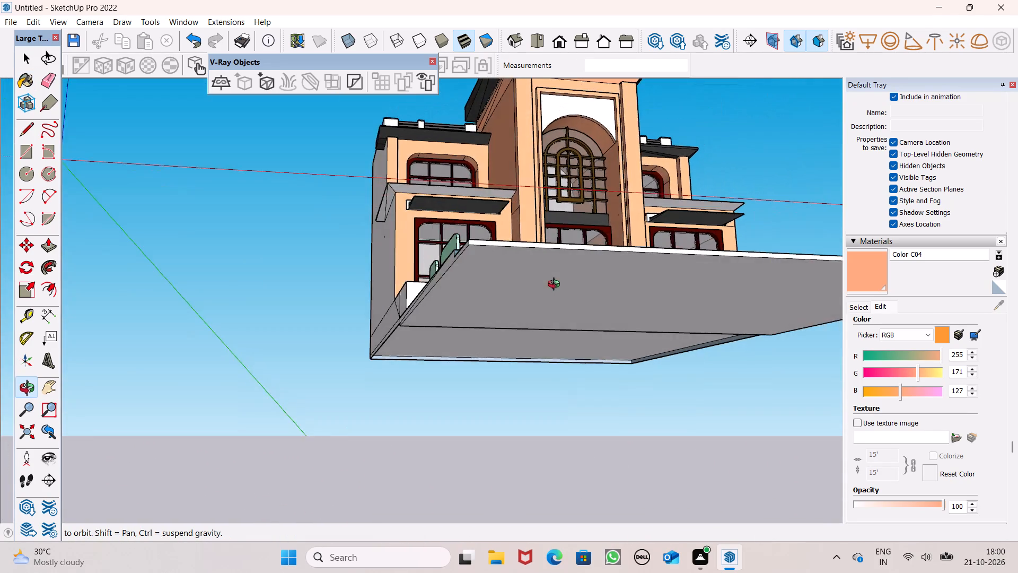
middle_click_drag(556, 285, 558, 333)
scroll(436, 286, "down", 3)
scroll(433, 267, "up", 5)
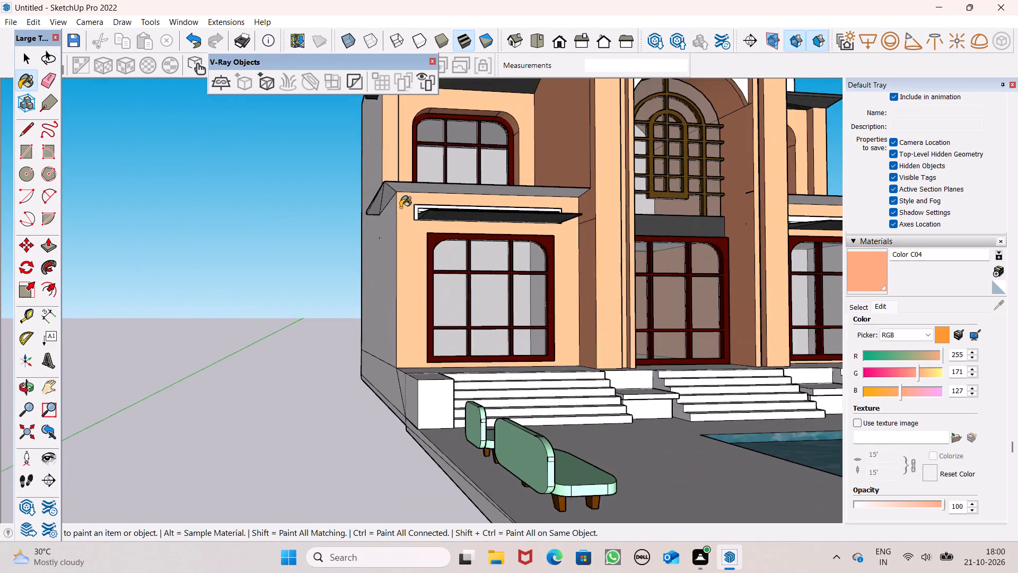
scroll(400, 207, "up", 4)
middle_click_drag(404, 197, 507, 307)
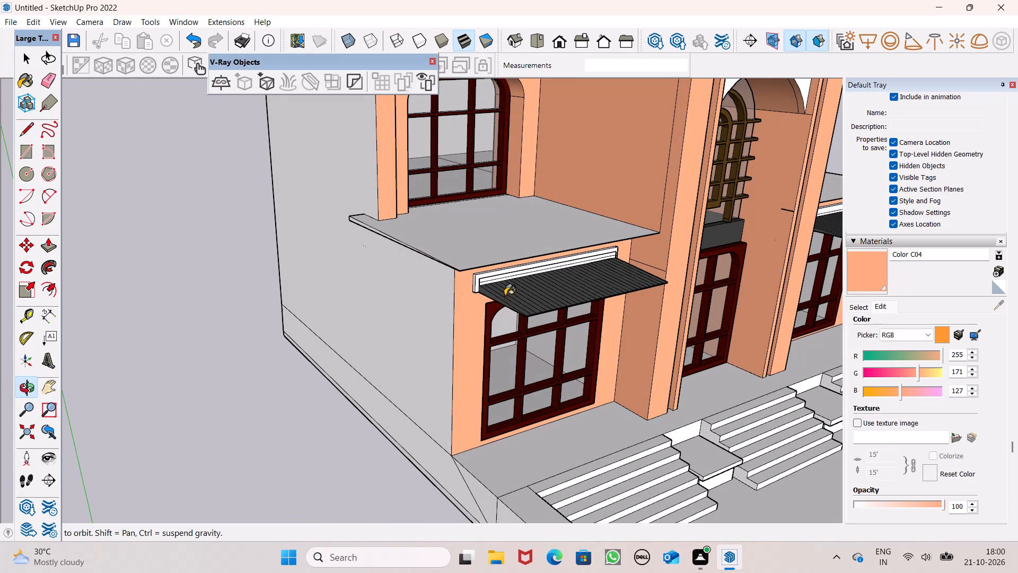
scroll(502, 277, "up", 6)
middle_click_drag(501, 266, 492, 147)
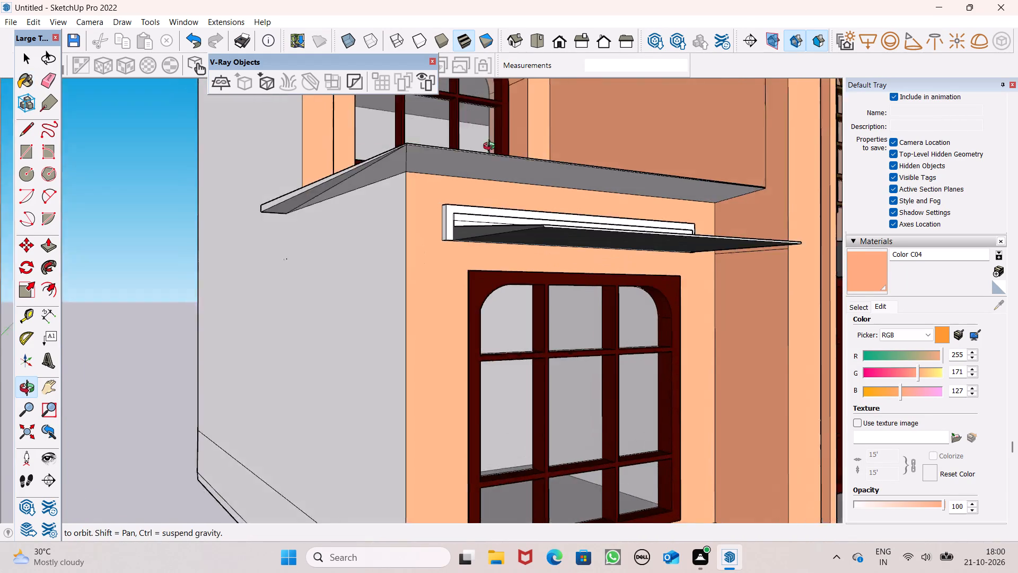
middle_click_drag(492, 147, 492, 145)
left_click(473, 149)
left_click(396, 160)
left_click(359, 160)
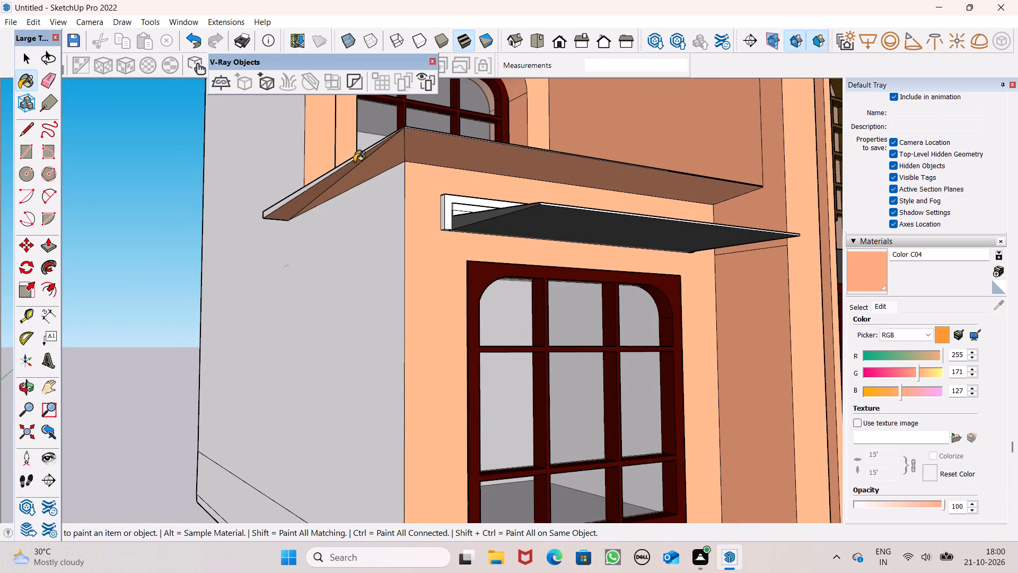
middle_click_drag(312, 185, 379, 193)
scroll(379, 193, "up", 1)
scroll(296, 204, "up", 5)
left_click(296, 204)
scroll(406, 185, "down", 5)
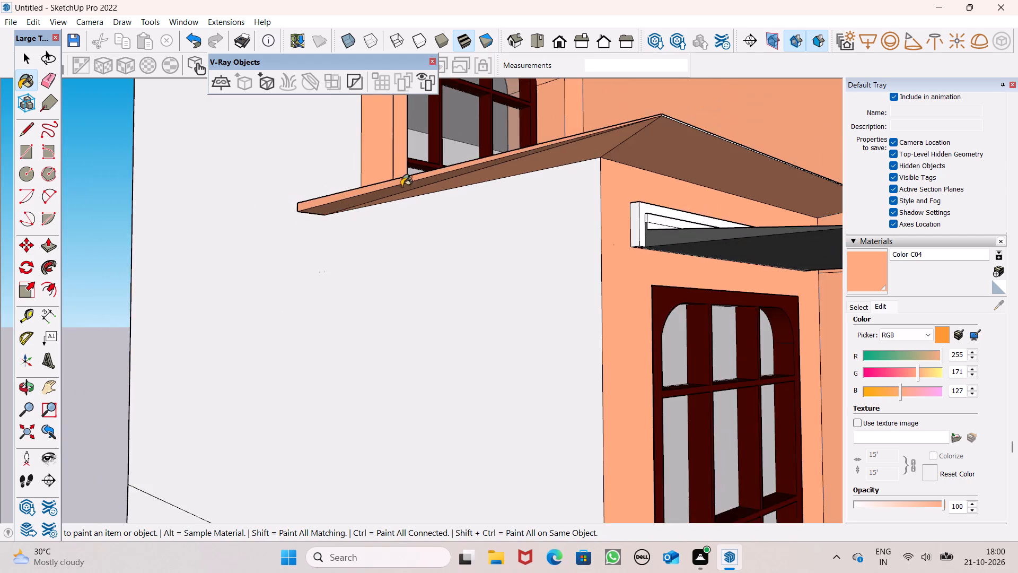
middle_click_drag(323, 197, 774, 176)
scroll(616, 196, "up", 3)
left_click(496, 222)
Paint the front underside of the right wing's ledge between the floors with Color C04.
scroll(533, 180, "down", 7)
middle_click_drag(657, 198, 320, 272)
scroll(449, 198, "down", 4)
middle_click_drag(540, 239, 340, 178)
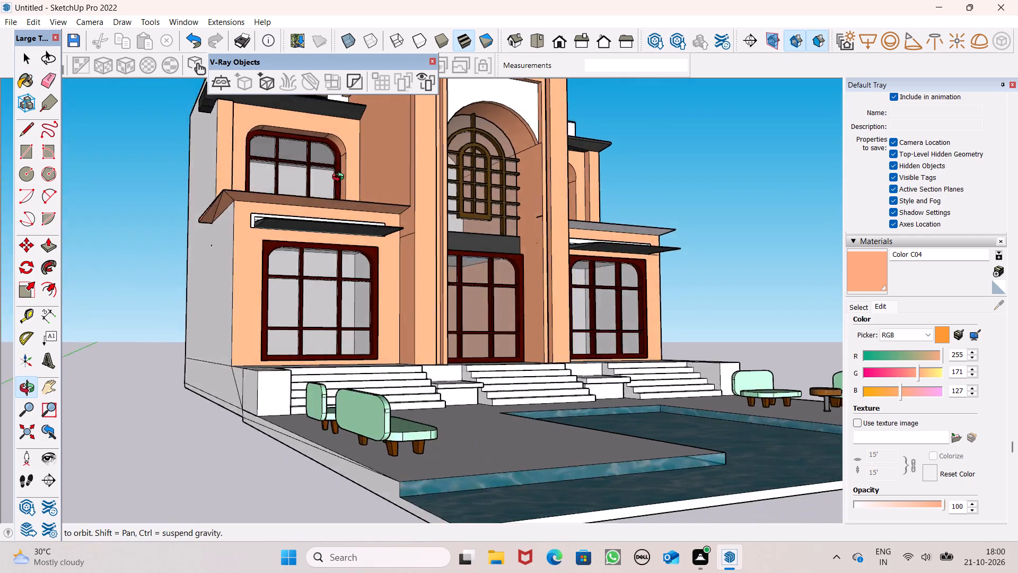
middle_click_drag(340, 178, 167, 169)
scroll(566, 189, "up", 6)
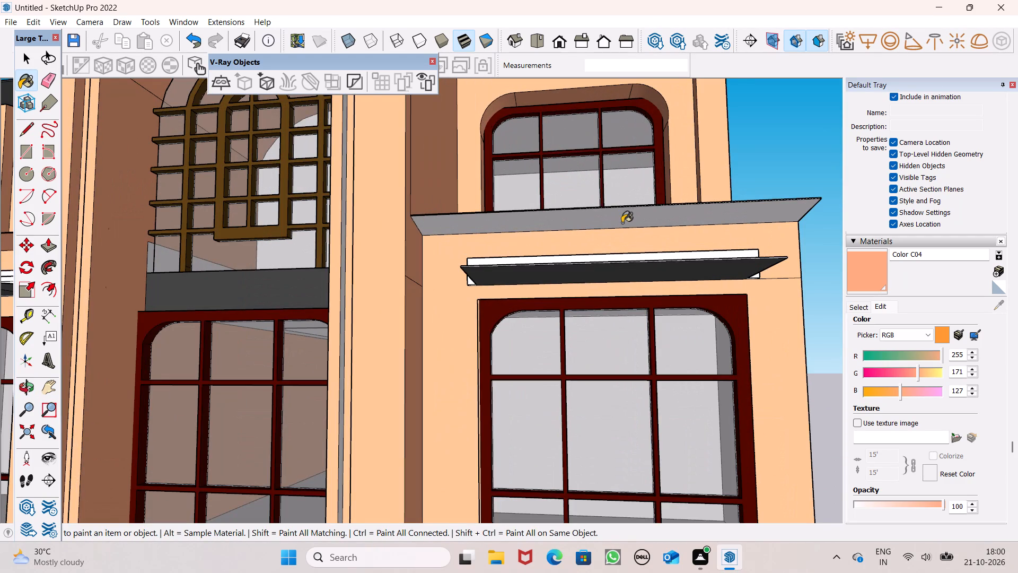
left_click(622, 223)
Paint the outer side wall of the right wing with Color C04.
scroll(684, 172, "down", 4)
middle_click_drag(808, 184, 539, 199)
scroll(630, 190, "up", 4)
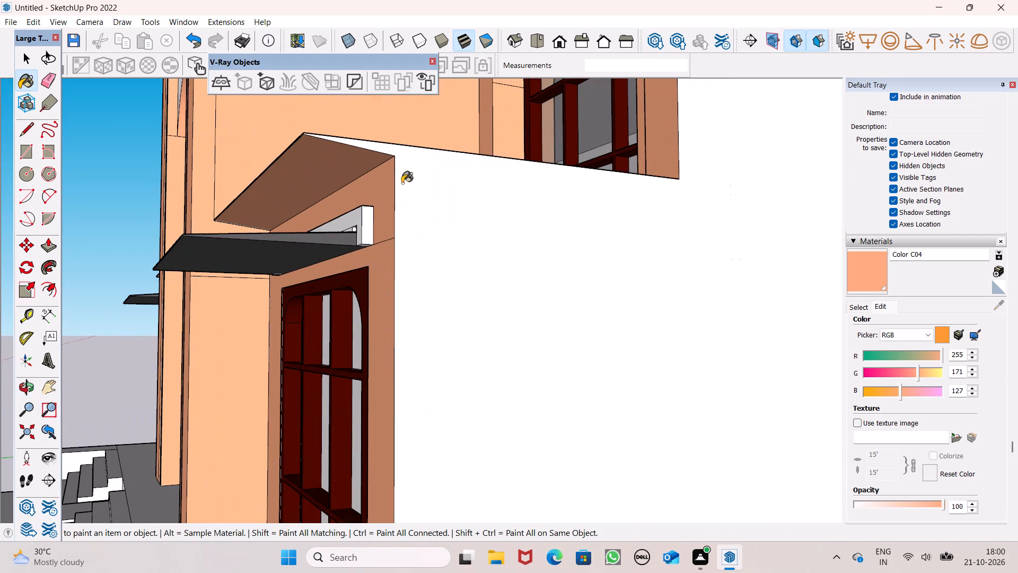
left_click(424, 161)
Paint the outer side wall of the left wing with Color C04.
scroll(455, 167, "down", 19)
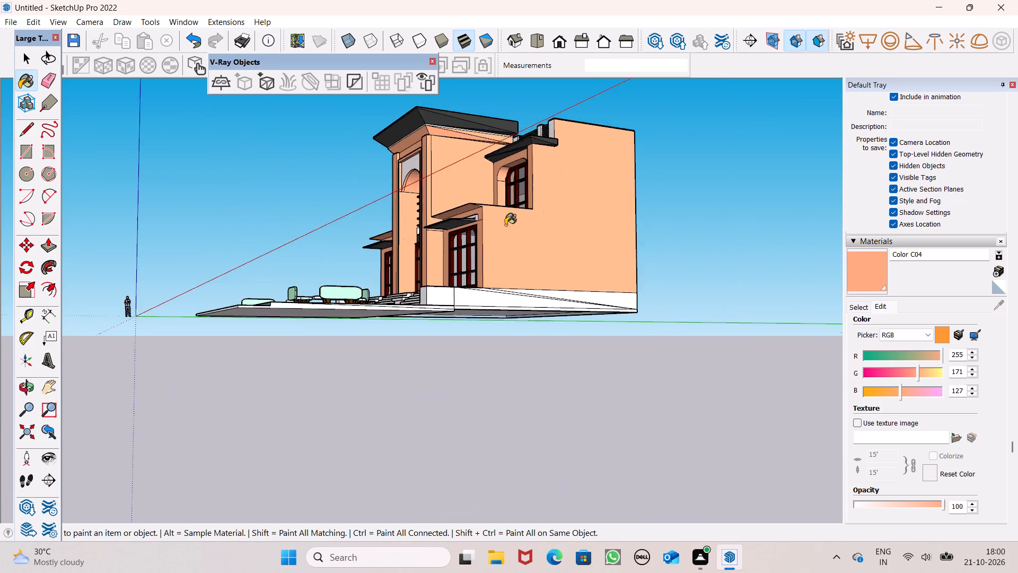
middle_click_drag(515, 249, 603, 305)
scroll(581, 259, "down", 4)
middle_click_drag(568, 284, 777, 293)
middle_click_drag(336, 235, 480, 277)
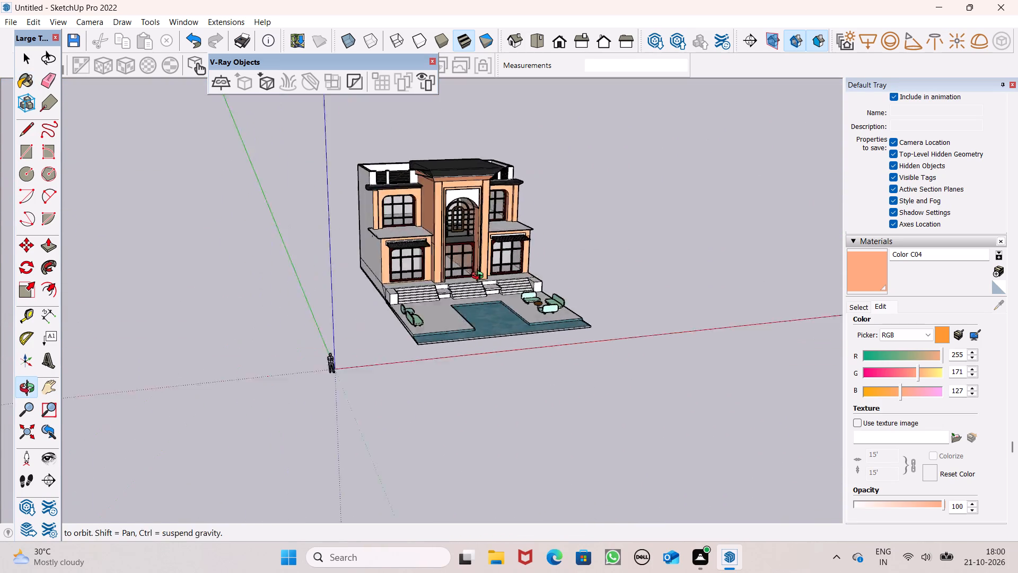
middle_click_drag(480, 277, 583, 271)
scroll(286, 233, "up", 5)
left_click(341, 212)
Paint the front faces of the three roof parapet posts above the left wing with Color C04.
middle_click_drag(349, 201, 679, 335)
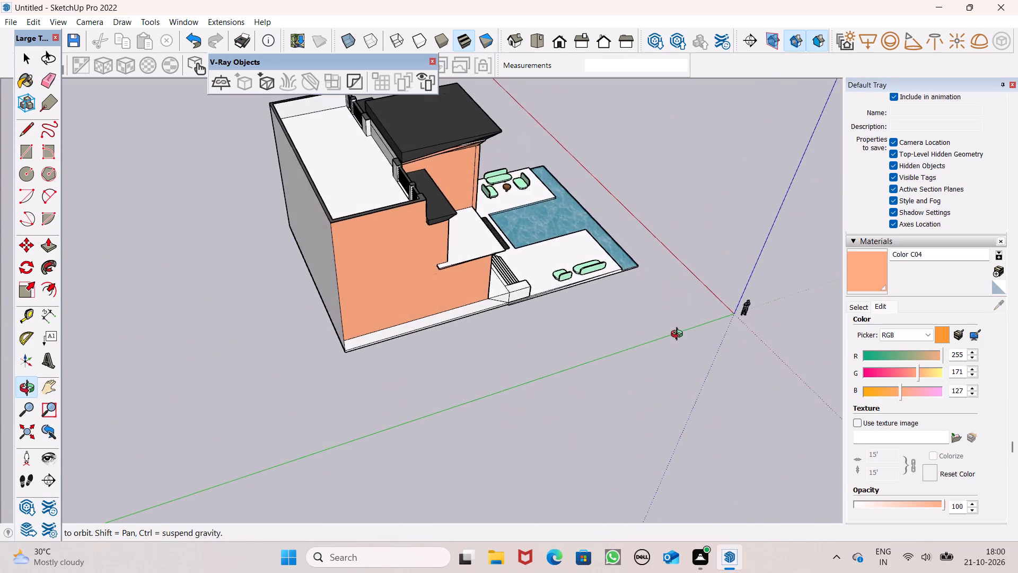
middle_click_drag(679, 335, 274, 279)
scroll(277, 238, "up", 8)
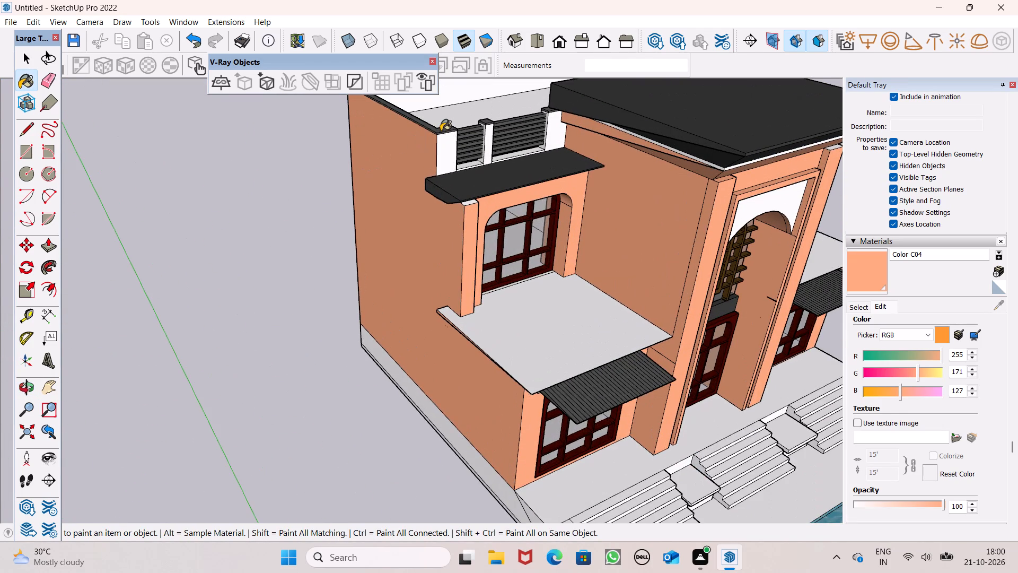
scroll(440, 118, "up", 6)
left_click(465, 184)
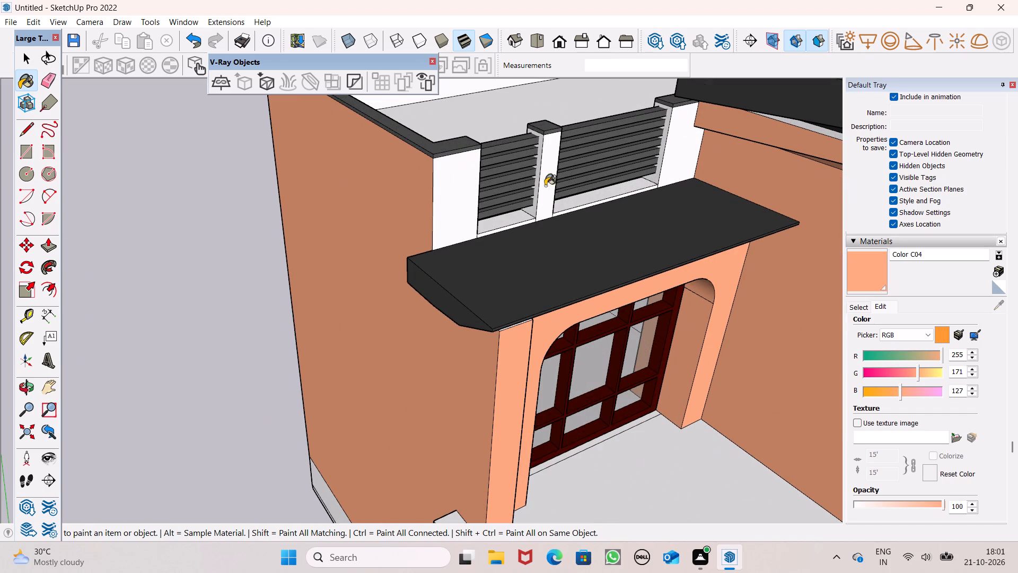
left_click(550, 185)
left_click(686, 168)
Paint the sills between the left wing's parapet posts and the posts' inner side faces with Color C04.
scroll(674, 142, "up", 6)
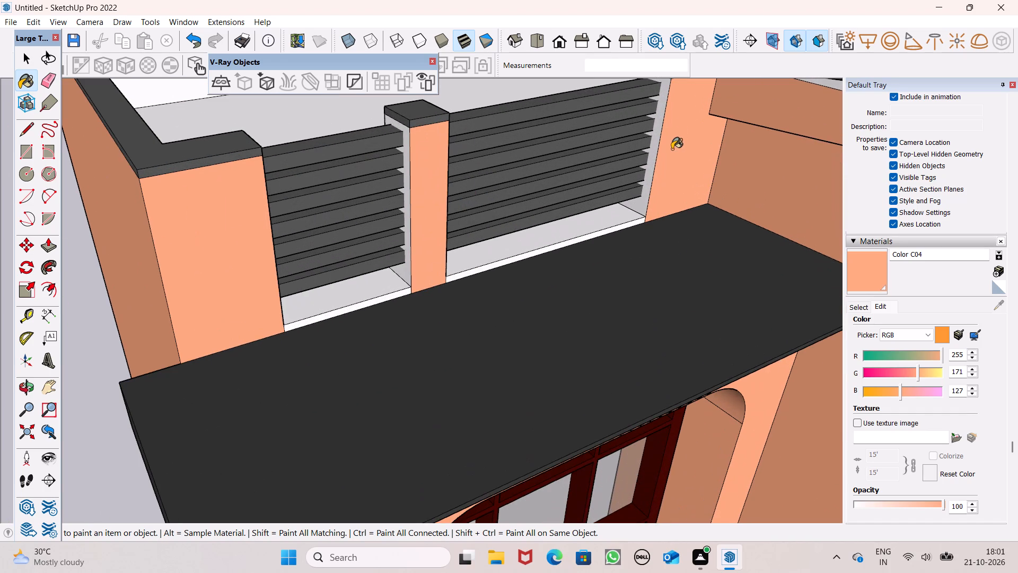
left_click(643, 195)
left_click_drag(618, 207, 616, 213)
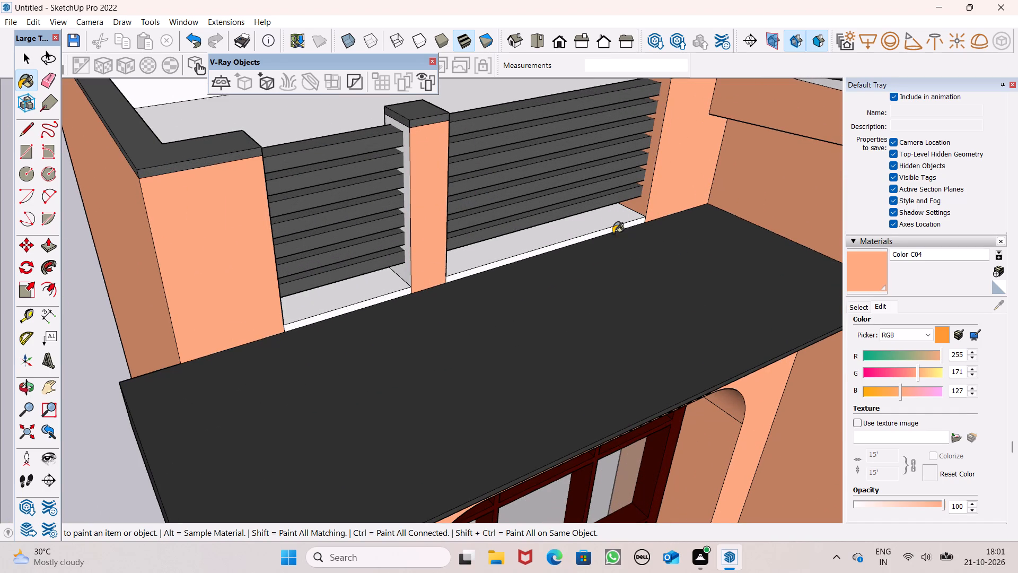
scroll(655, 173, "down", 5)
scroll(477, 255, "up", 7)
left_click(472, 236)
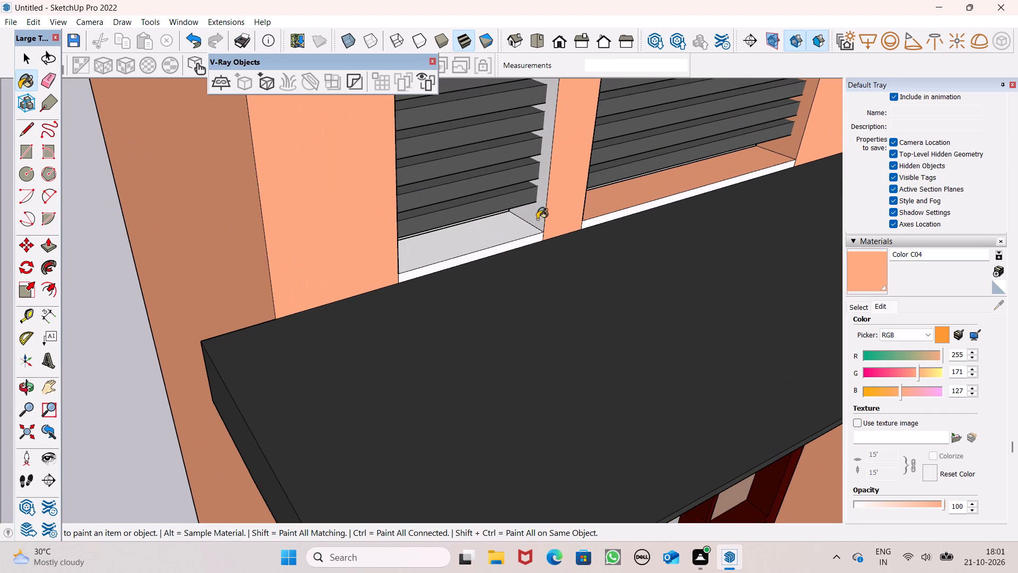
left_click(536, 213)
middle_click_drag(554, 250, 159, 217)
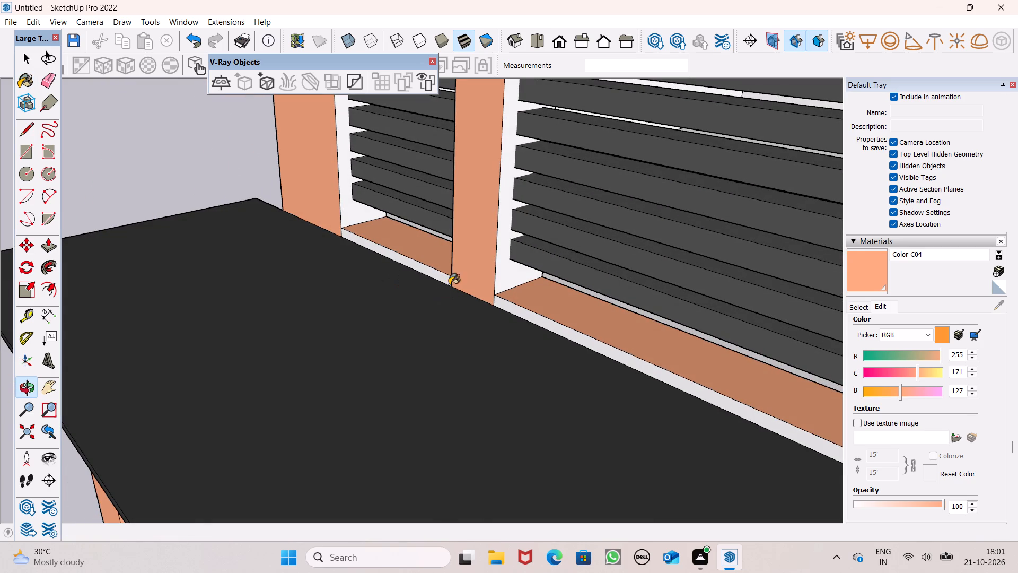
left_click(503, 280)
left_click(347, 212)
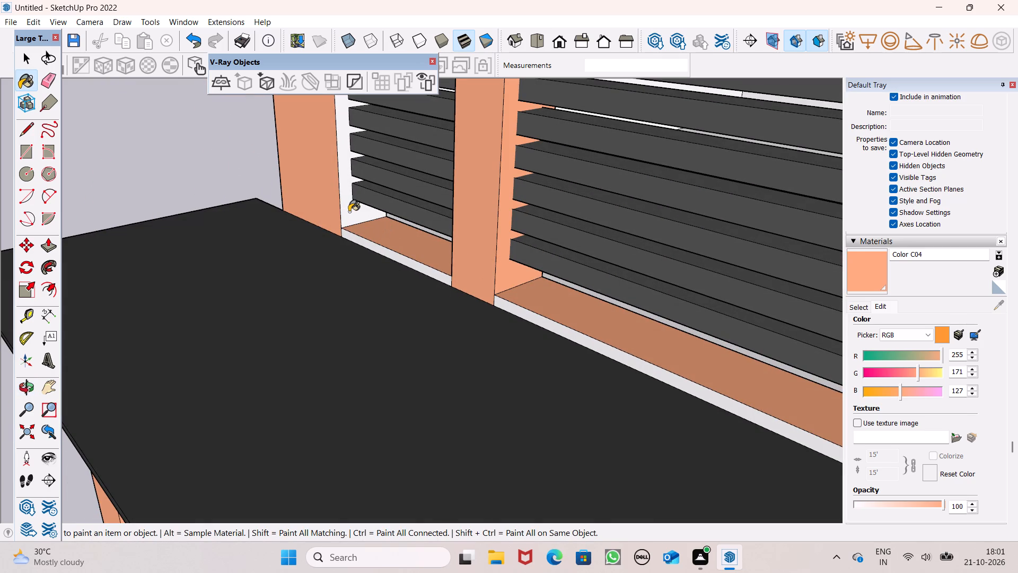
Paint the narrow white trim band beneath the central tower's roof on its left-wing side with Color C04.
scroll(367, 232, "down", 10)
middle_click_drag(422, 226, 854, 206)
scroll(629, 167, "down", 3)
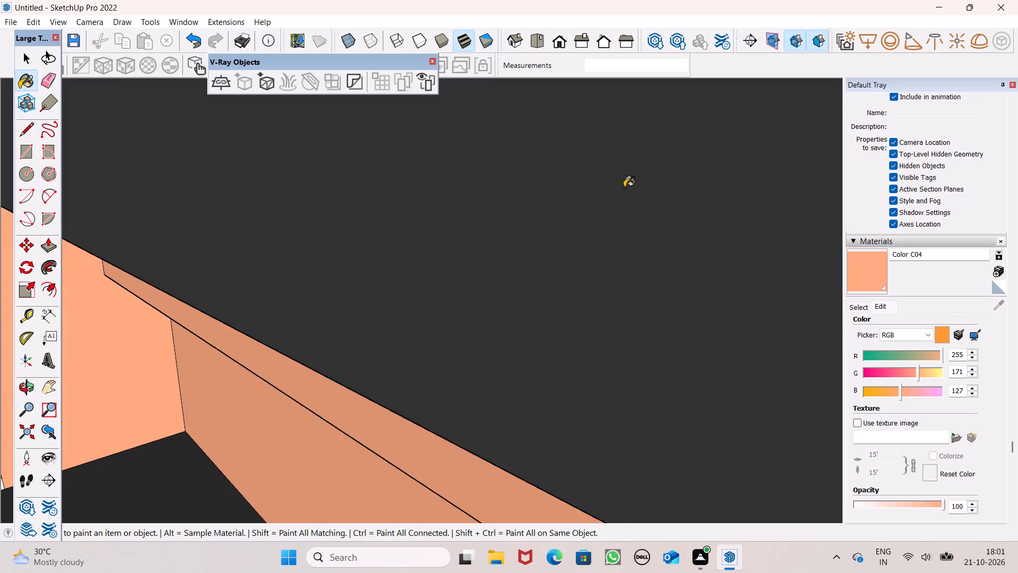
scroll(624, 187, "down", 18)
scroll(618, 214, "down", 14)
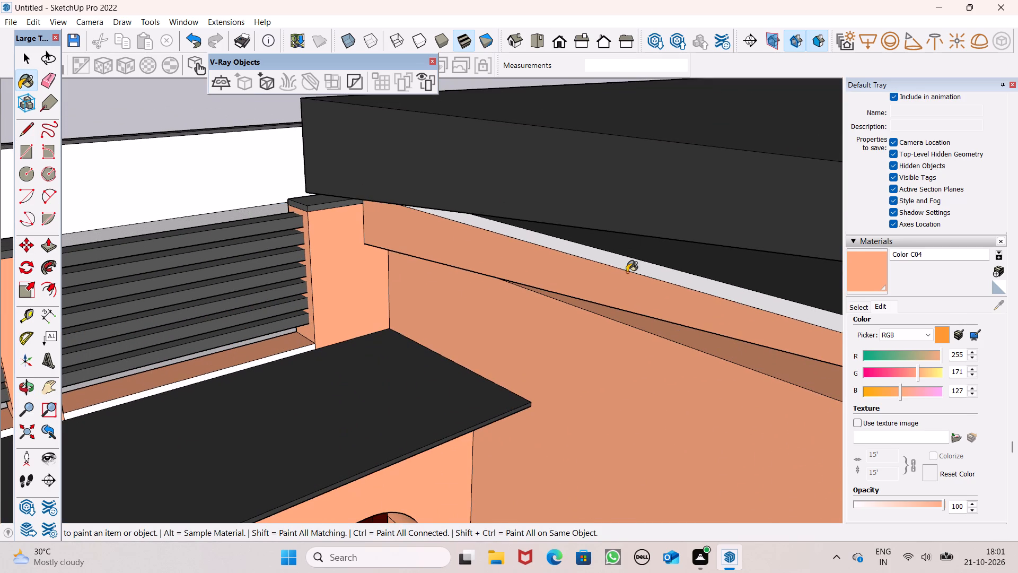
left_click(628, 268)
Paint the building's rear wall with Color C04.
scroll(613, 212, "down", 19)
middle_click_drag(464, 245, 754, 334)
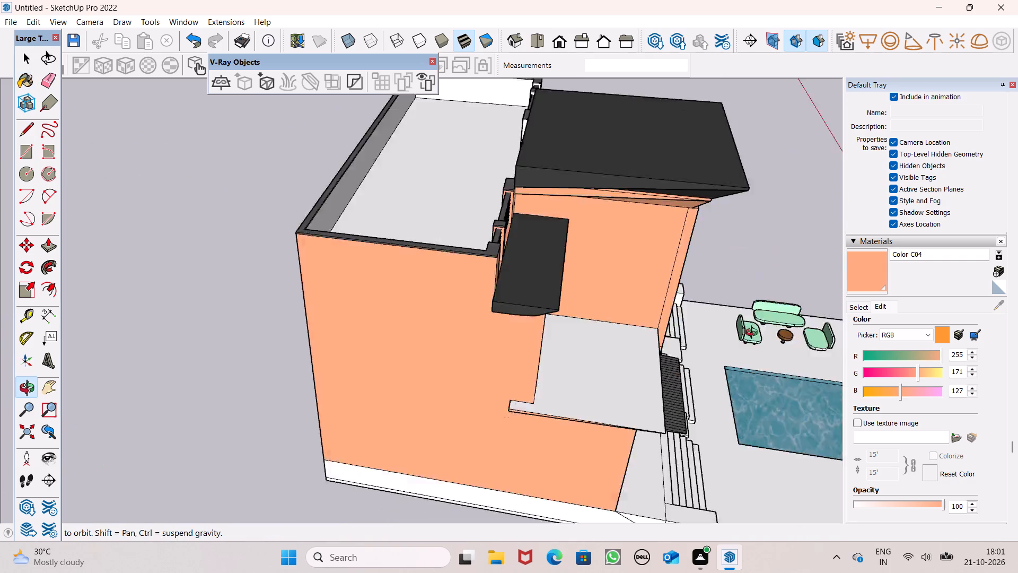
middle_click_drag(754, 334, 831, 308)
scroll(436, 225, "up", 6)
middle_click_drag(387, 211, 785, 101)
left_click(612, 194)
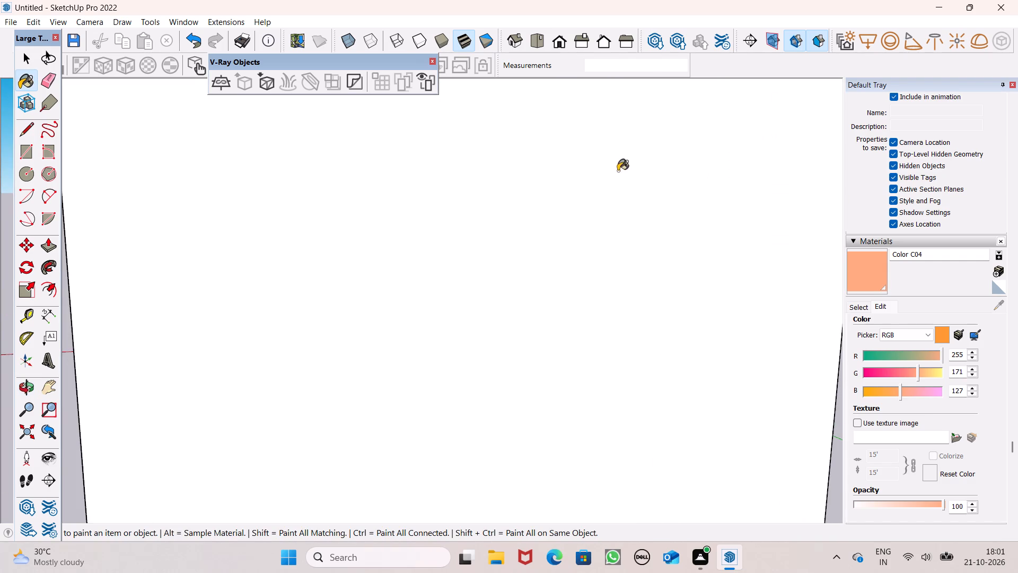
Paint the white plinth strips along the base of the building's right side wall, as seen from the front, with Color C04.
scroll(619, 166, "down", 14)
middle_click_drag(578, 215, 743, 276)
scroll(567, 303, "up", 5)
middle_click_drag(469, 299, 551, 270)
scroll(547, 268, "up", 3)
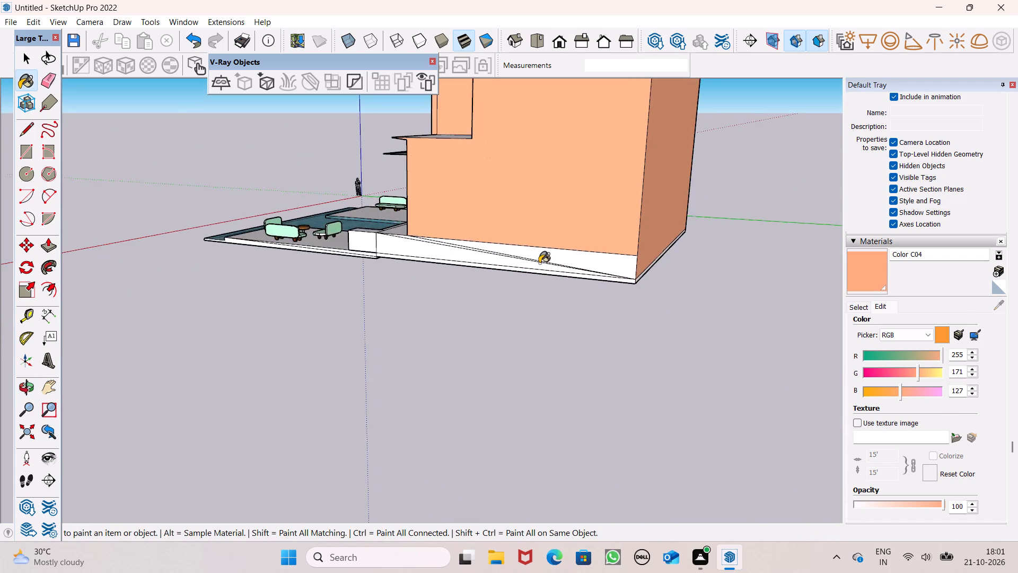
scroll(539, 263, "up", 4)
left_click(541, 255)
scroll(519, 258, "up", 5)
middle_click_drag(530, 265, 630, 267)
scroll(552, 249, "up", 1)
left_click(523, 241)
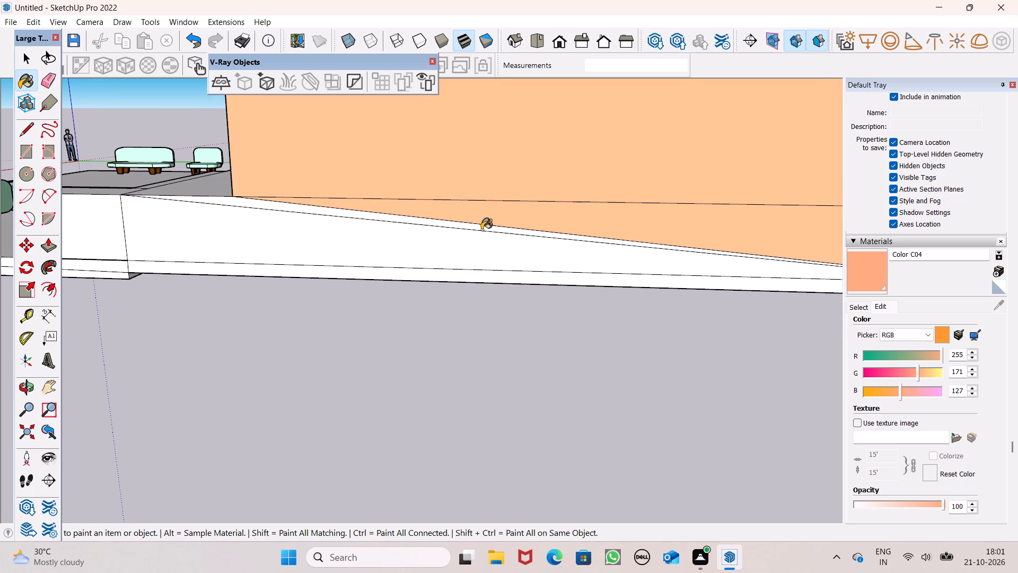
scroll(480, 228, "up", 5)
left_click(478, 227)
Push/Pull the recessed underside face beneath the building until it is flush with the underside of the front terrace.
scroll(474, 193, "down", 9)
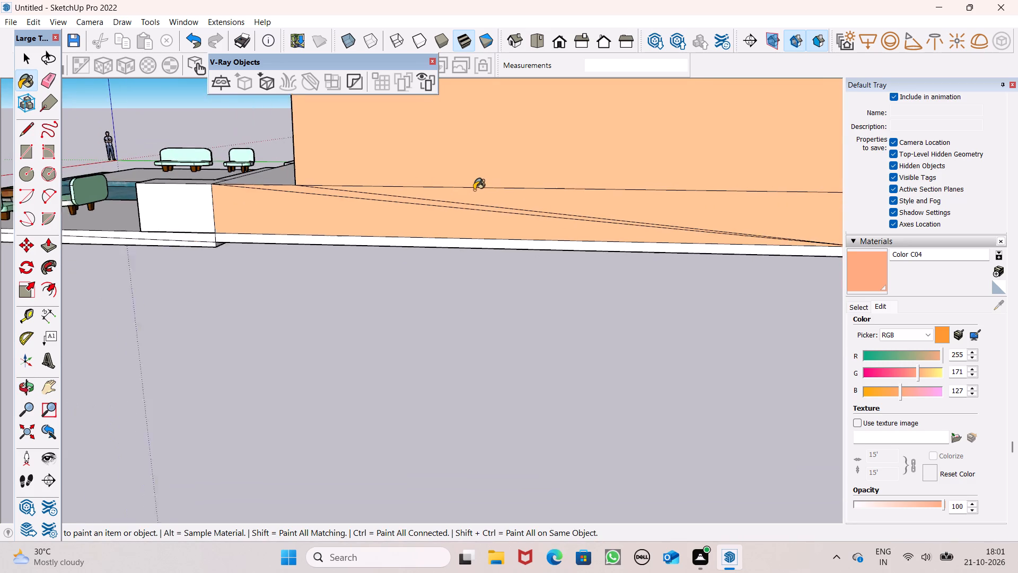
scroll(474, 190, "down", 2)
middle_click_drag(493, 143, 774, 207)
scroll(547, 311, "up", 4)
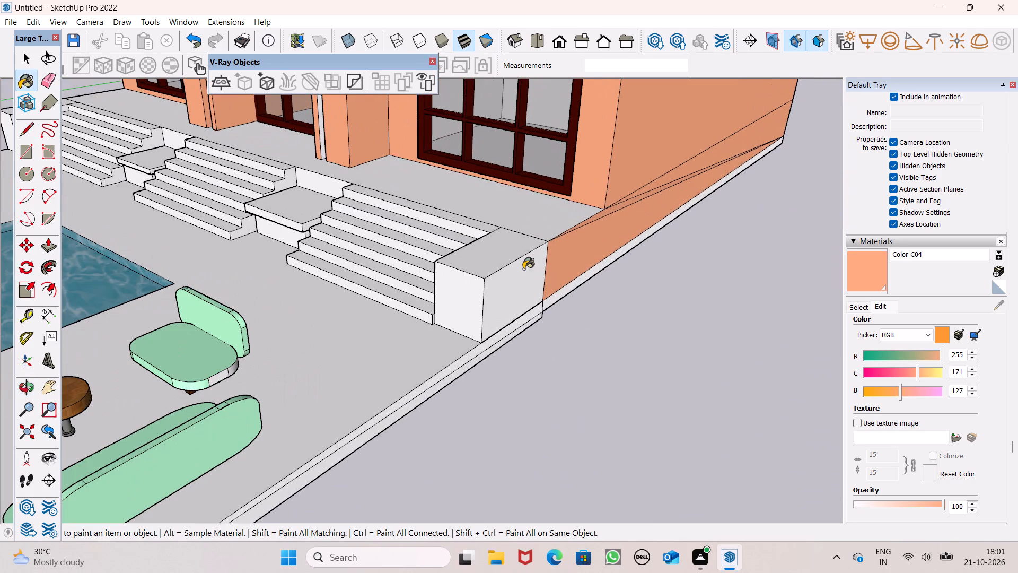
scroll(561, 237, "down", 2)
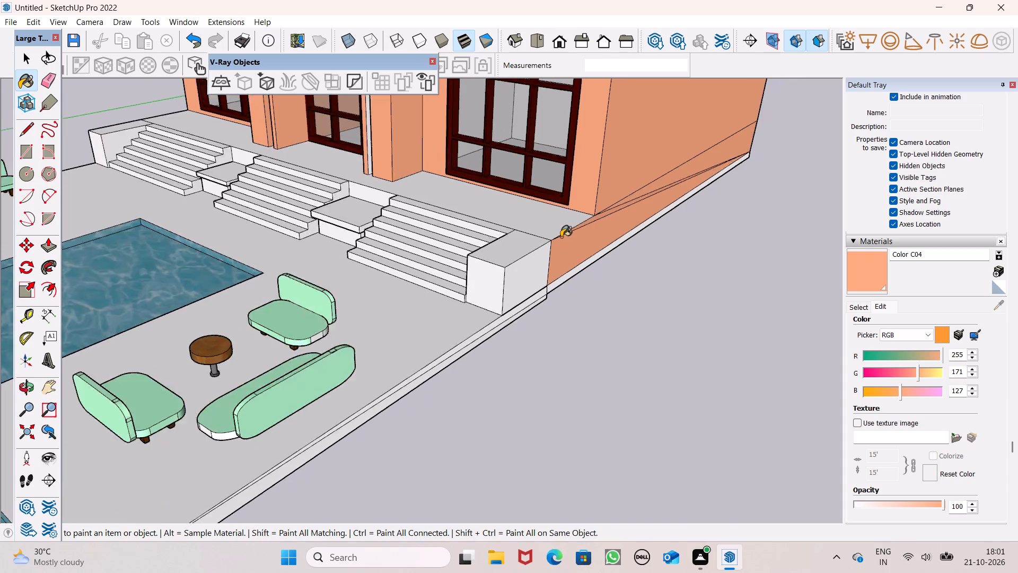
scroll(561, 237, "down", 2)
scroll(601, 236, "up", 1)
middle_click_drag(602, 236, 312, 84)
scroll(320, 105, "down", 4)
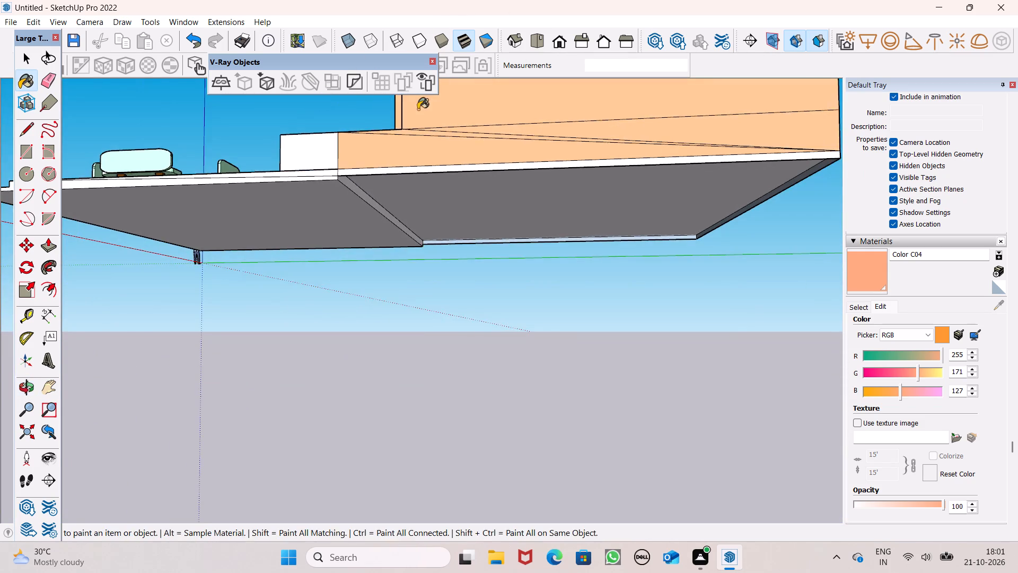
middle_click_drag(418, 109, 272, 29)
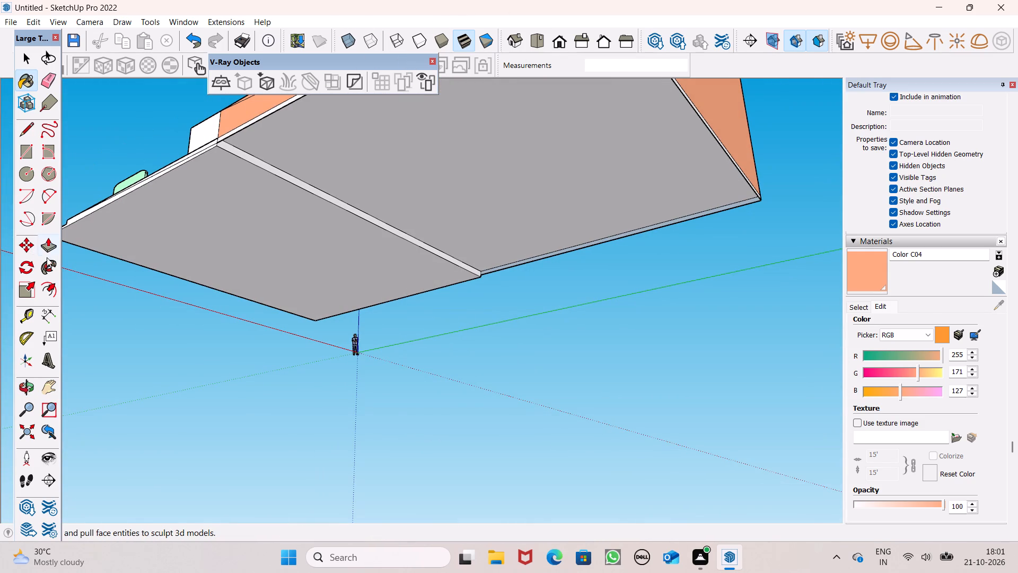
left_click(47, 253)
left_click_drag(299, 153, 286, 179, "ctrl")
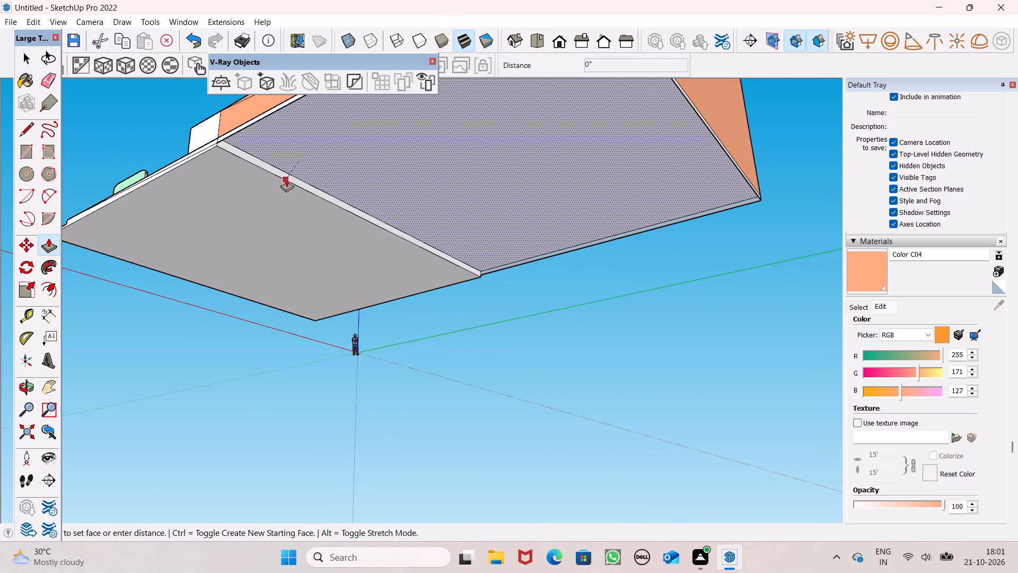
left_click_drag(286, 179, 279, 185, "ctrl")
left_click_drag(285, 154, 280, 176)
scroll(292, 144, "down", 3)
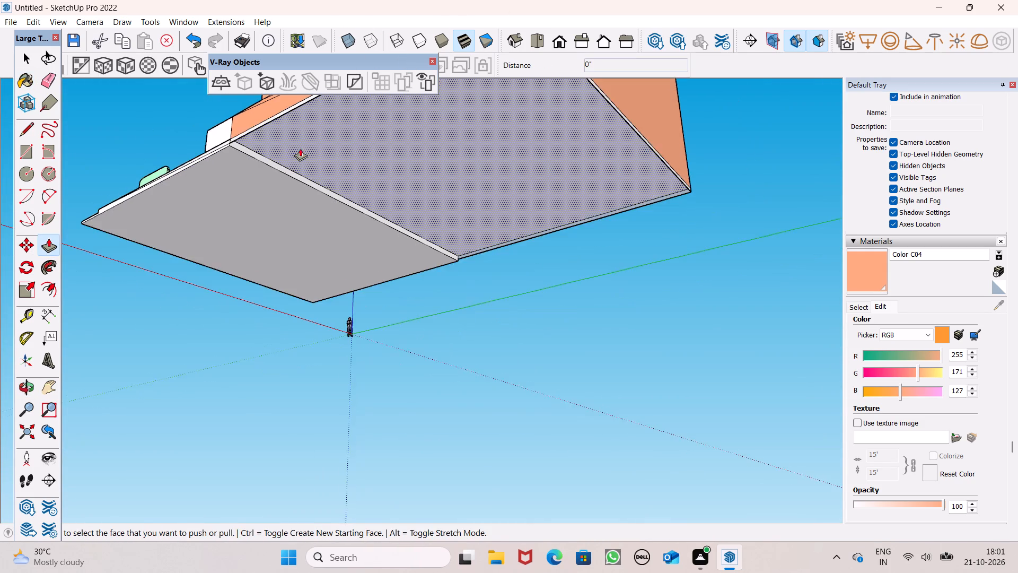
middle_click_drag(301, 149, 533, 144)
middle_click_drag(493, 150, 447, 161)
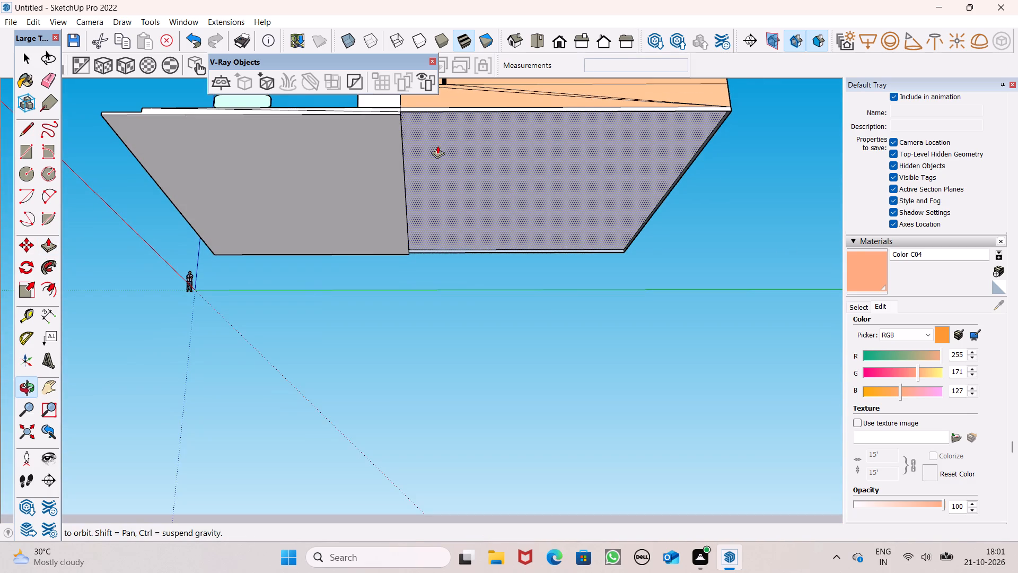
left_click_drag(437, 144, 420, 163)
scroll(407, 131, "up", 4)
left_click_drag(419, 138, 419, 157)
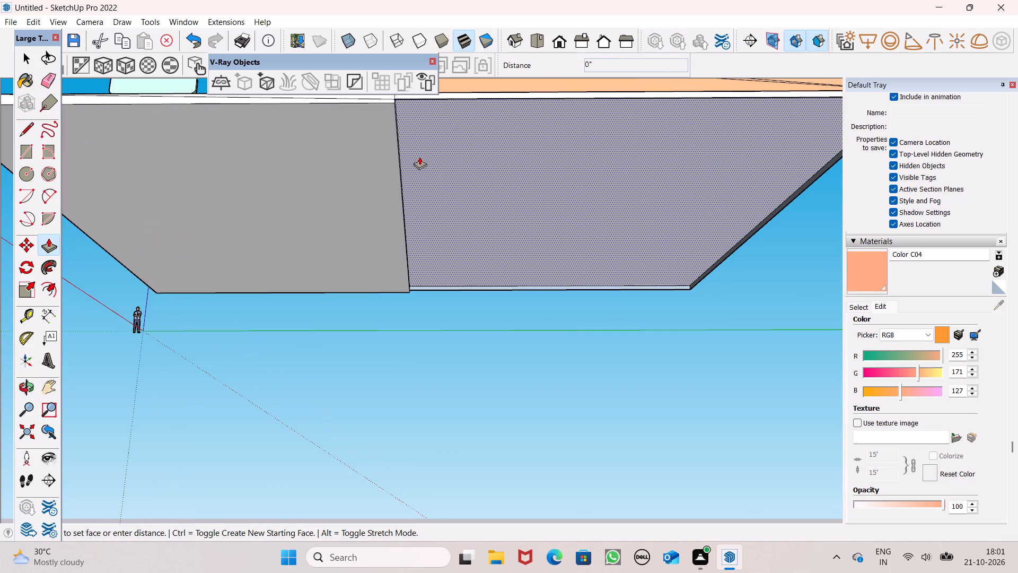
left_click_drag(419, 157, 383, 137)
scroll(429, 160, "down", 7)
middle_click_drag(440, 170, 450, 252)
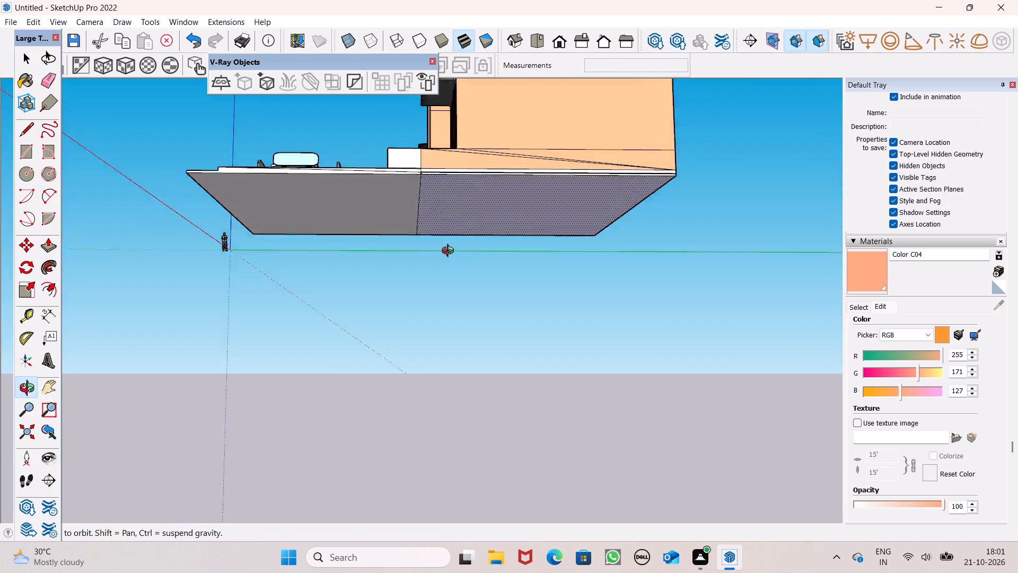
middle_click_drag(450, 252, 457, 276)
key("space")
Paint the plinth strip under the building's left side wall and the adjoining face beside the stair block with Color C04.
scroll(473, 228, "down", 6)
middle_click_drag(476, 239, 196, 299)
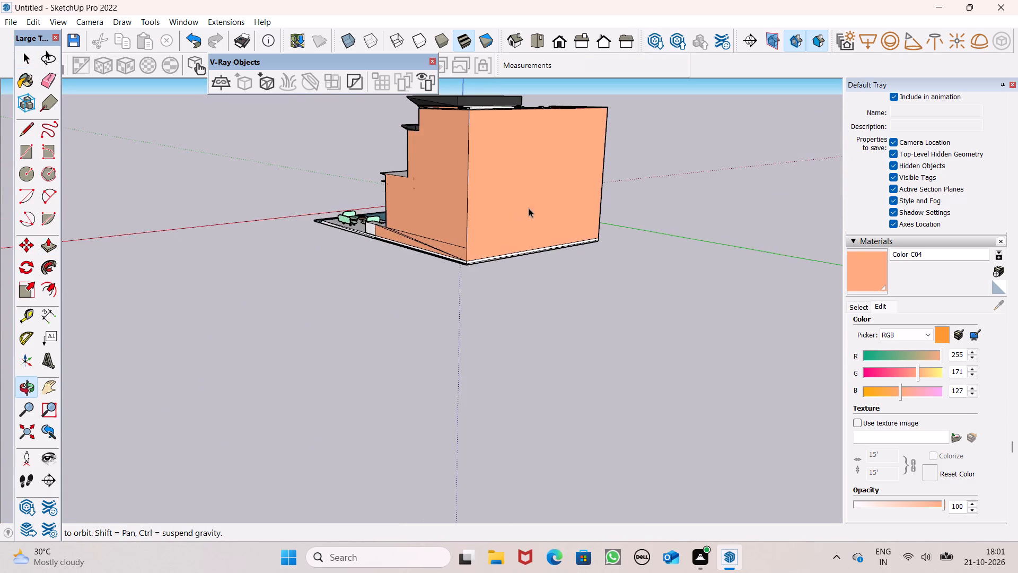
middle_click_drag(528, 216, 151, 255)
scroll(431, 187, "up", 1)
middle_click_drag(429, 190, 239, 199)
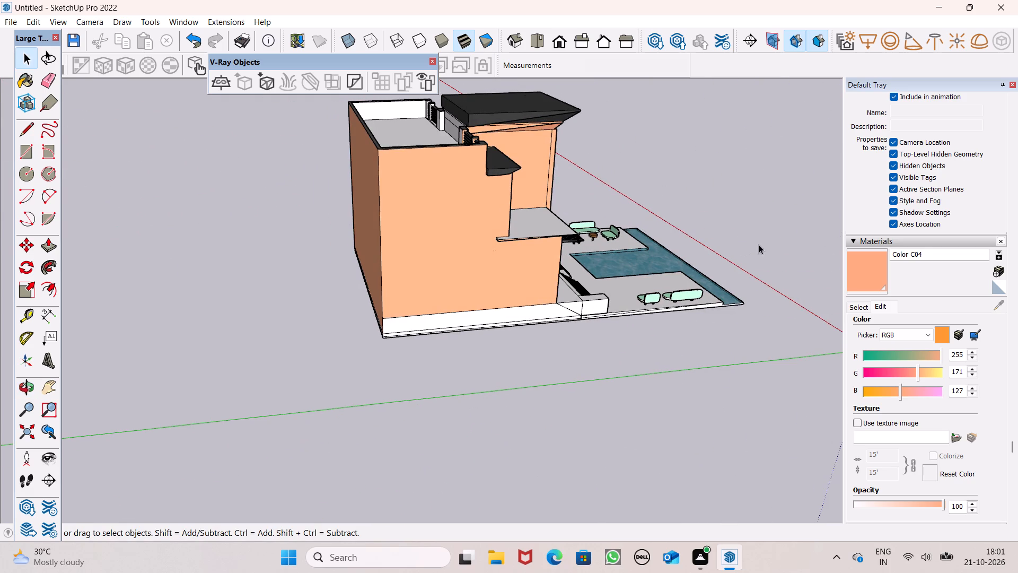
left_click(870, 276)
scroll(668, 324, "up", 6)
left_click(495, 307)
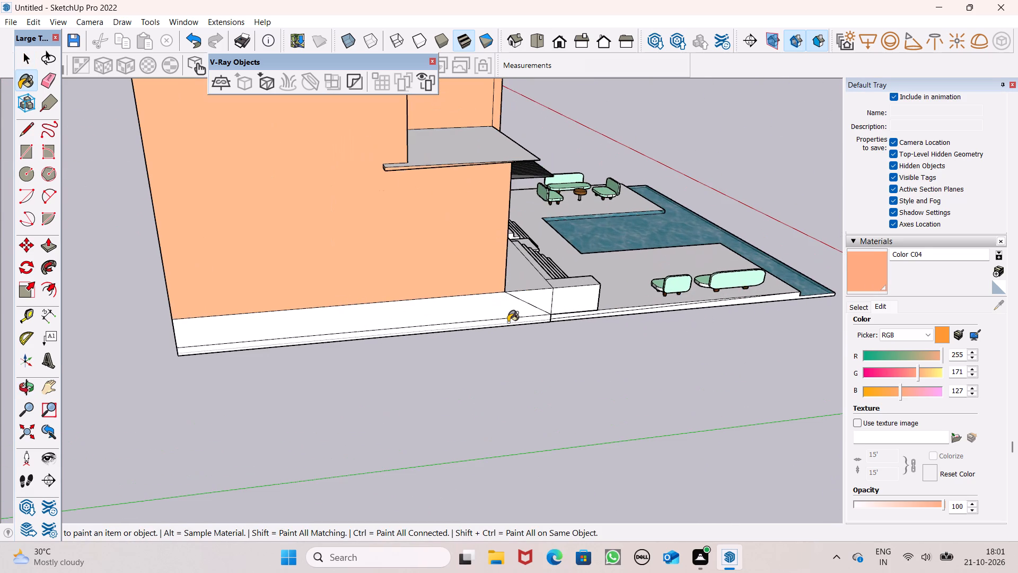
scroll(508, 322, "up", 5)
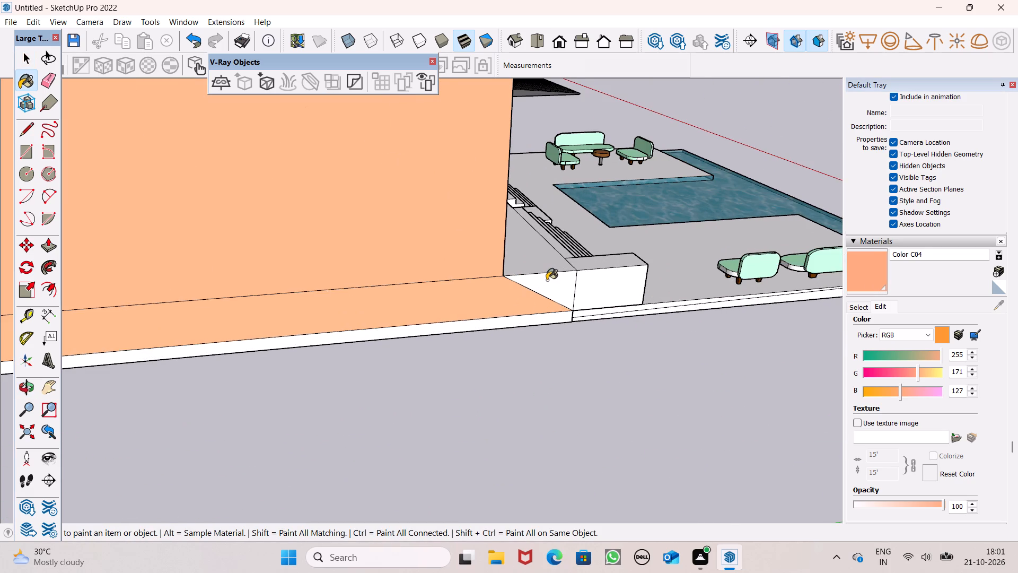
left_click(547, 278)
Paint the roof-side faces of the right wing's parapet posts and the inner face of its side parapet with Color C04.
scroll(565, 235, "down", 6)
middle_click_drag(599, 242, 20, 271)
scroll(21, 272, "up", 1)
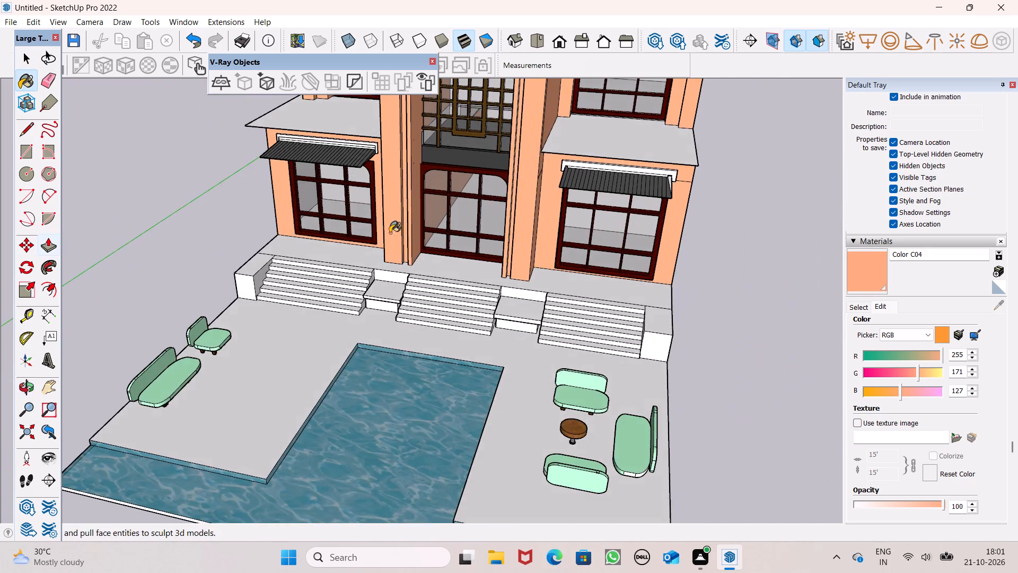
middle_click_drag(596, 227, 763, 213)
scroll(678, 225, "down", 8)
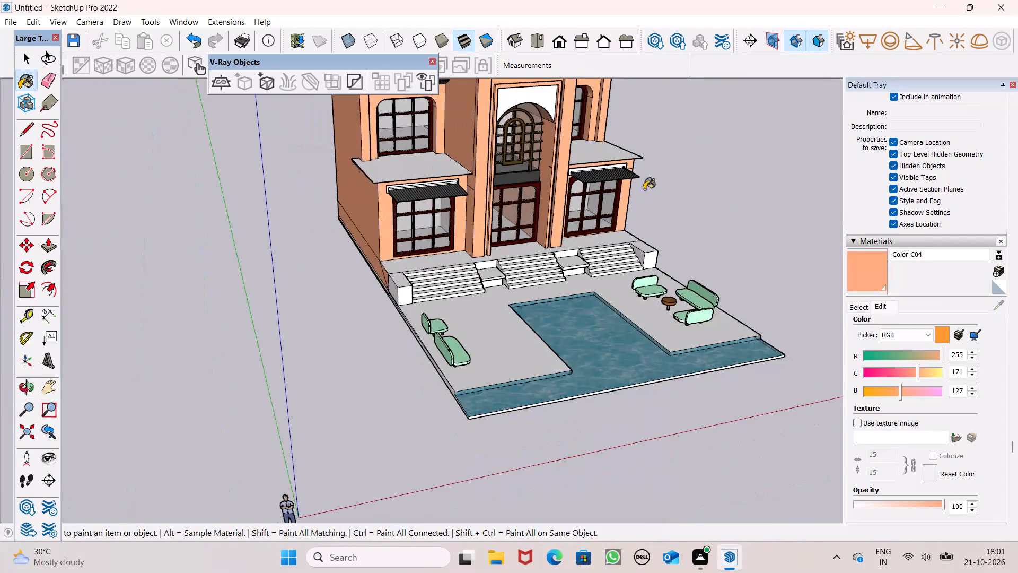
scroll(644, 189, "down", 4)
scroll(566, 219, "down", 5)
middle_click_drag(569, 225, 40, 290)
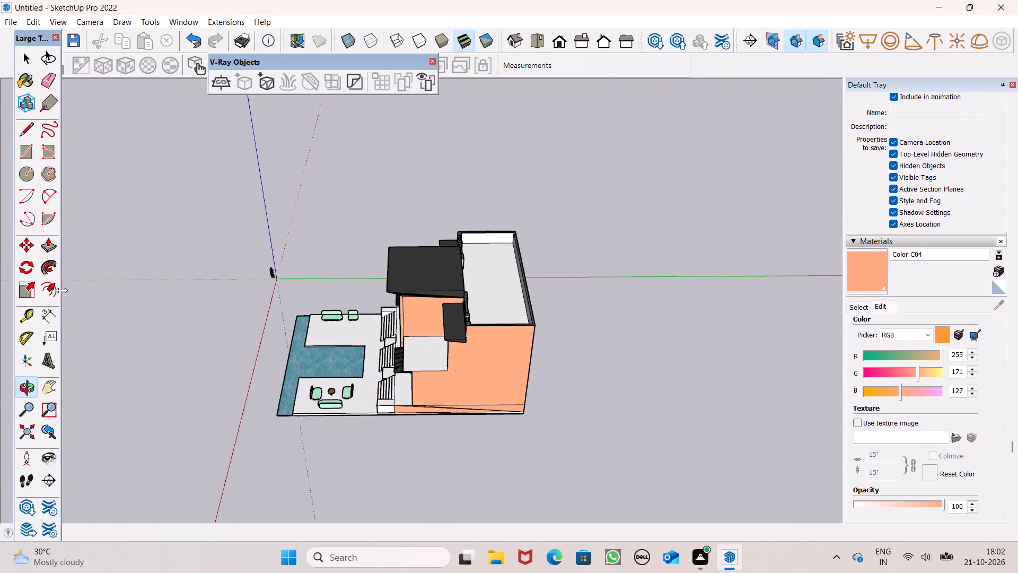
scroll(213, 294, "up", 7)
scroll(223, 292, "down", 5)
middle_click_drag(466, 300, 160, 242)
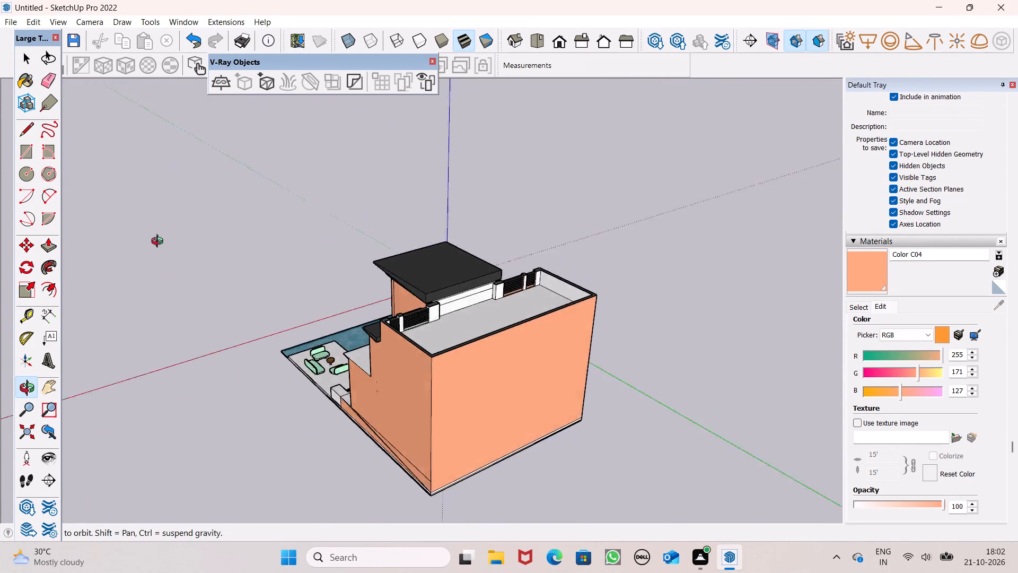
middle_click_drag(160, 242, 126, 239)
scroll(277, 316, "up", 6)
scroll(443, 293, "up", 6)
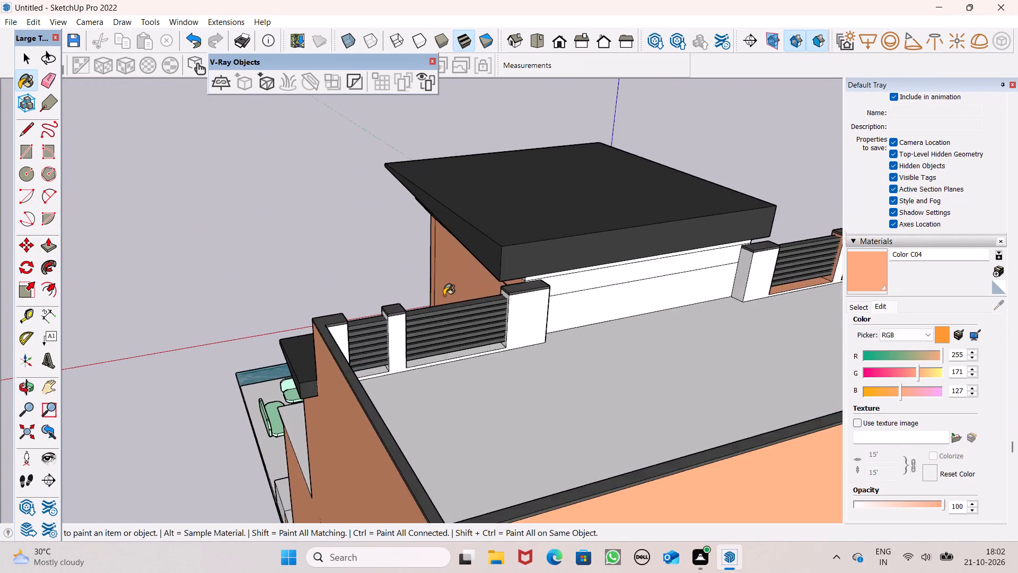
middle_click_drag(448, 344, 375, 344)
scroll(510, 268, "down", 12)
middle_click_drag(484, 308, 323, 319)
scroll(323, 311, "up", 8)
scroll(439, 268, "up", 7)
scroll(399, 291, "up", 6)
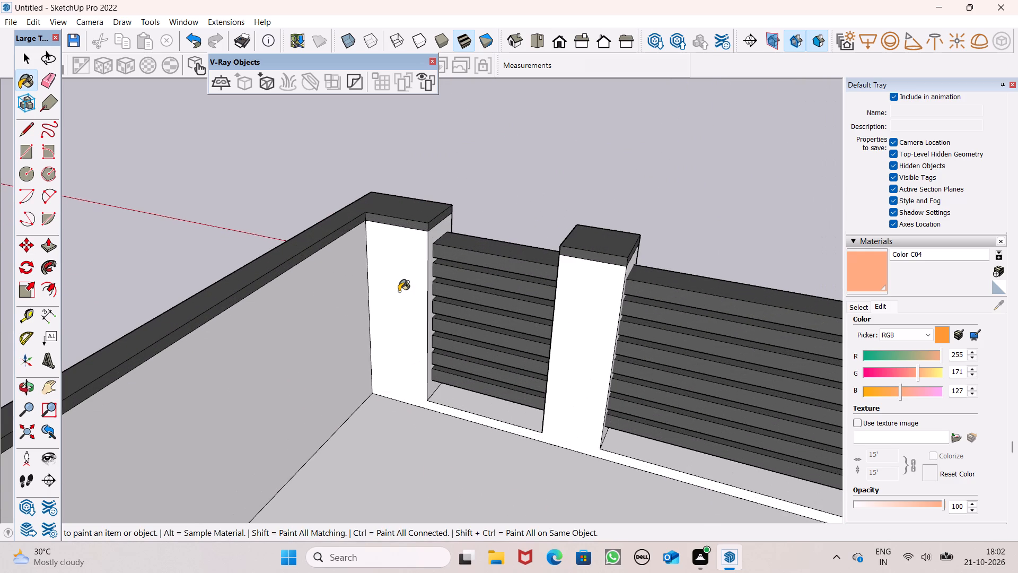
left_click(399, 291)
left_click(345, 300)
Paint the sill and post side faces of the right wing's narrow louvred parapet opening with Color C04.
scroll(434, 265, "up", 3)
left_click(429, 236)
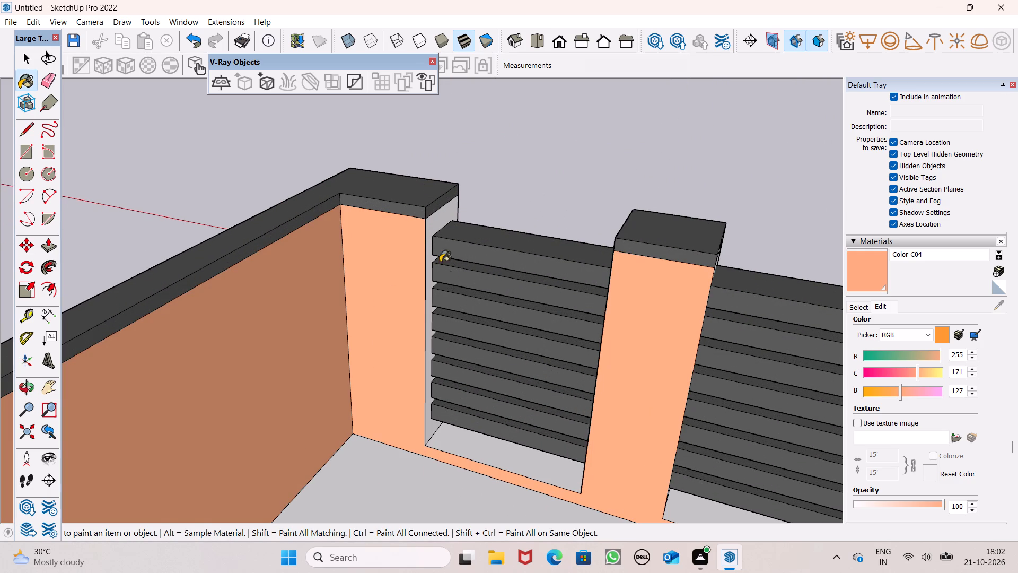
middle_click_drag(440, 371, 673, 389)
scroll(670, 393, "up", 1)
scroll(596, 389, "up", 5)
left_click(602, 375)
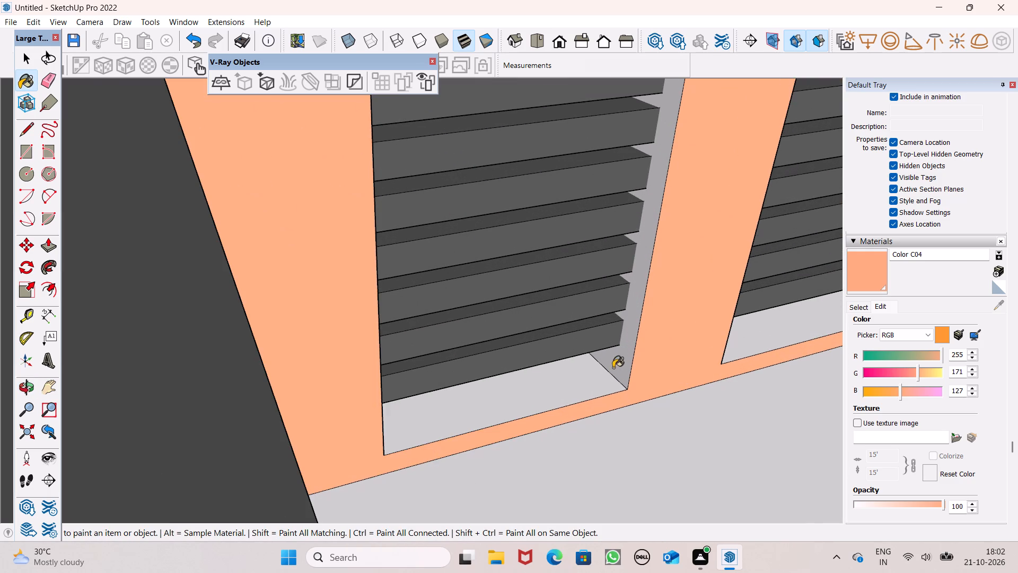
left_click(614, 367)
Paint the sill and post side faces of the right wing's wide louvred parapet opening with Color C04.
scroll(536, 389, "down", 8)
left_click(699, 348)
scroll(508, 337, "down", 5)
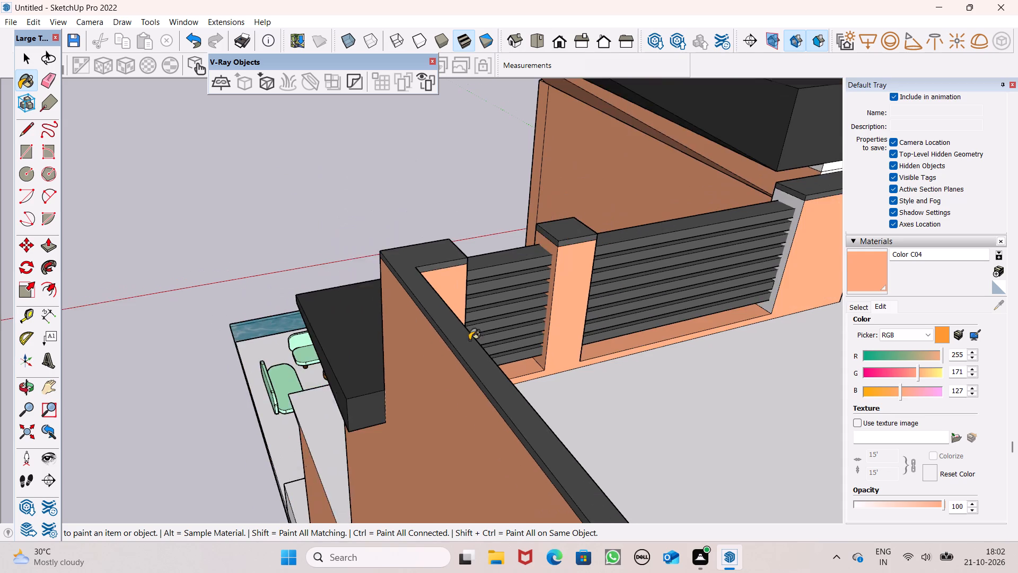
scroll(469, 340, "down", 1)
scroll(367, 320, "down", 5)
scroll(621, 291, "up", 7)
scroll(664, 246, "up", 6)
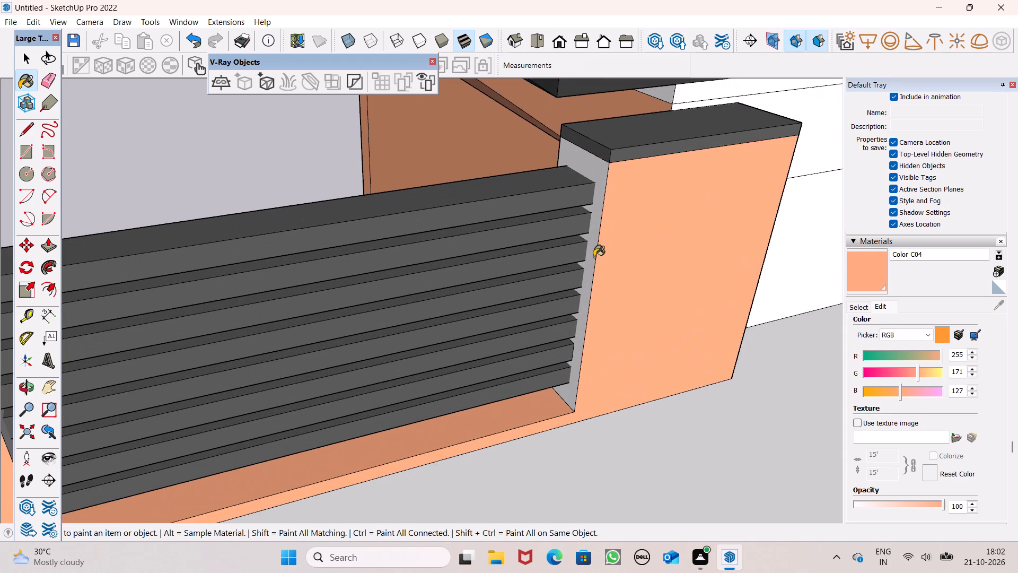
left_click(590, 256)
scroll(605, 241, "down", 6)
middle_click_drag(606, 261, 286, 227)
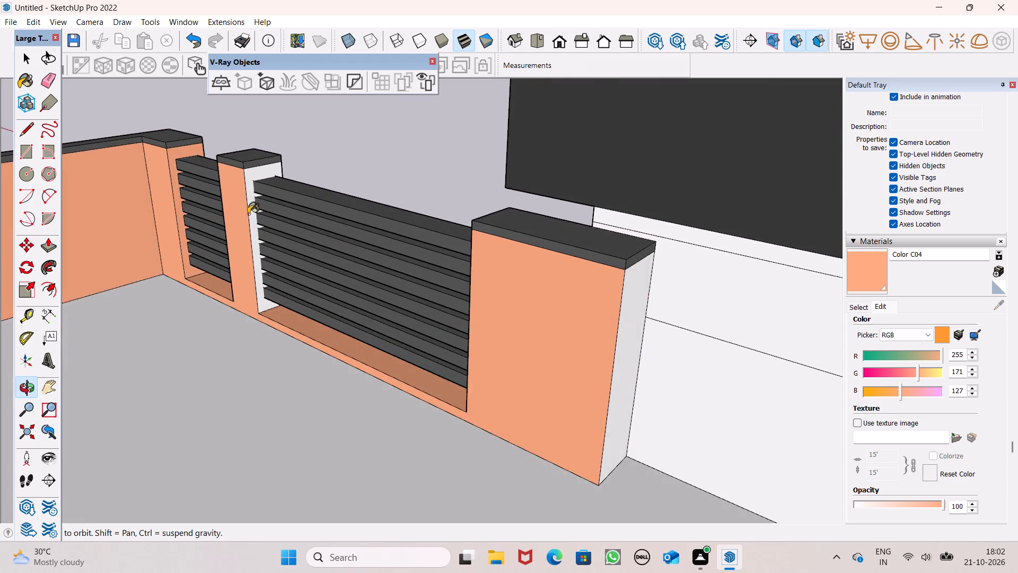
scroll(248, 213, "up", 3)
left_click(253, 181)
Paint the tower-side face of the right wing's wide parapet post and the two large bands of the tower's rear wall with Color C04.
scroll(254, 161, "down", 10)
scroll(453, 250, "up", 2)
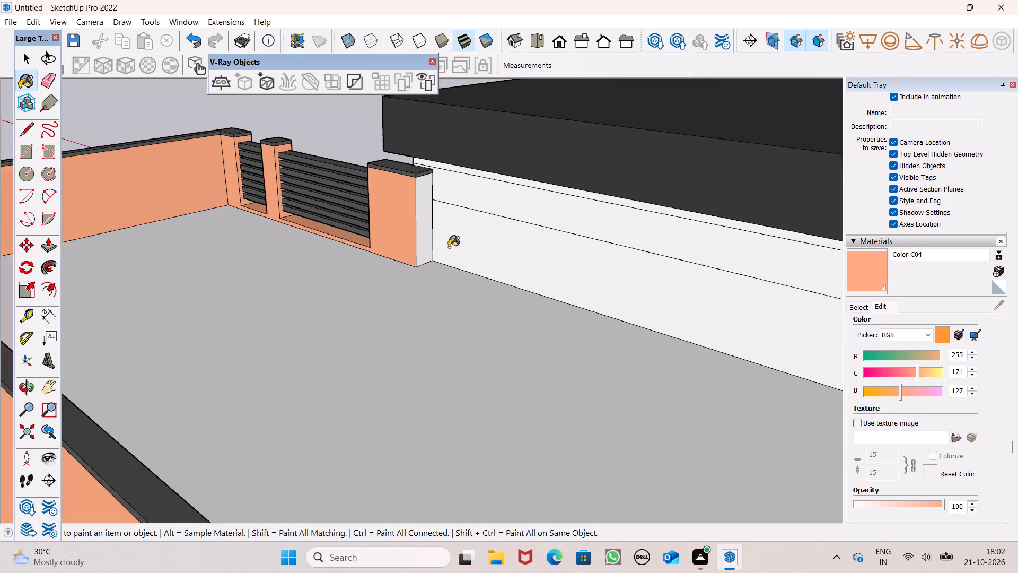
scroll(449, 247, "up", 3)
left_click(416, 209)
scroll(397, 197, "down", 5)
left_click(495, 179)
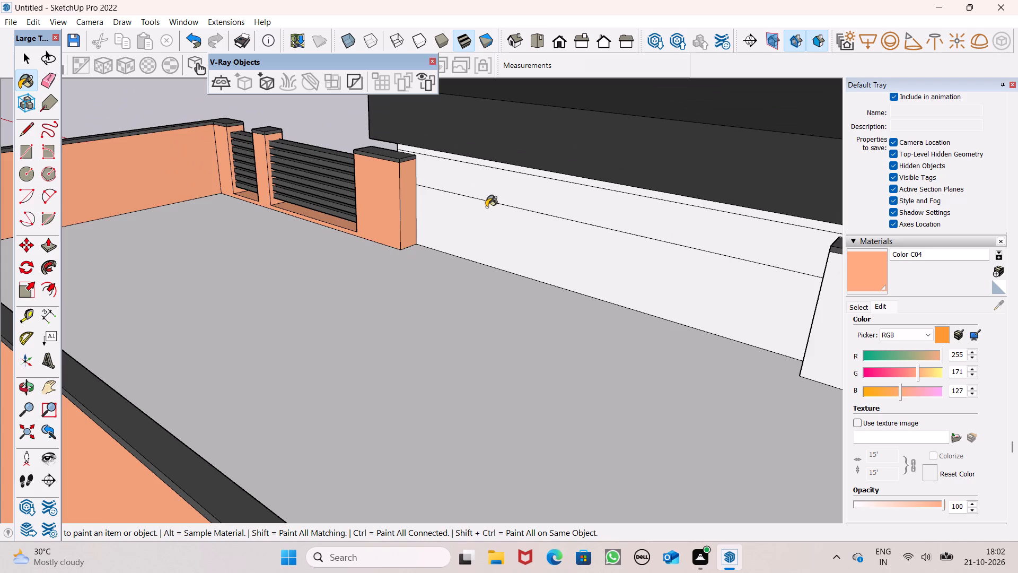
left_click(486, 207)
Paint the roof-side face of the left wing's parapet posts and the narrow trim beneath the tower roof's rear edge with Color C04.
scroll(514, 214, "up", 1)
middle_click_drag(514, 214, 575, 151)
scroll(570, 183, "down", 2)
middle_click_drag(567, 186, 577, 312)
scroll(576, 245, "down", 3)
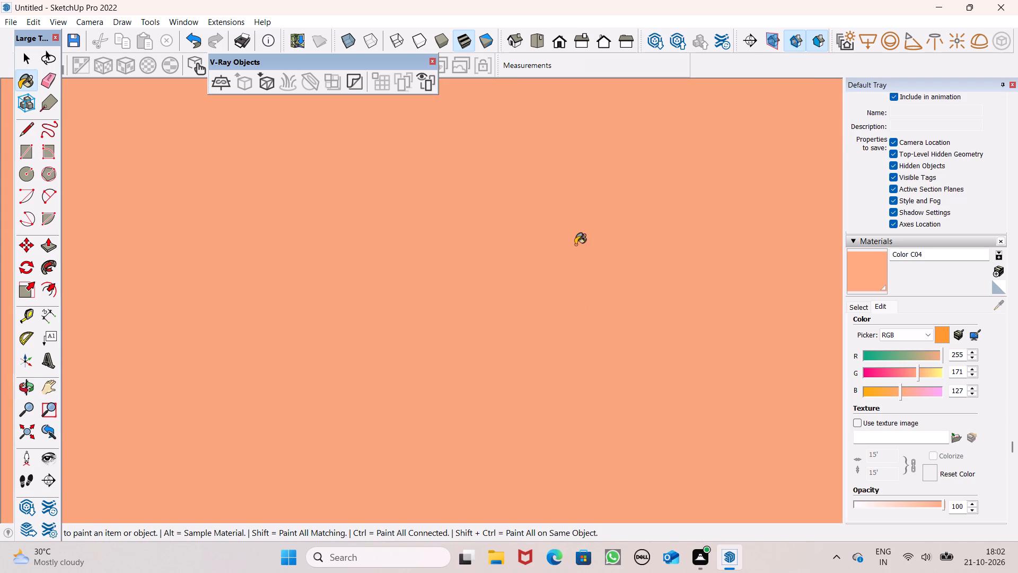
scroll(575, 245, "down", 17)
scroll(591, 205, "up", 8)
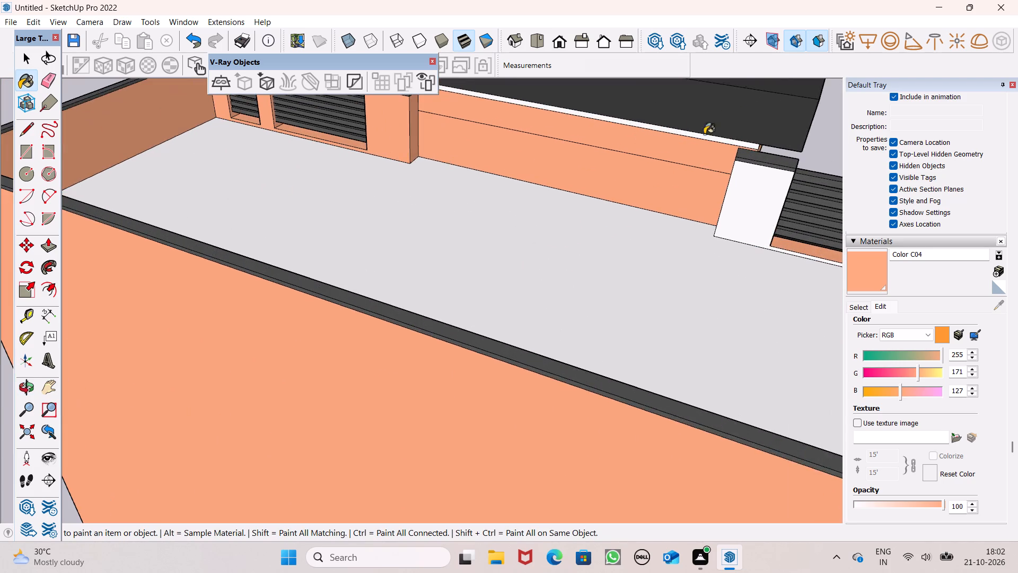
middle_click_drag(712, 141, 701, 105)
scroll(704, 106, "up", 7)
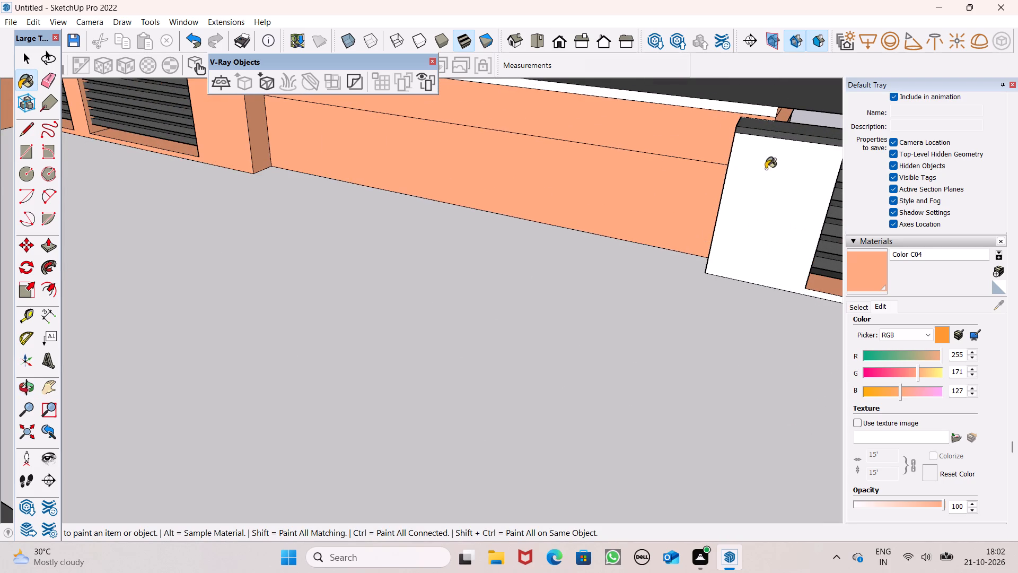
left_click(766, 169)
left_click(718, 104)
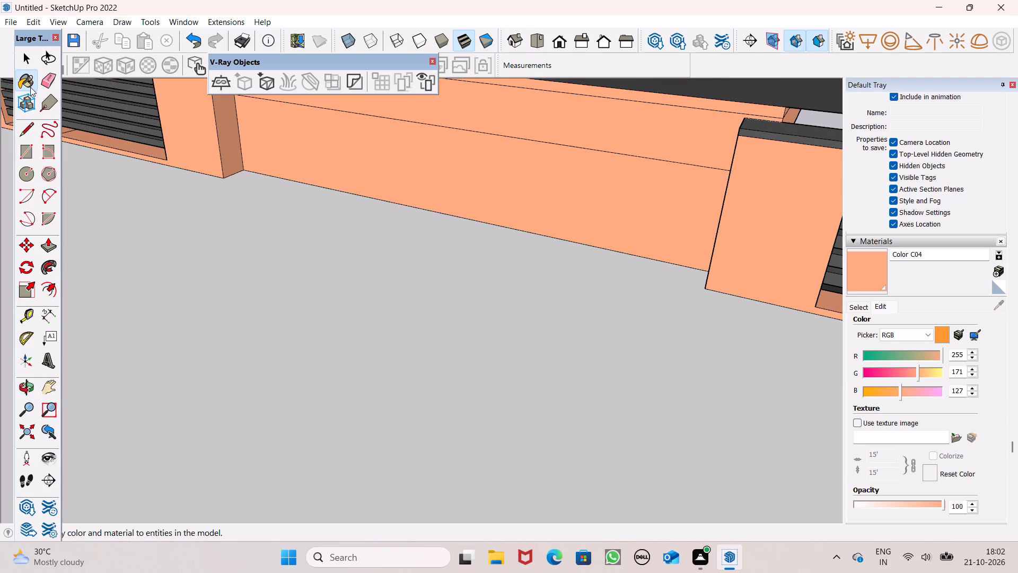
Erase the horizontal edge dividing the central tower's rear wall above the roof.
left_click(55, 77)
left_click_drag(440, 118, 441, 136)
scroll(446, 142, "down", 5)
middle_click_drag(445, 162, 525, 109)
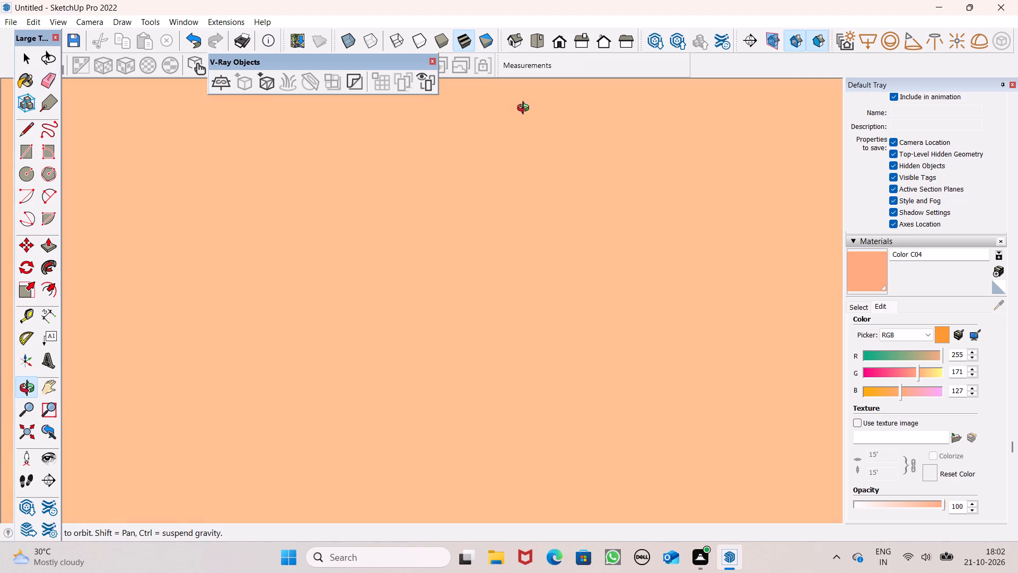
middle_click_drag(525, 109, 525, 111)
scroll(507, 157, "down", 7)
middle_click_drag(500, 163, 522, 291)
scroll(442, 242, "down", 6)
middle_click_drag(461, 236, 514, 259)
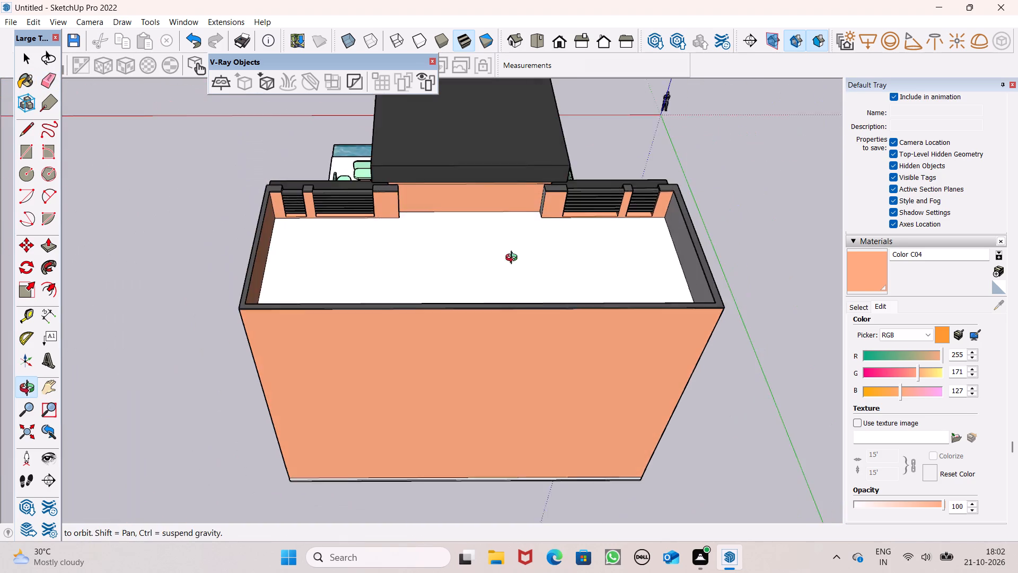
Paint the inner faces of the left wing's side parapet and rear parapet, plus the left wide post's tower-side face, with Color C04.
middle_click_drag(514, 259, 539, 267)
scroll(679, 174, "up", 4)
middle_click_drag(608, 205, 715, 201)
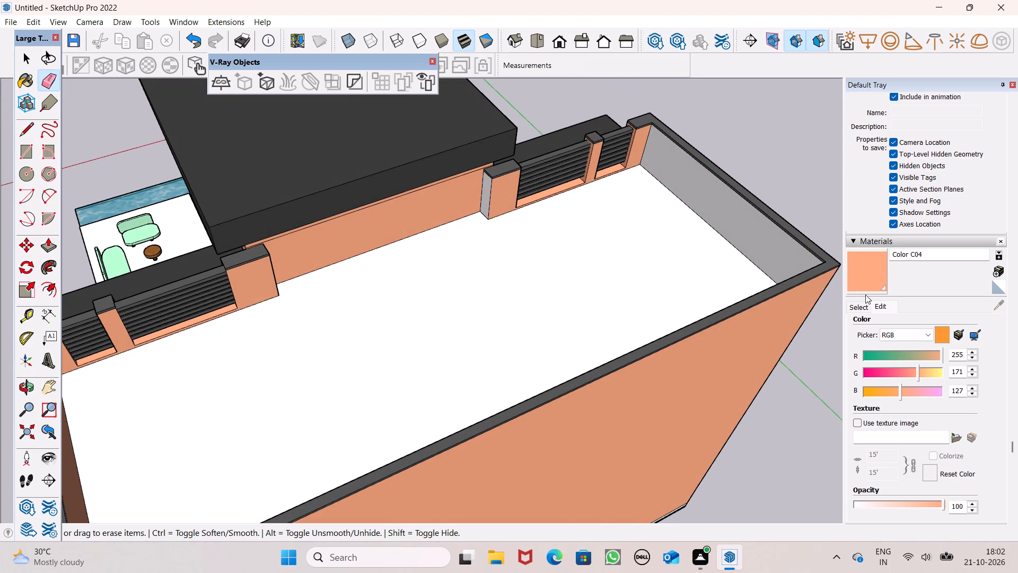
left_click(868, 293)
left_click(750, 240)
scroll(513, 220, "up", 4)
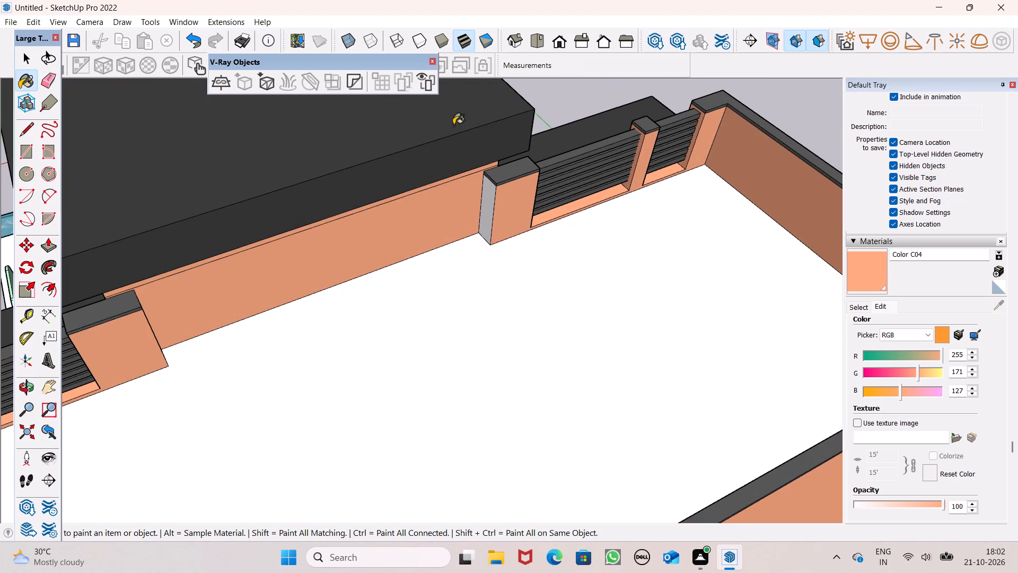
left_click(483, 205)
scroll(440, 161, "down", 4)
middle_click_drag(429, 179, 811, 181)
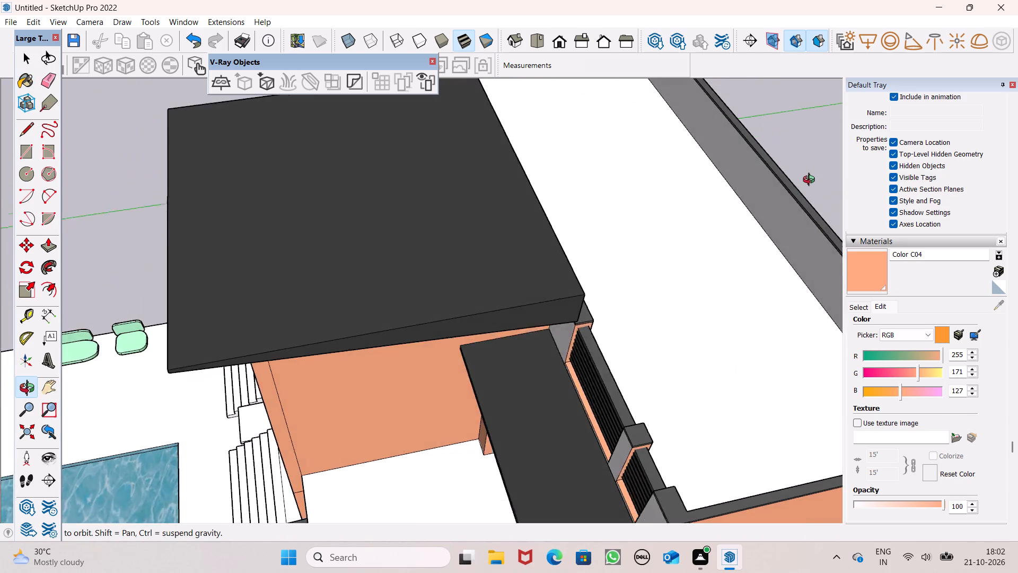
middle_click_drag(811, 181, 813, 174)
left_click(774, 198)
Examine the painted front facade, roof parapets and poolside area of the whole building from several angles.
scroll(731, 177, "down", 12)
middle_click_drag(576, 193, 857, 115)
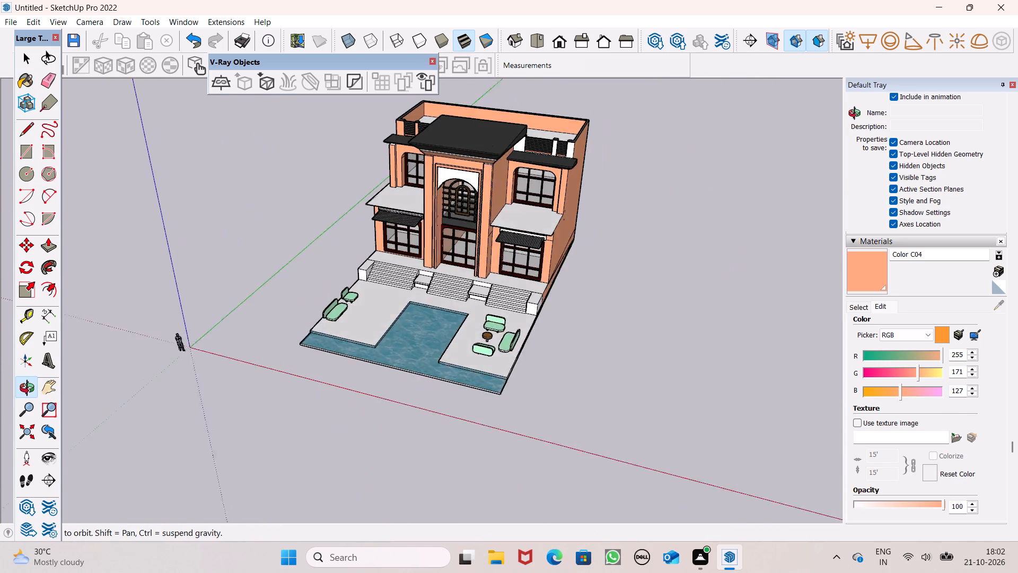
middle_click_drag(857, 115, 917, 74)
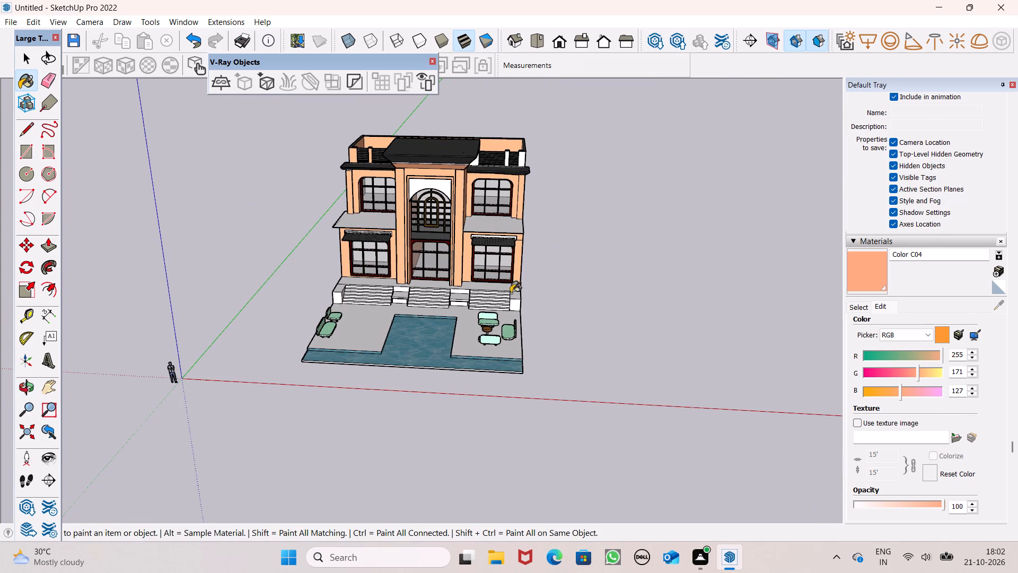
scroll(383, 291, "up", 9)
scroll(620, 290, "down", 2)
middle_click_drag(621, 290, 643, 227)
scroll(613, 261, "down", 4)
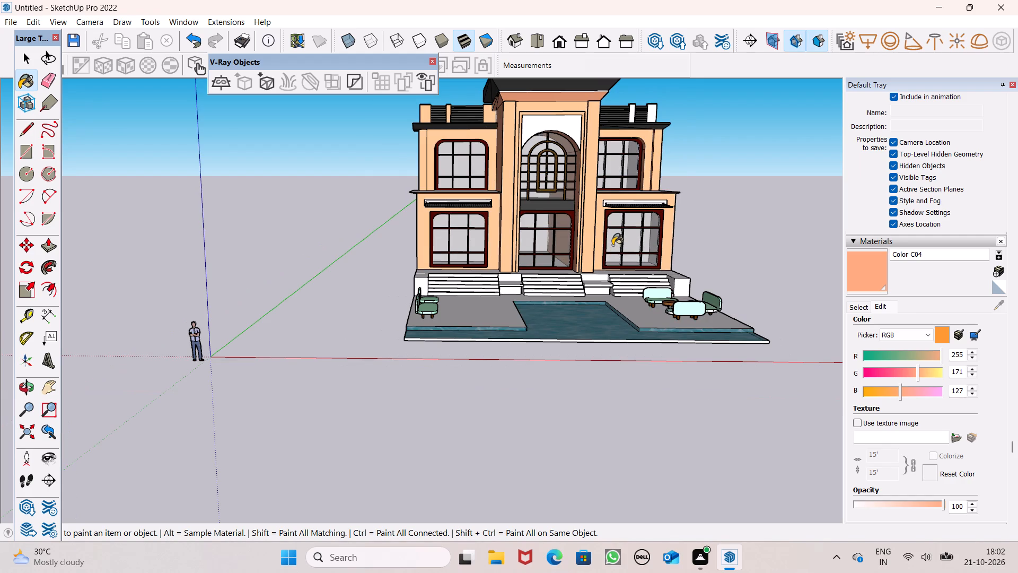
middle_click_drag(611, 244, 589, 229)
scroll(589, 229, "down", 4)
scroll(590, 142, "up", 6)
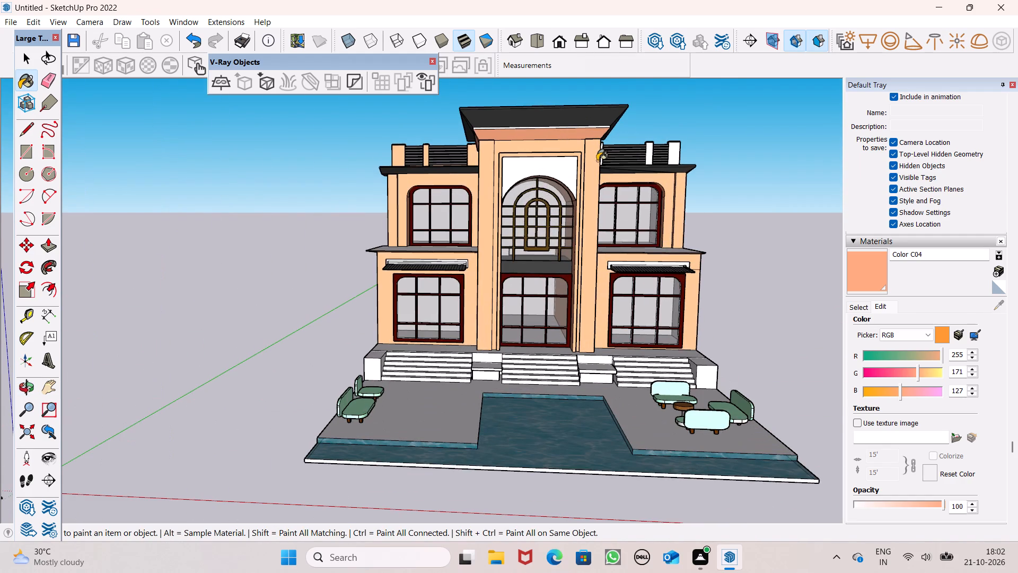
scroll(597, 161, "down", 1)
middle_click_drag(640, 282, 646, 292)
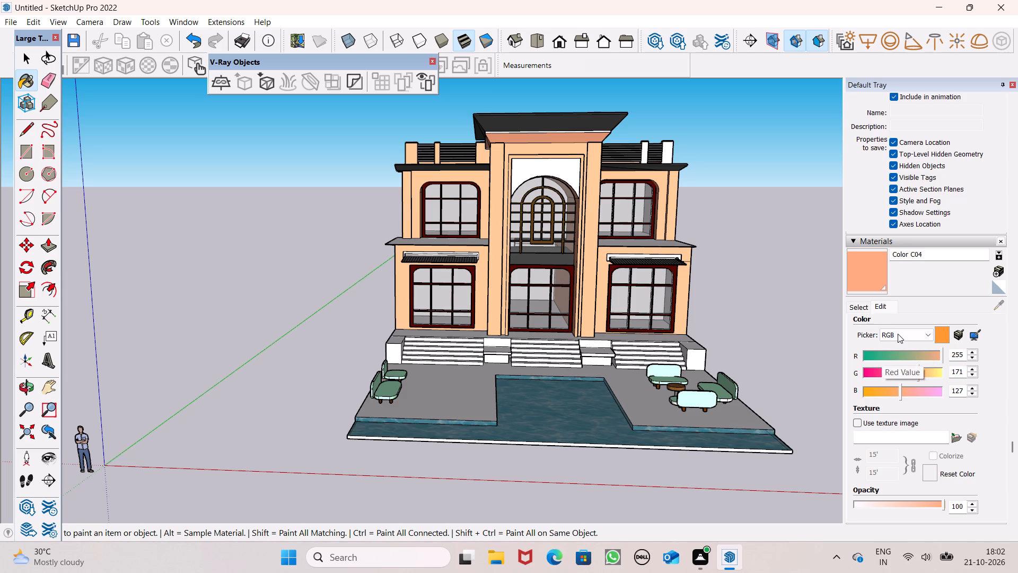
Set the red value of Color C04 to 215.
left_click(928, 354)
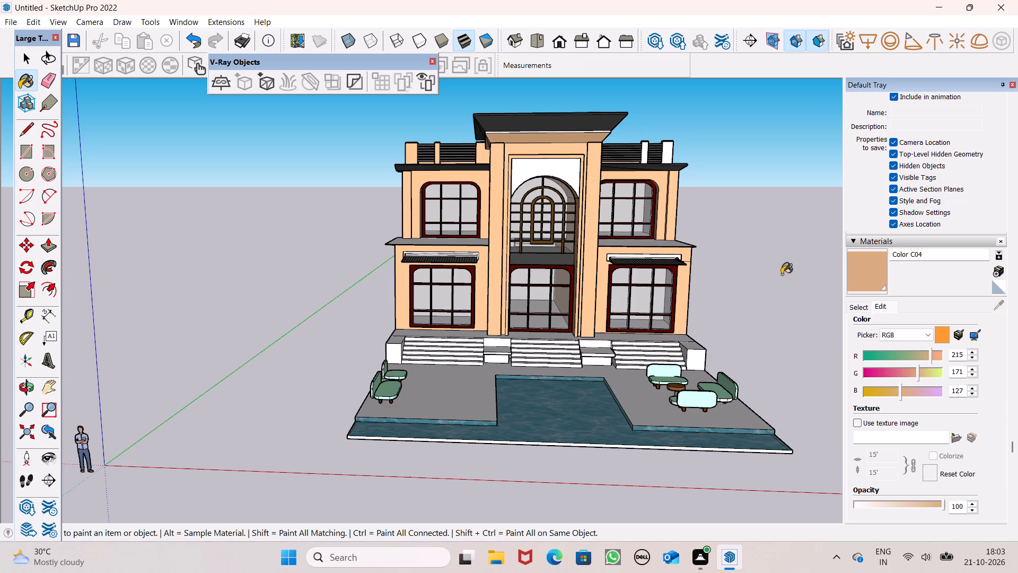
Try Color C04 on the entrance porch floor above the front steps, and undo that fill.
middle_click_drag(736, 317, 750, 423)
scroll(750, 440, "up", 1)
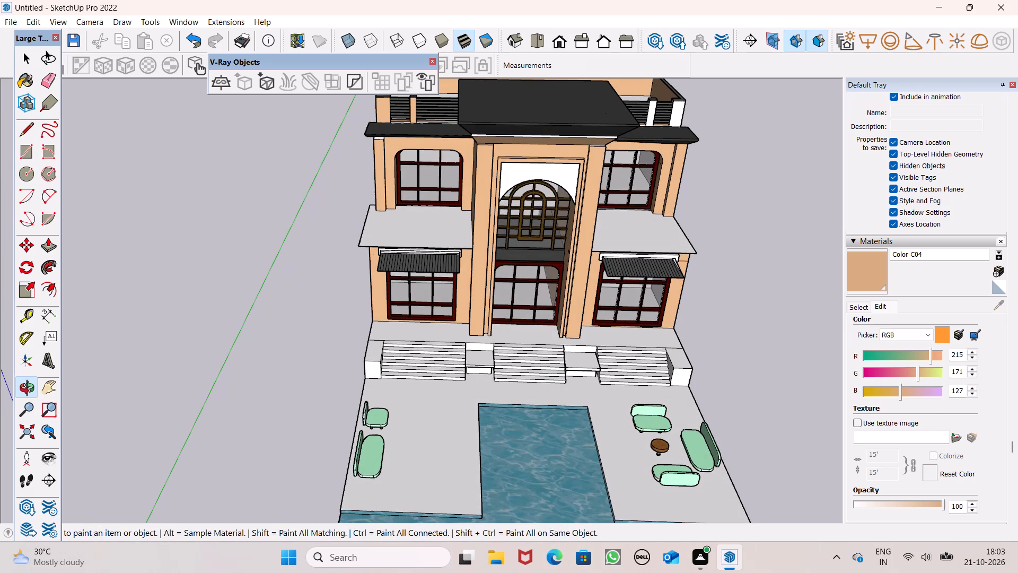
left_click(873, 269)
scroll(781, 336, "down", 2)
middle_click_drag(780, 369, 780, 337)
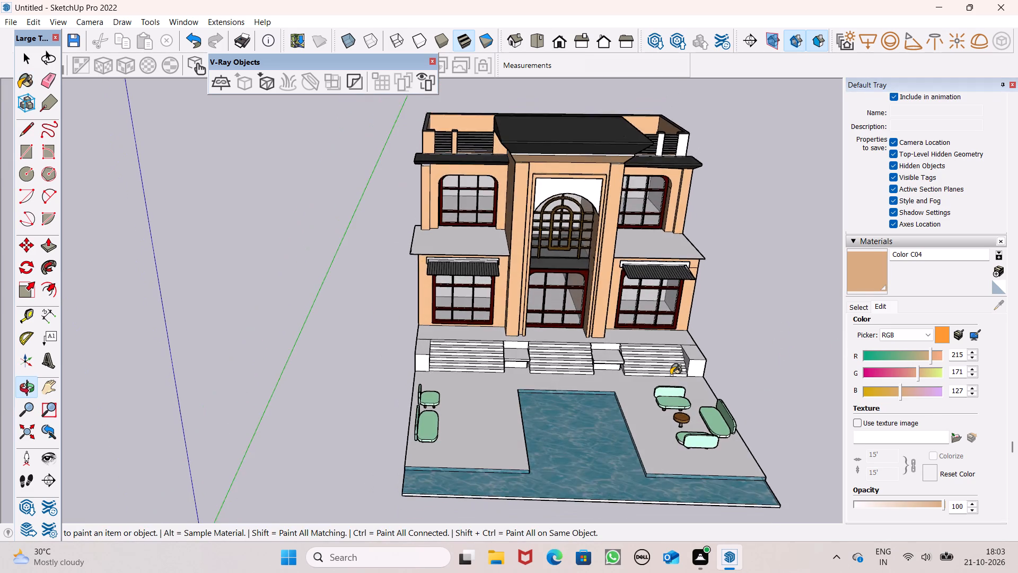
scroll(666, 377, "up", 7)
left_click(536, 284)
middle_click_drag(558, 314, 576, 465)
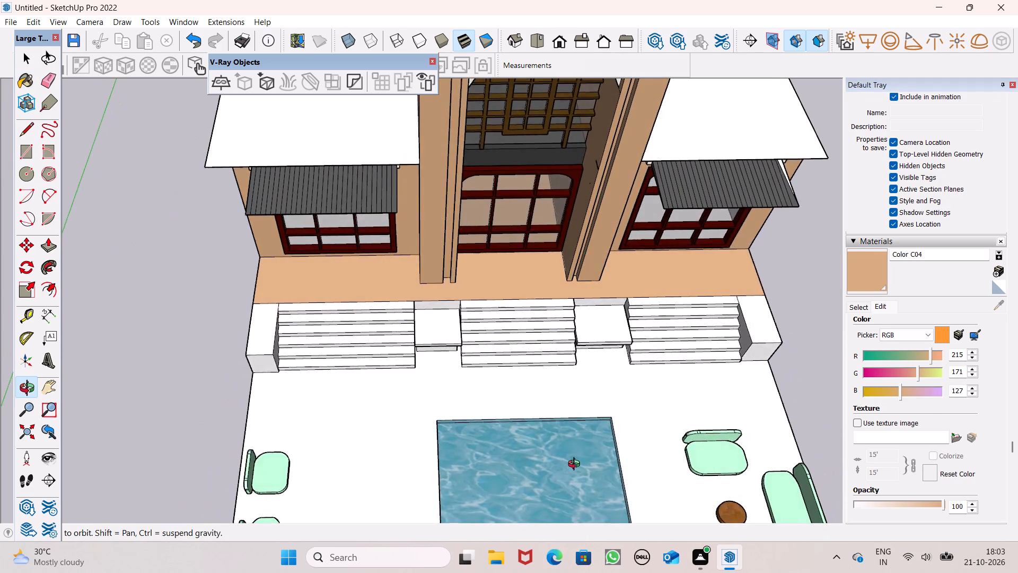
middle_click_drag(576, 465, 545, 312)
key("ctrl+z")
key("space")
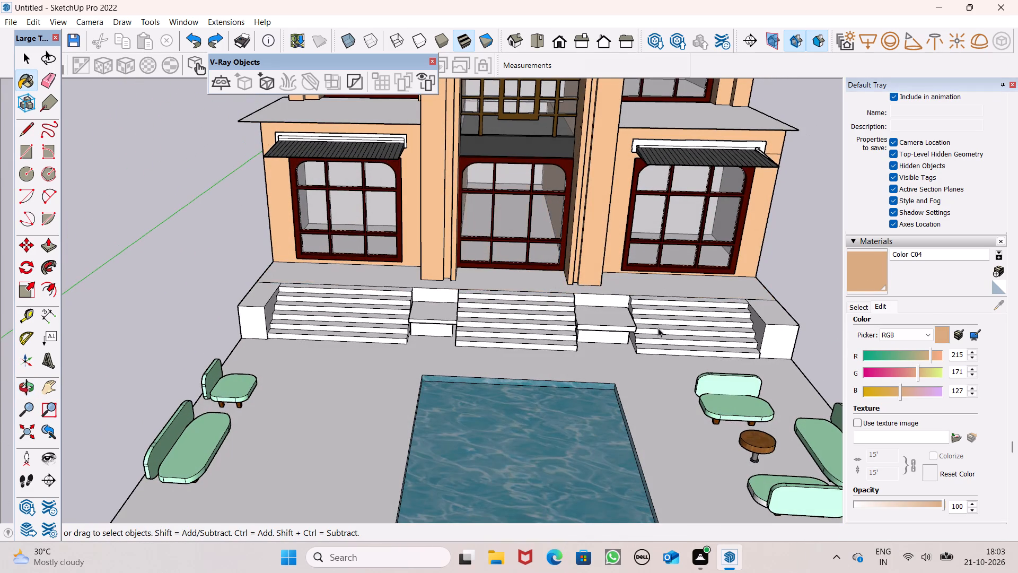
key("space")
Paint the paved deck around the pool with Carrera Marble from the Stone collection.
left_click(858, 305)
left_click(907, 320)
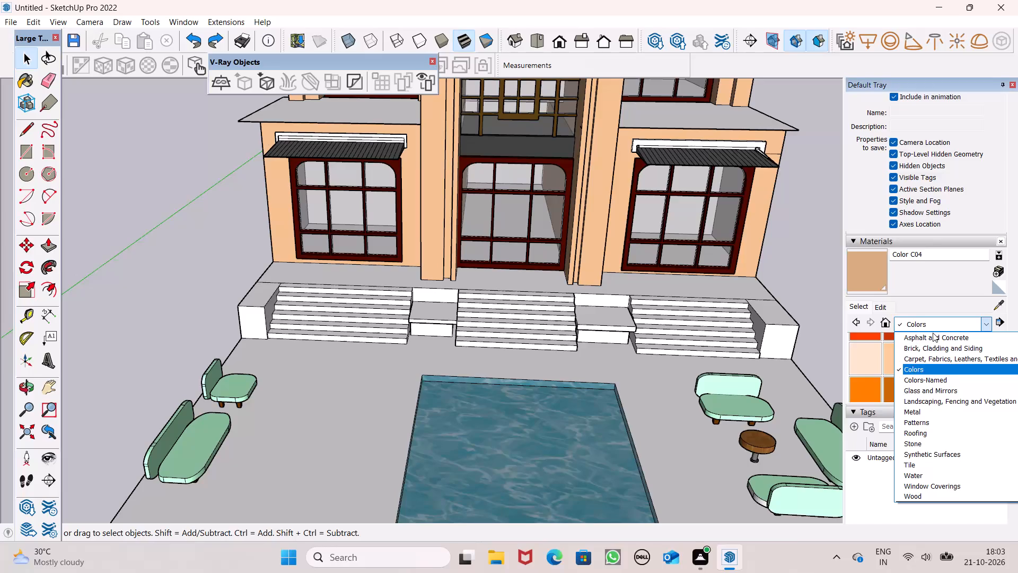
left_click(940, 468)
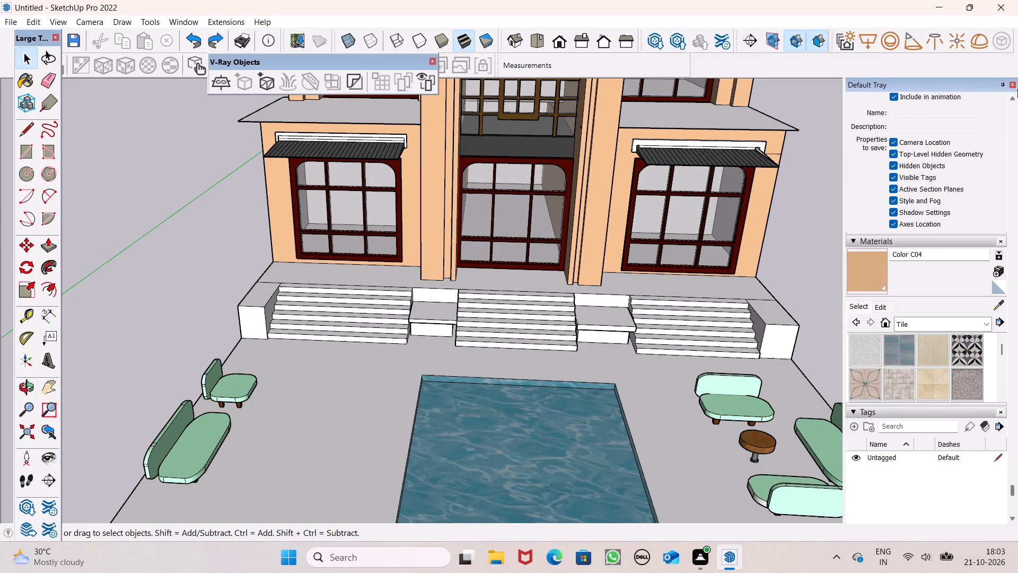
left_click_drag(943, 312, 943, 324)
left_click_drag(943, 326, 951, 323)
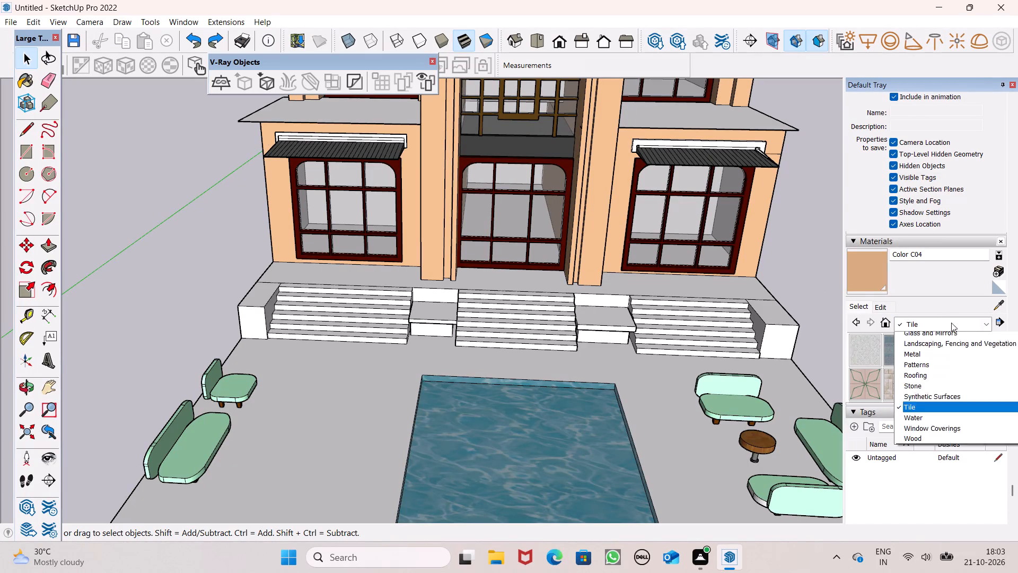
left_click_drag(951, 323, 952, 322)
left_click(918, 447)
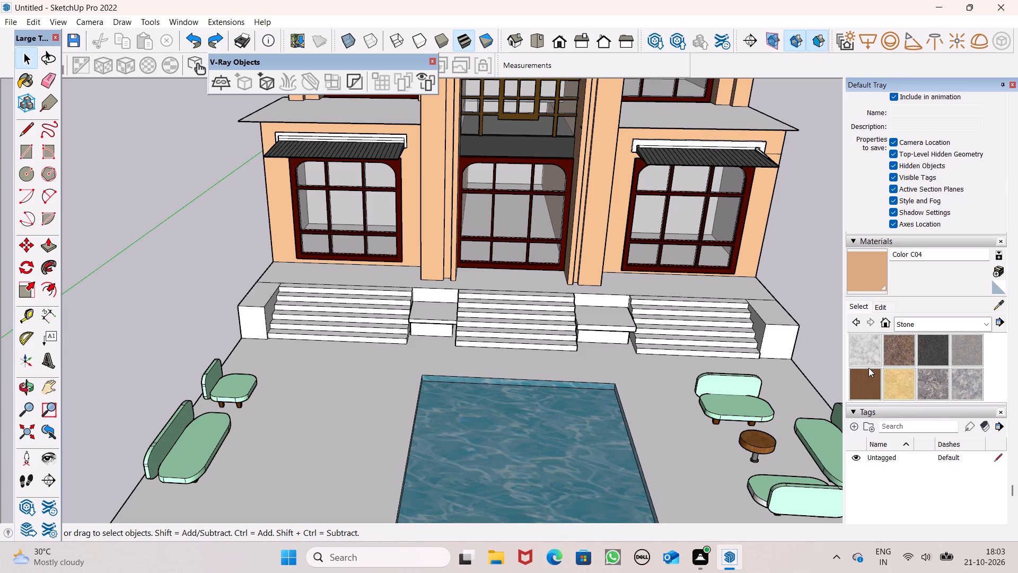
left_click(868, 348)
left_click(650, 378)
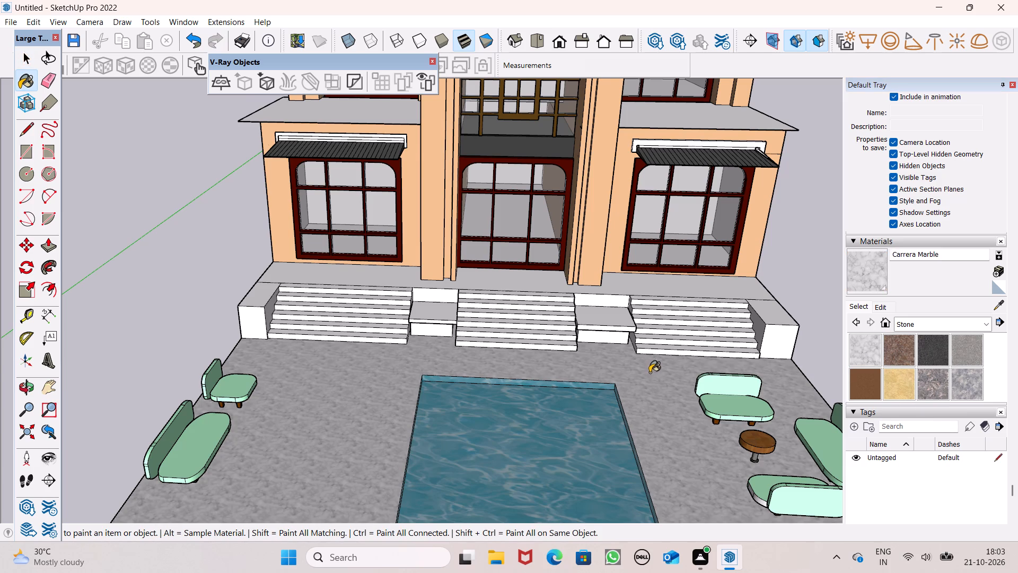
Set the Carrera Marble texture width to 8'.
scroll(654, 364, "down", 3)
middle_click_drag(670, 364, 649, 419)
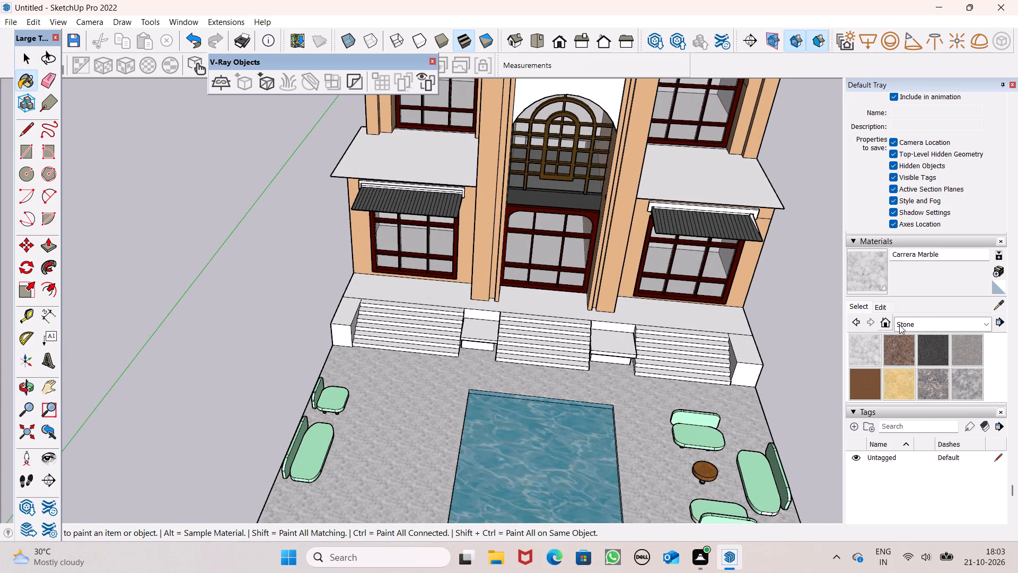
left_click(885, 310)
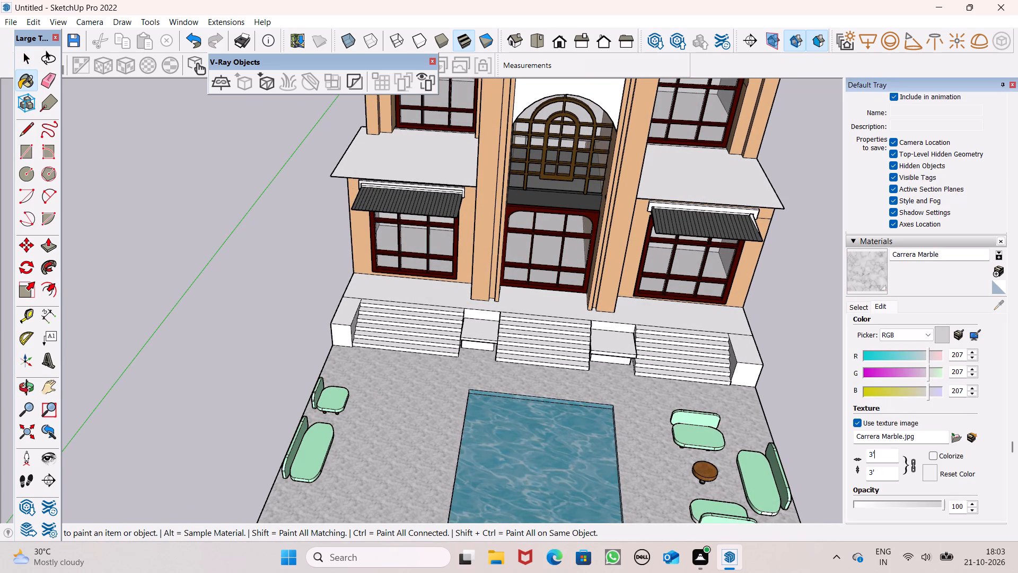
left_click(888, 450)
key("BackSpace")
key("BackSpace")
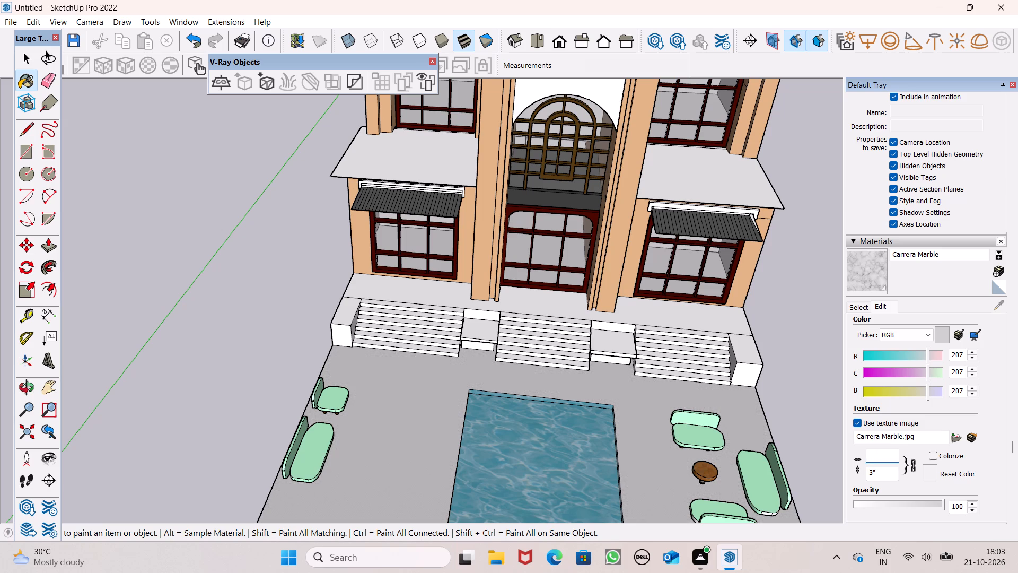
type("8'")
key("Return")
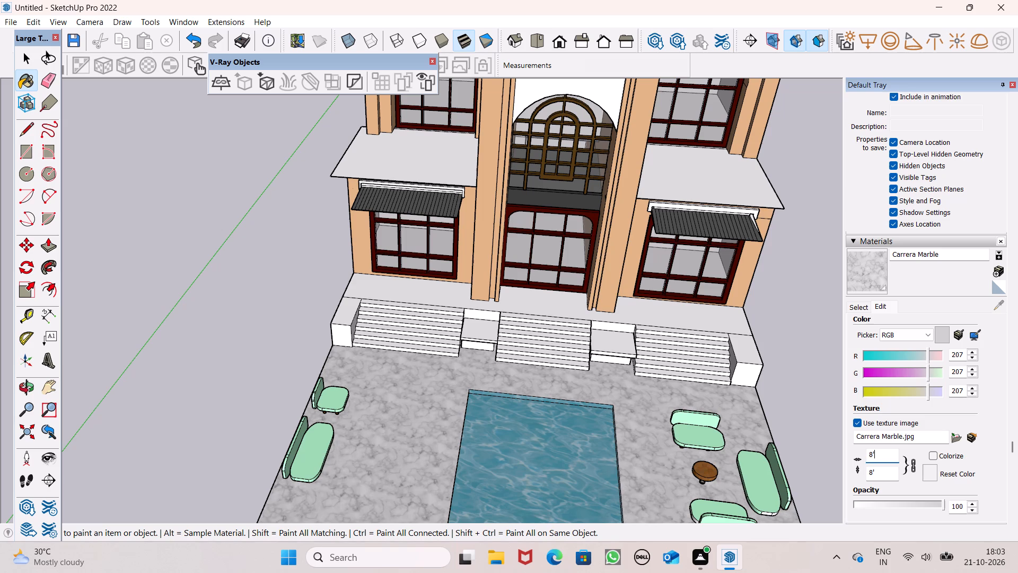
key("space")
Examine the marble deck's texture scale together with the porch, steps and facade from several angles.
scroll(624, 350, "down", 4)
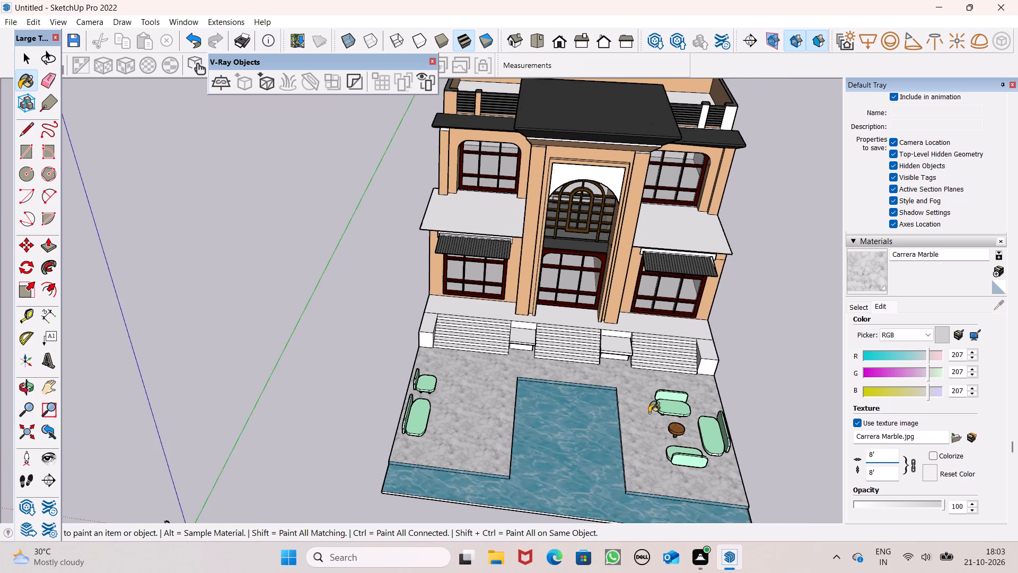
middle_click_drag(654, 470, 620, 402)
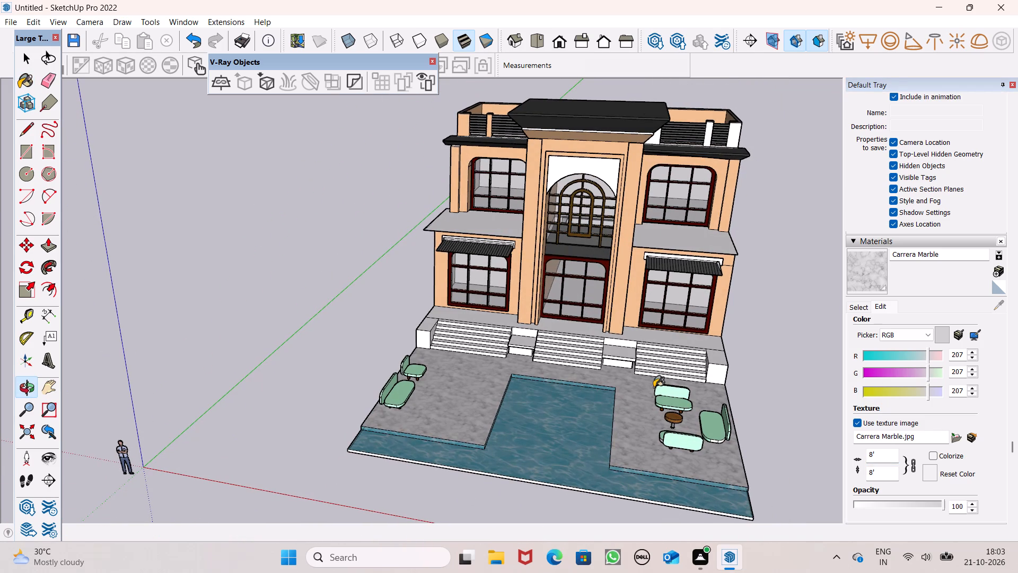
key("space")
scroll(668, 396, "up", 1)
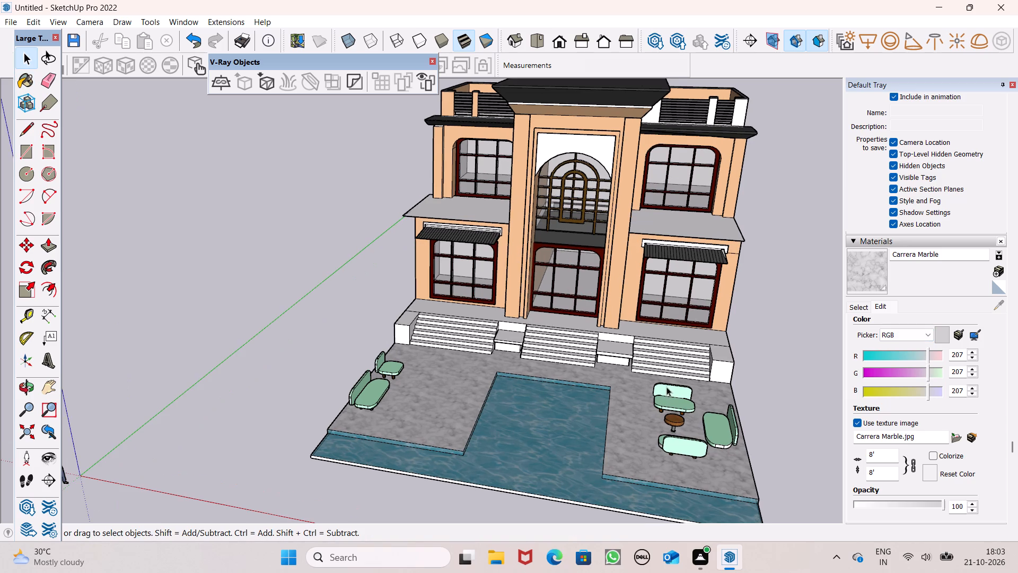
scroll(646, 354, "down", 1)
middle_click_drag(640, 359, 700, 343)
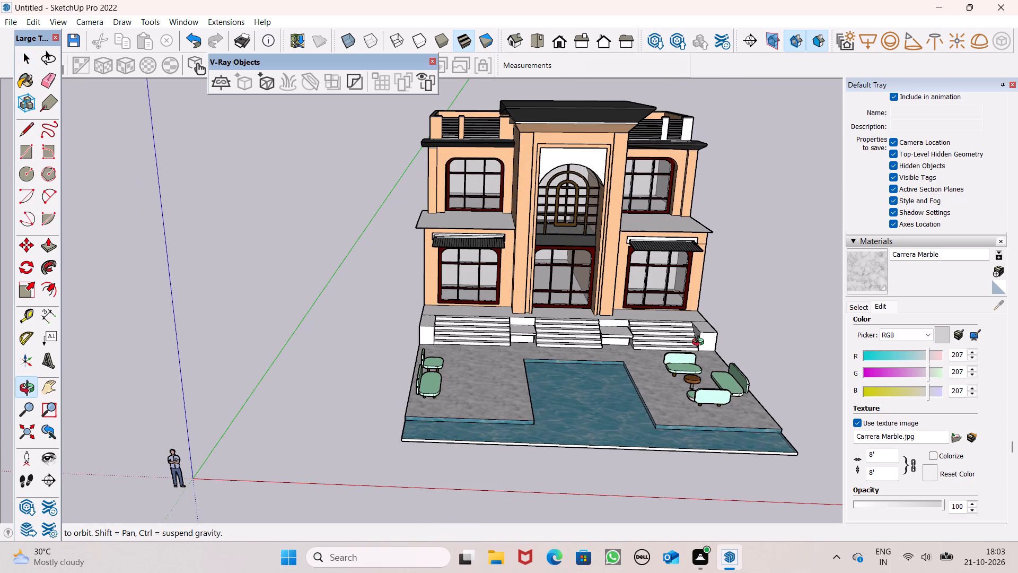
middle_click_drag(700, 343, 721, 430)
scroll(615, 292, "up", 4)
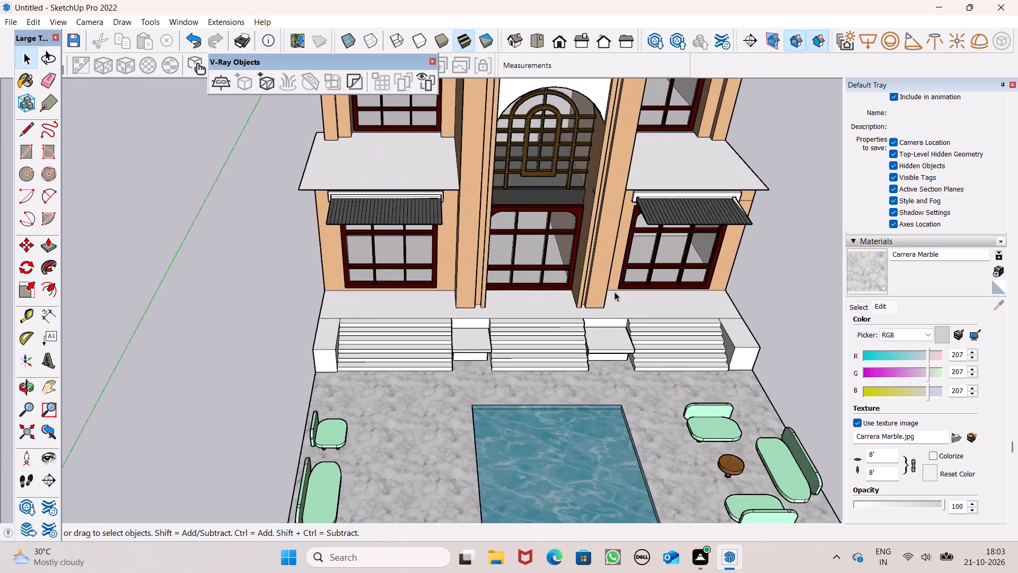
scroll(615, 292, "down", 3)
middle_click_drag(612, 298, 605, 260)
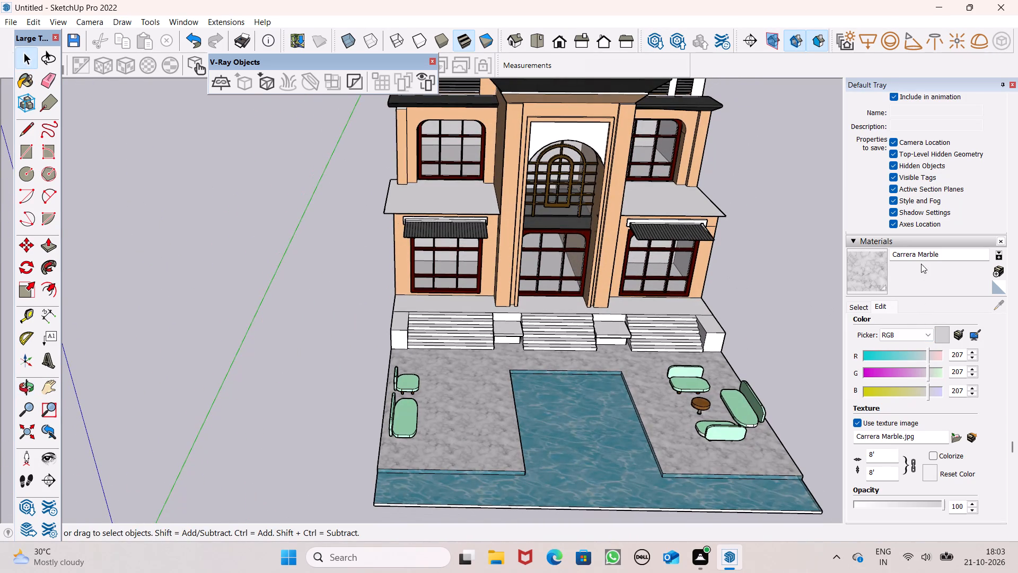
Paint the white wall panel above the central tower's arched window with Checker Plate from the Patterns collection.
left_click(861, 308)
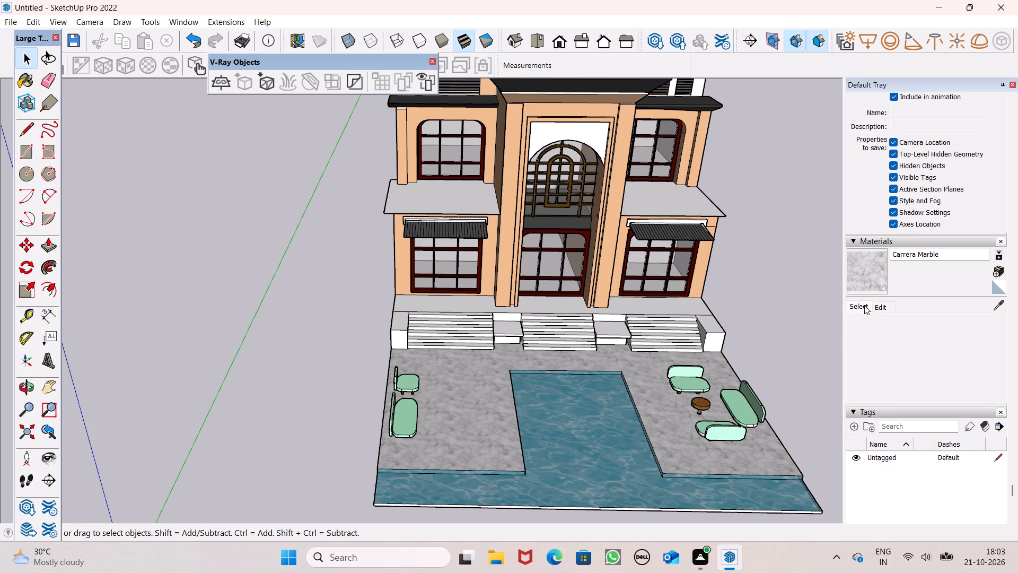
left_click_drag(910, 330, 915, 325)
left_click_drag(936, 310, 959, 326)
left_click(920, 318)
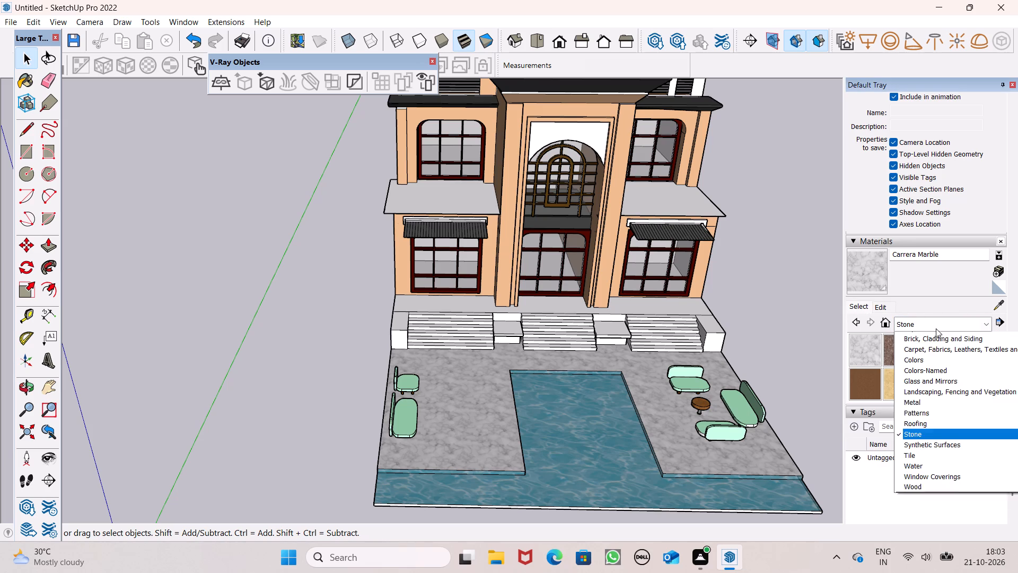
left_click(953, 423)
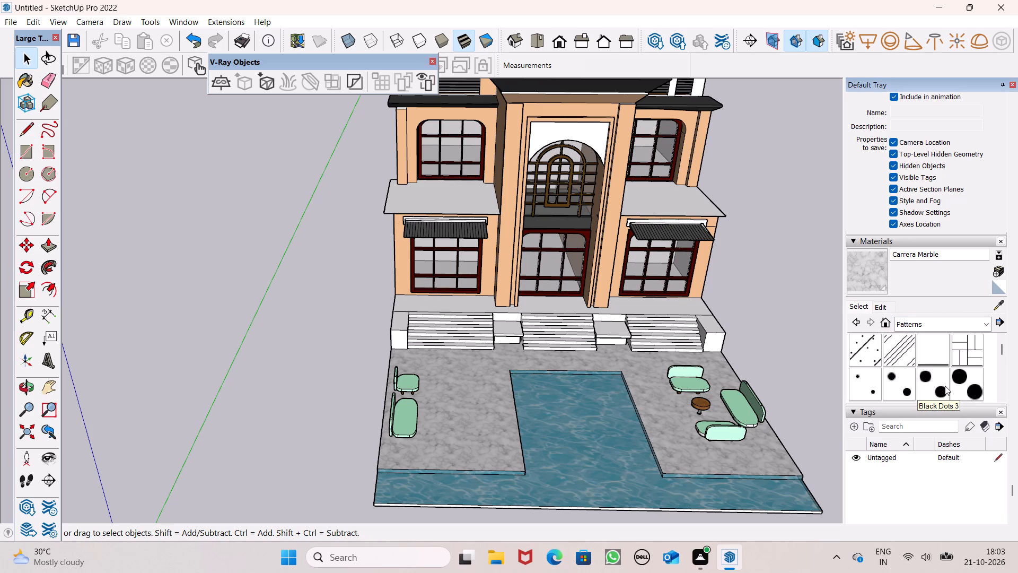
scroll(943, 393, "down", 1)
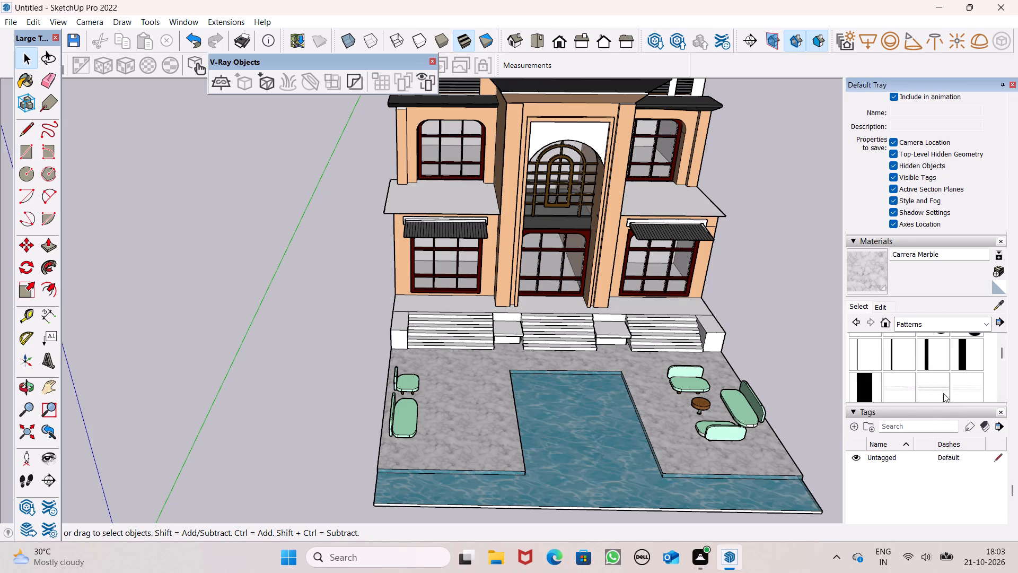
scroll(934, 378, "down", 2)
left_click(968, 368)
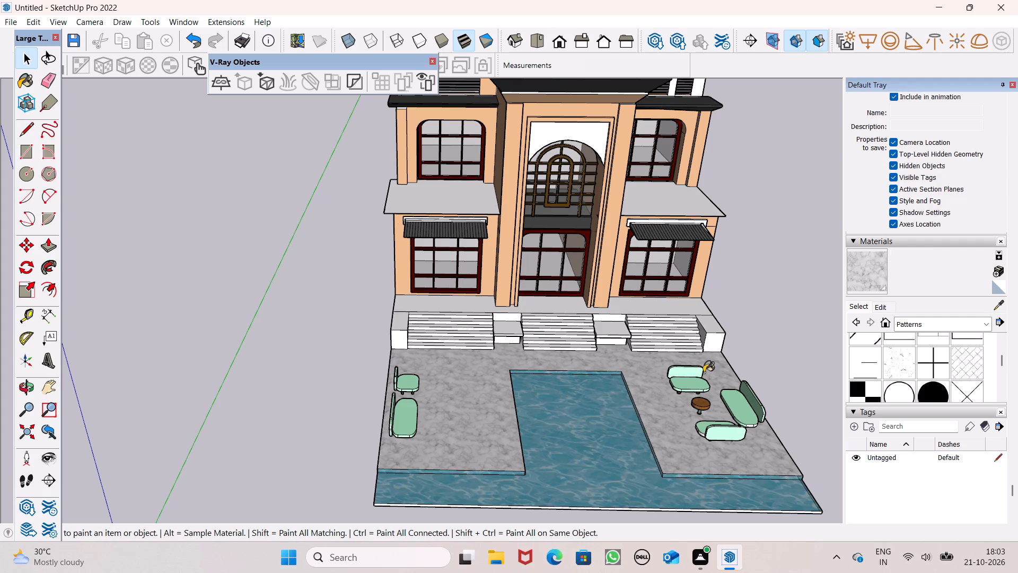
scroll(625, 354, "down", 4)
scroll(583, 277, "up", 6)
left_click(565, 191)
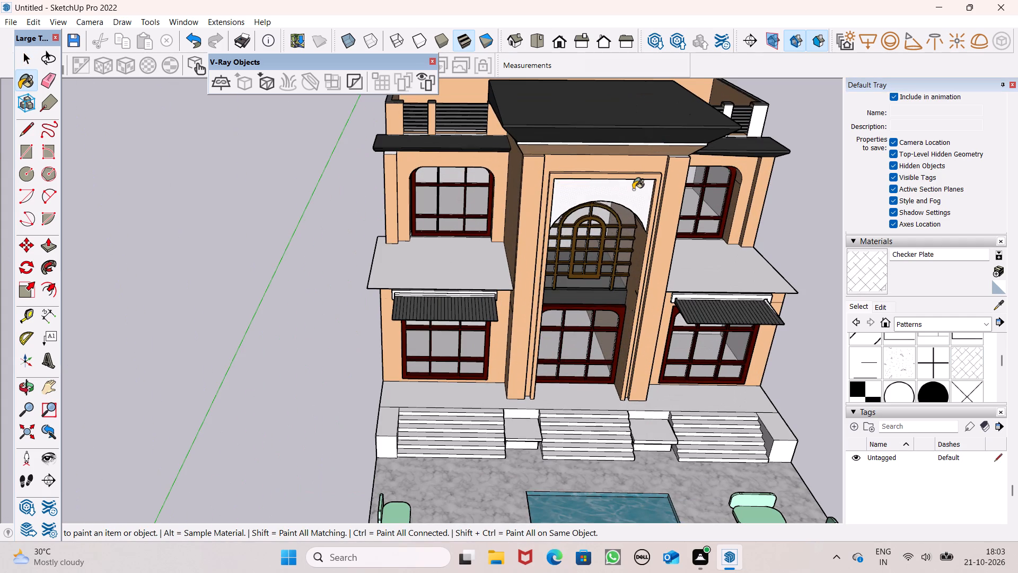
left_click(633, 189)
middle_click_drag(631, 189, 577, 67)
scroll(577, 74, "up", 15)
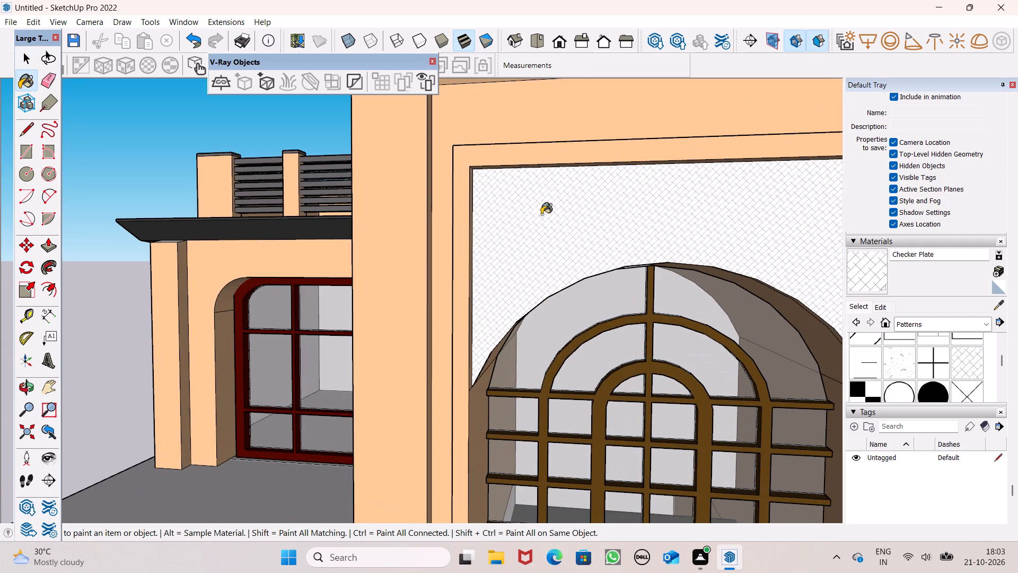
Set the Checker Plate texture width to 3'.
left_click(879, 307)
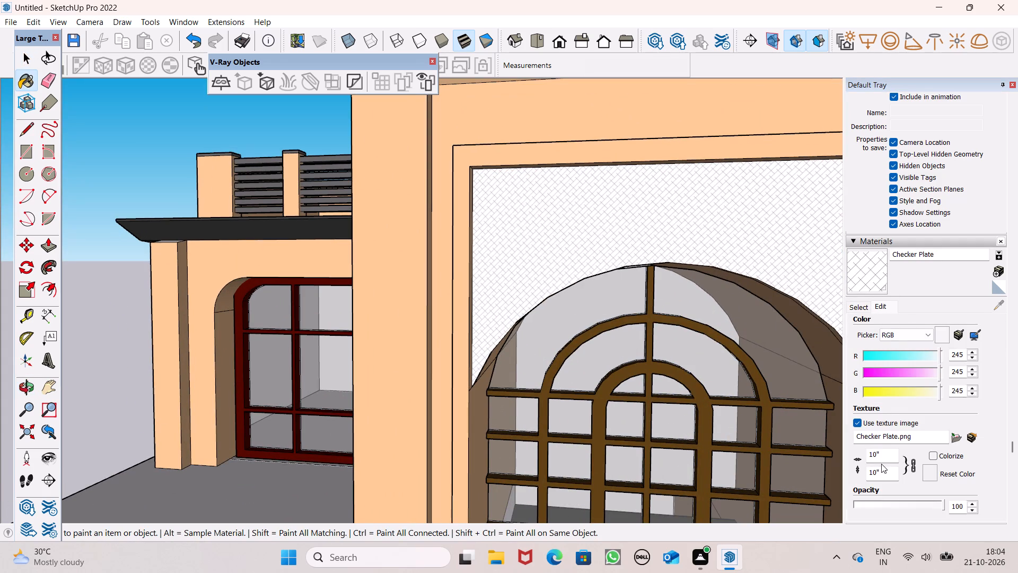
left_click(889, 454)
key("BackSpace")
key("BackSpace")
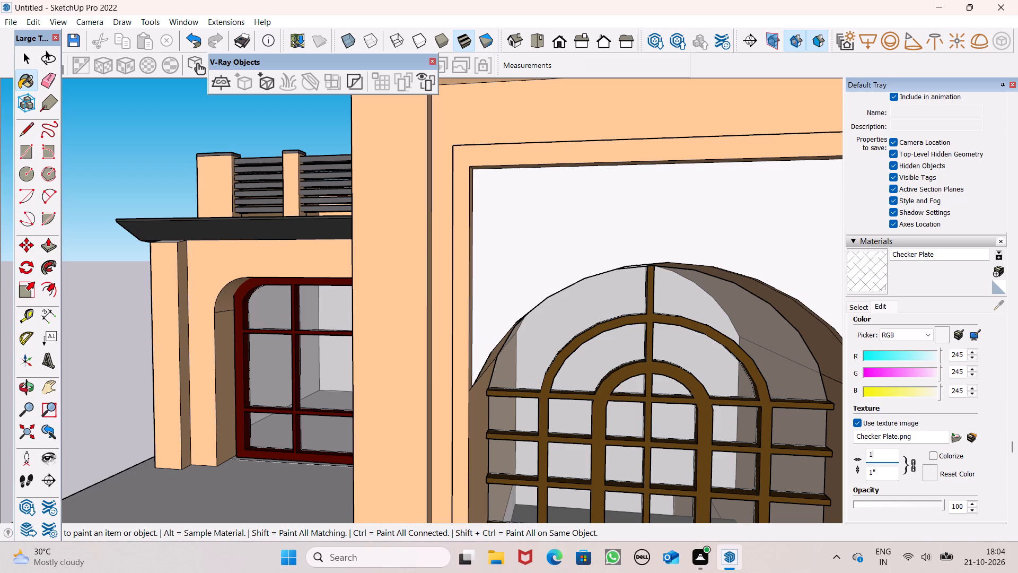
key("BackSpace")
key("BackSpace")
type("3'")
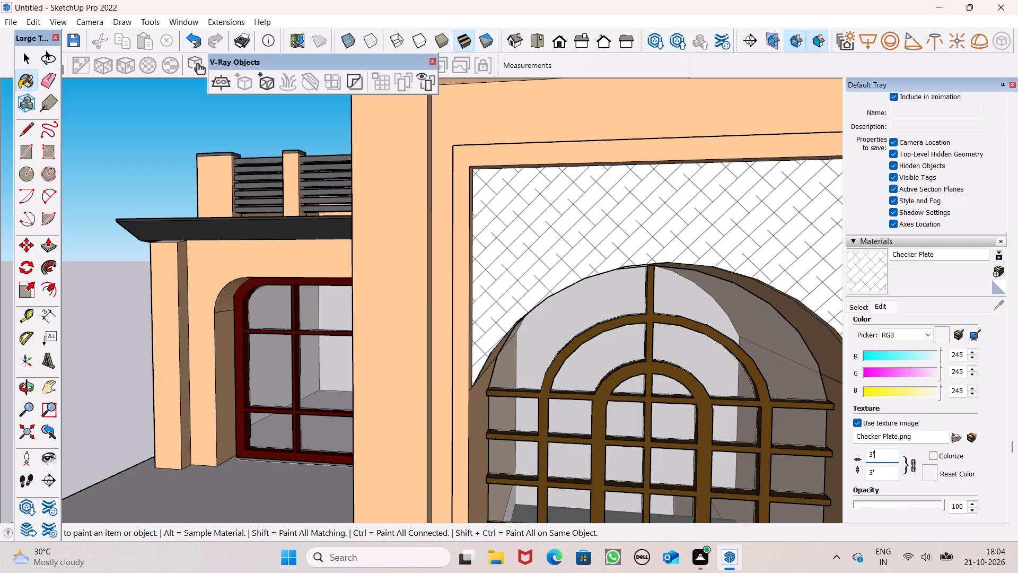
key("space")
scroll(584, 258, "down", 5)
Recolor the Checker Plate material above the arched window to dark teal with RGB 0, 56, 52.
left_click(876, 306)
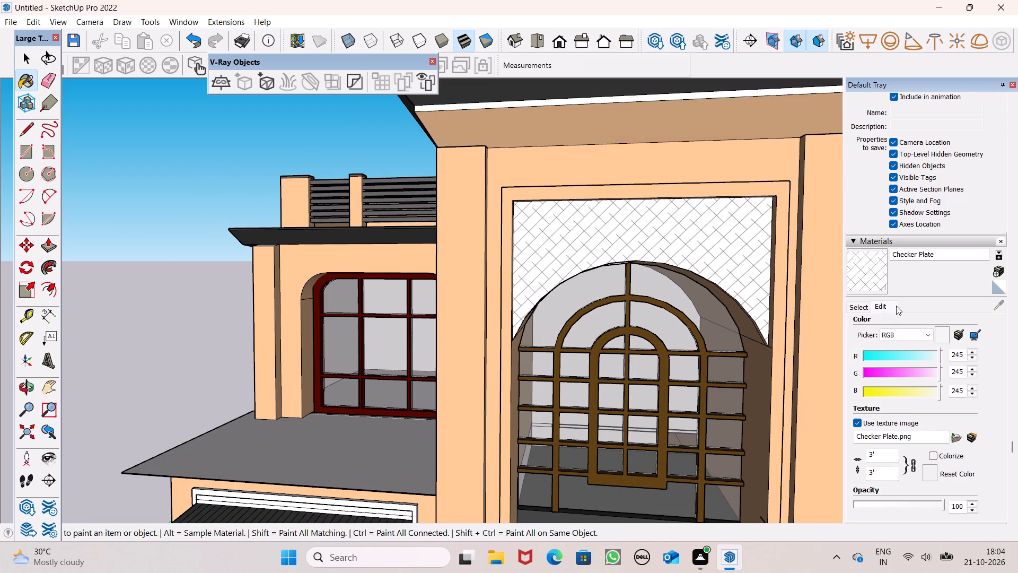
left_click(877, 301)
left_click_drag(936, 375, 888, 377)
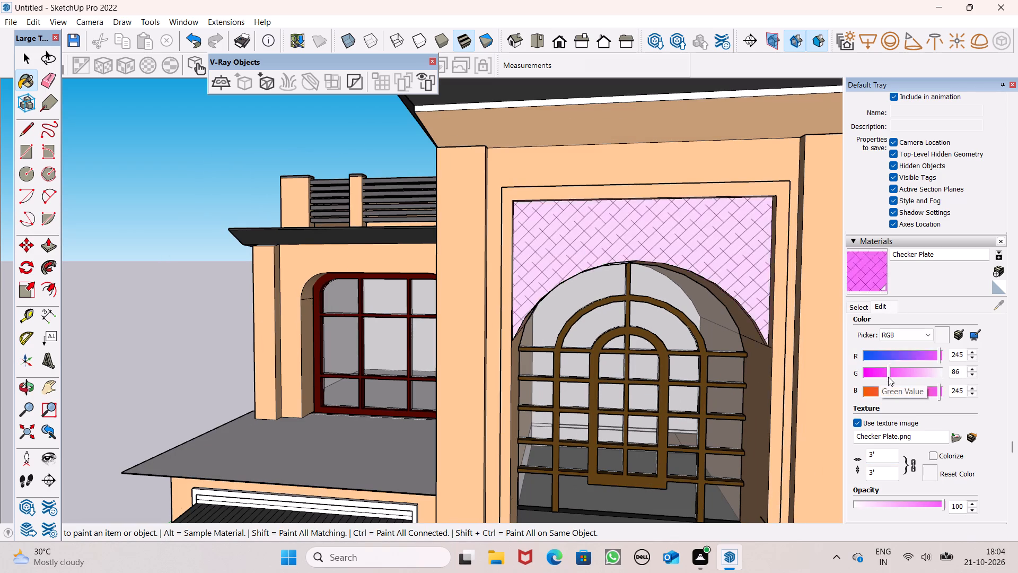
left_click_drag(888, 377, 859, 380)
left_click_drag(914, 352, 856, 355)
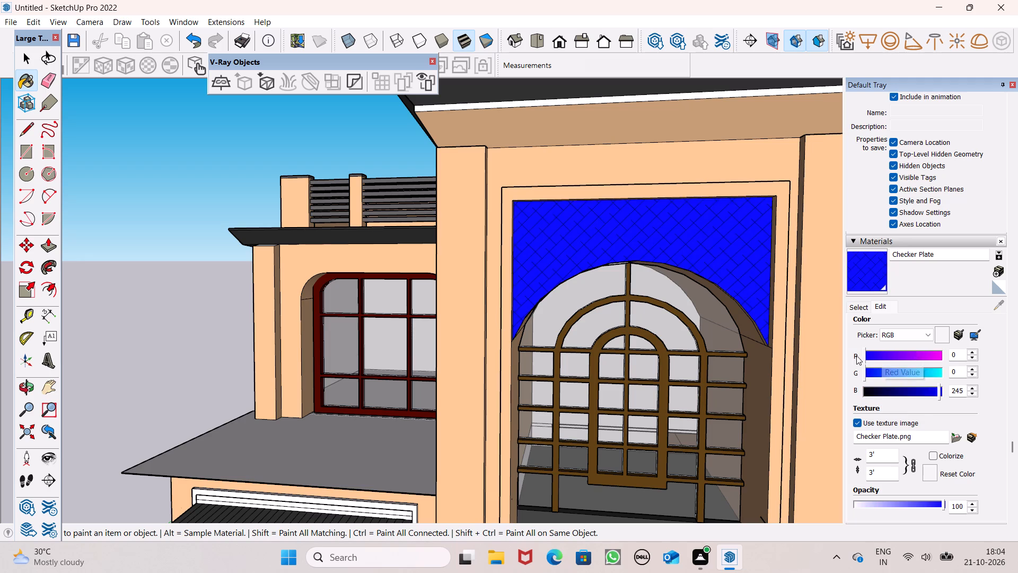
left_click_drag(856, 355, 848, 359)
left_click_drag(882, 388, 889, 389)
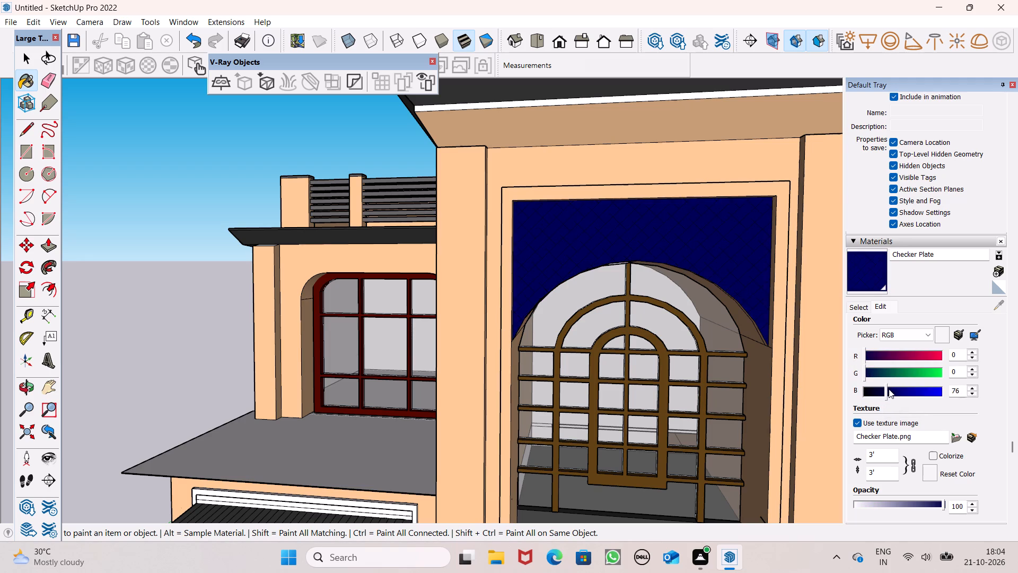
left_click_drag(889, 389, 882, 393)
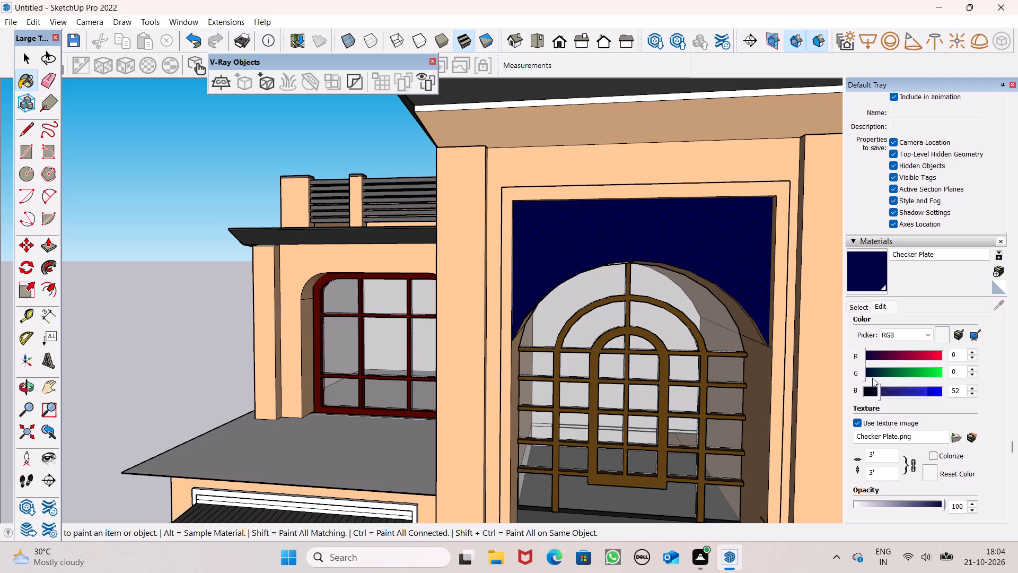
left_click_drag(872, 375, 882, 375)
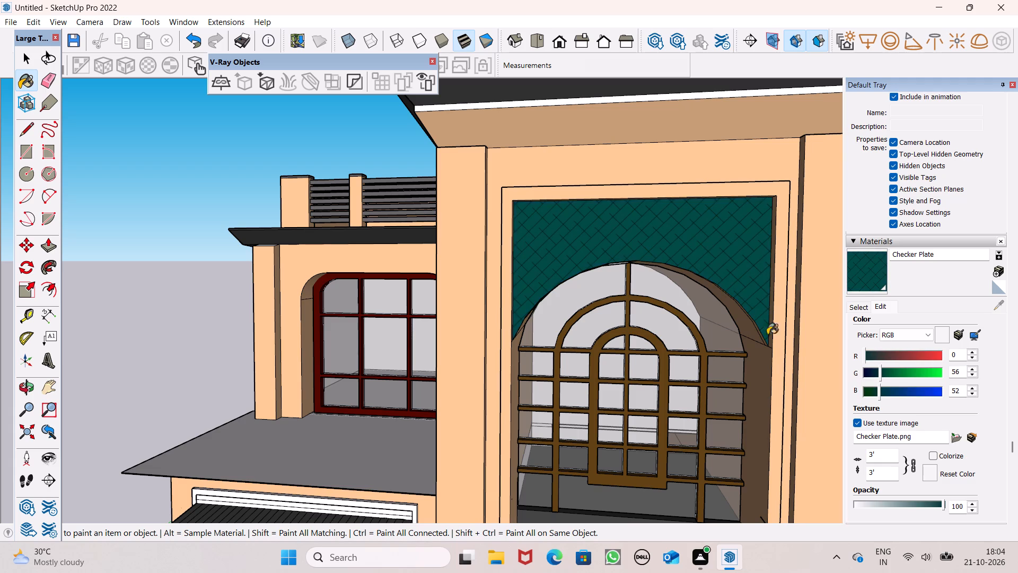
Examine the teal arch panel together with the whole facade, entrance stairs and pool terrace from the front and above.
scroll(752, 331, "down", 3)
middle_click_drag(729, 346, 814, 363)
scroll(531, 289, "down", 6)
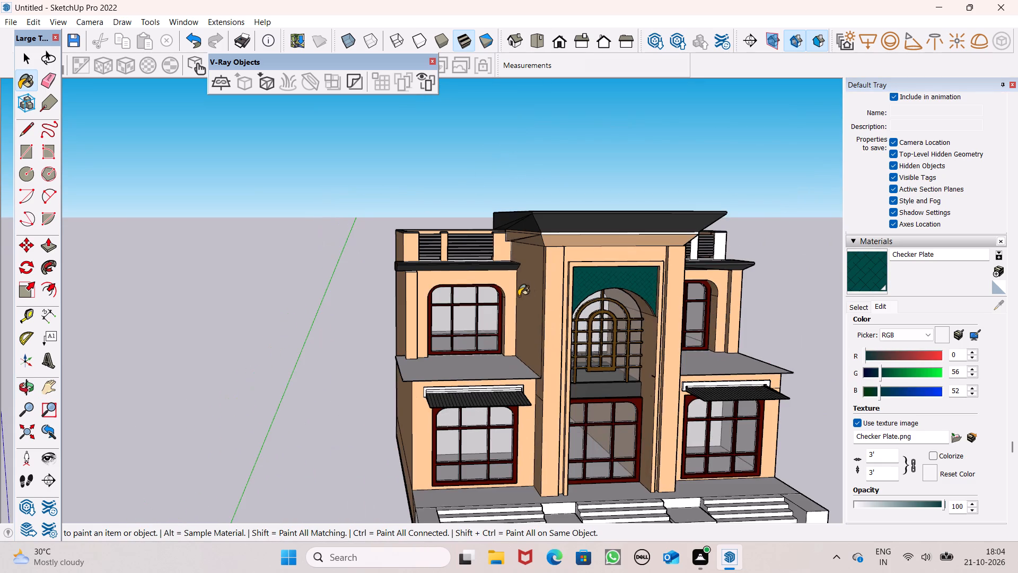
middle_click_drag(670, 345, 622, 355)
key("space")
scroll(415, 218, "down", 2)
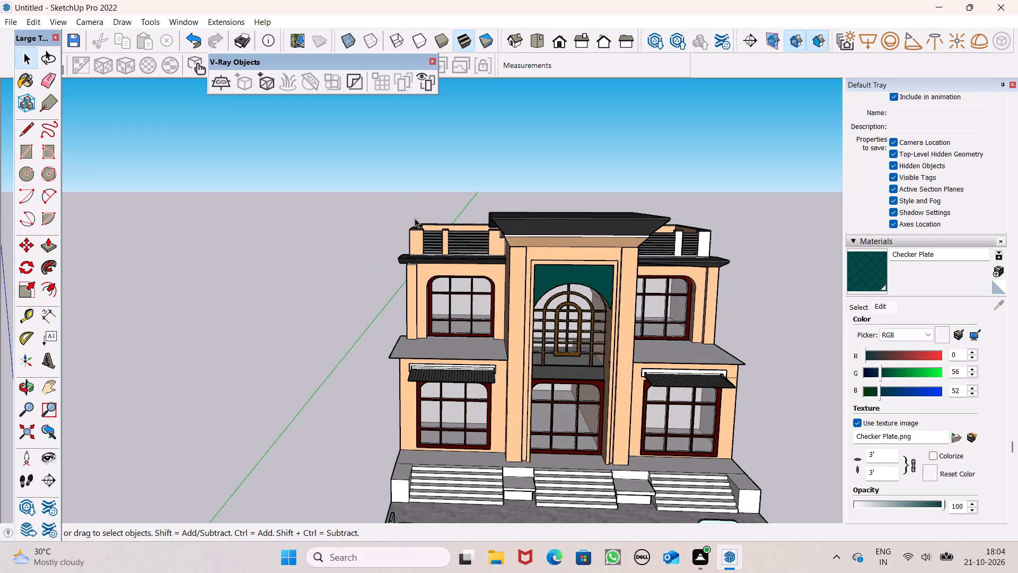
scroll(459, 287, "down", 1)
middle_click_drag(474, 333, 471, 283)
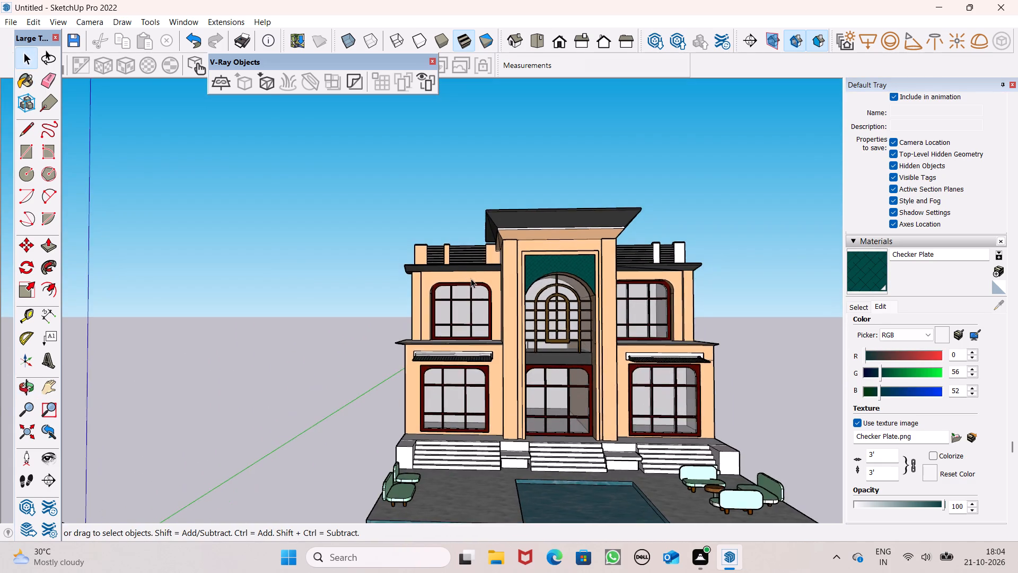
scroll(471, 278, "down", 7)
middle_click_drag(471, 315, 487, 503)
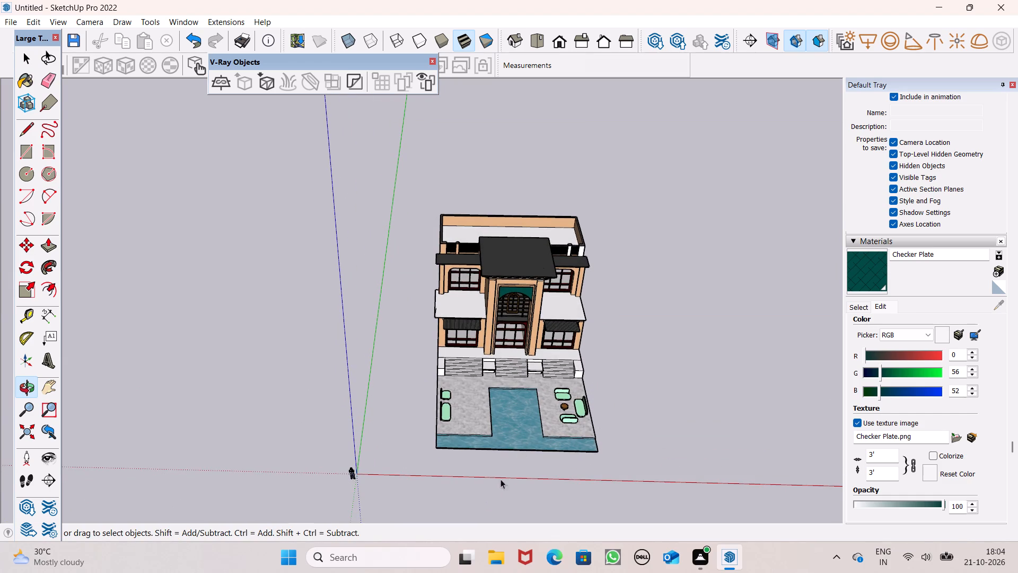
scroll(532, 436, "up", 9)
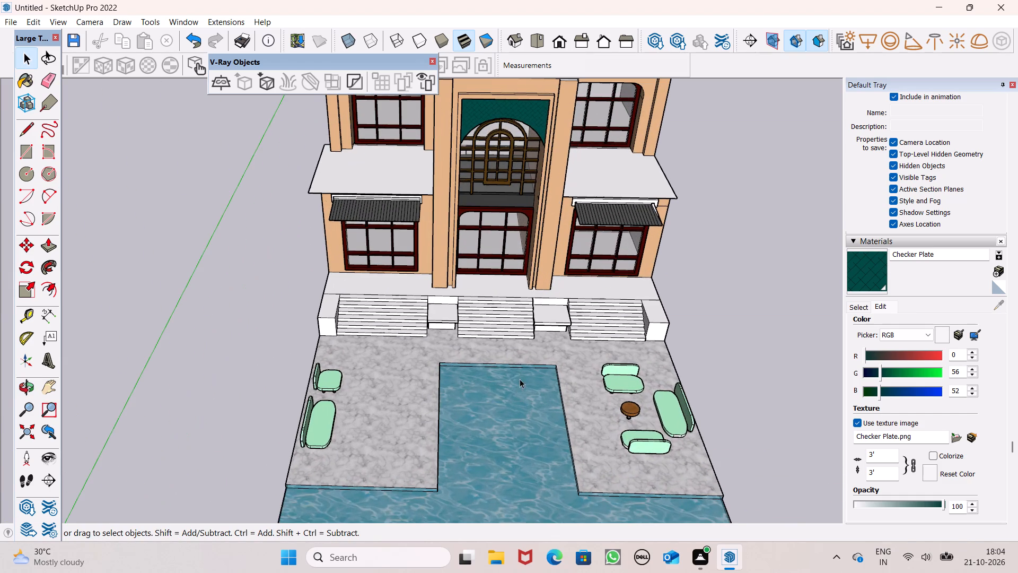
Paint the treads and risers of the left-hand entrance staircase with gray Color M03 from the Colors collection.
left_click(862, 307)
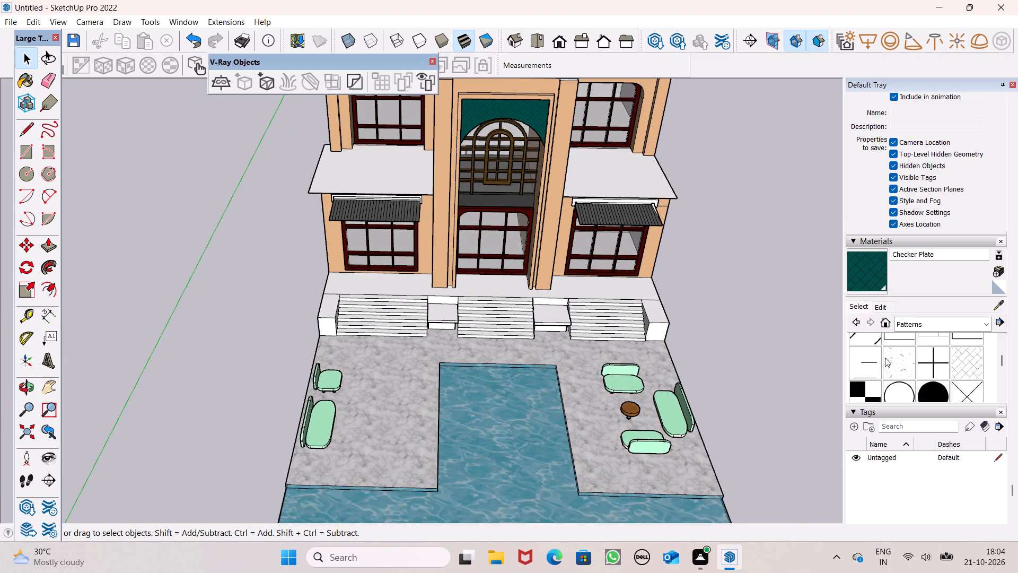
left_click(932, 322)
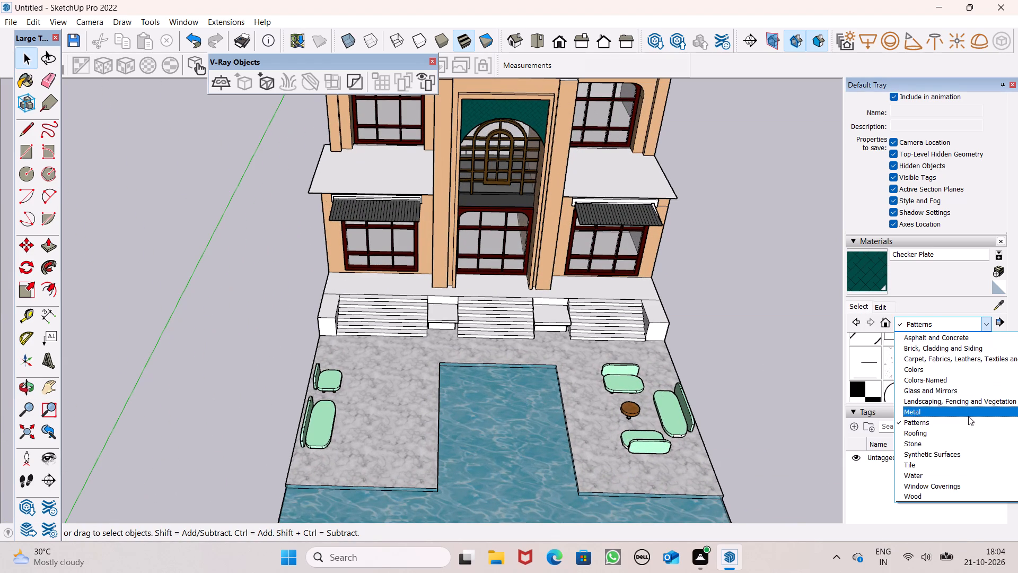
left_click(958, 367)
scroll(904, 369, "down", 5)
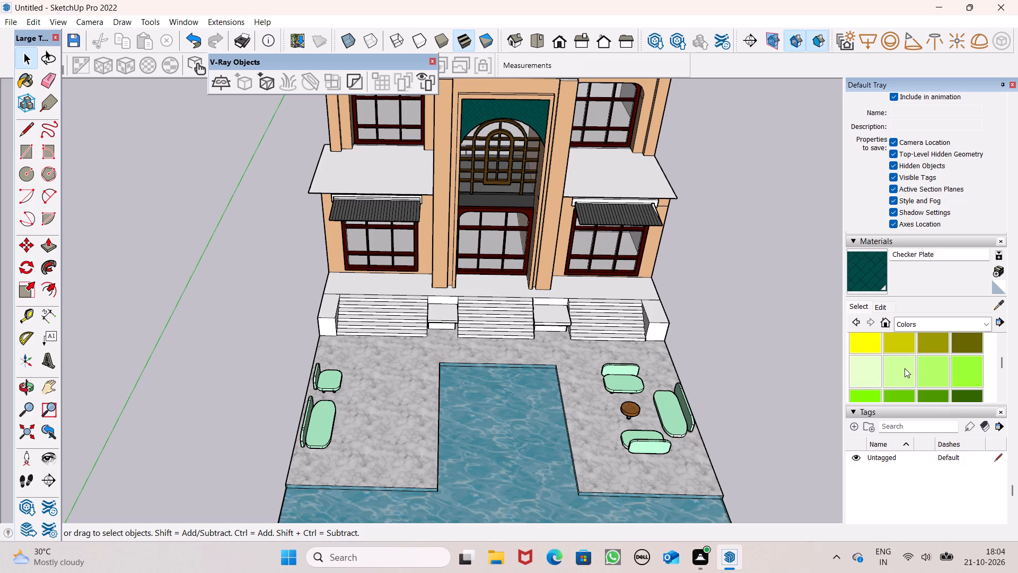
scroll(906, 368, "down", 6)
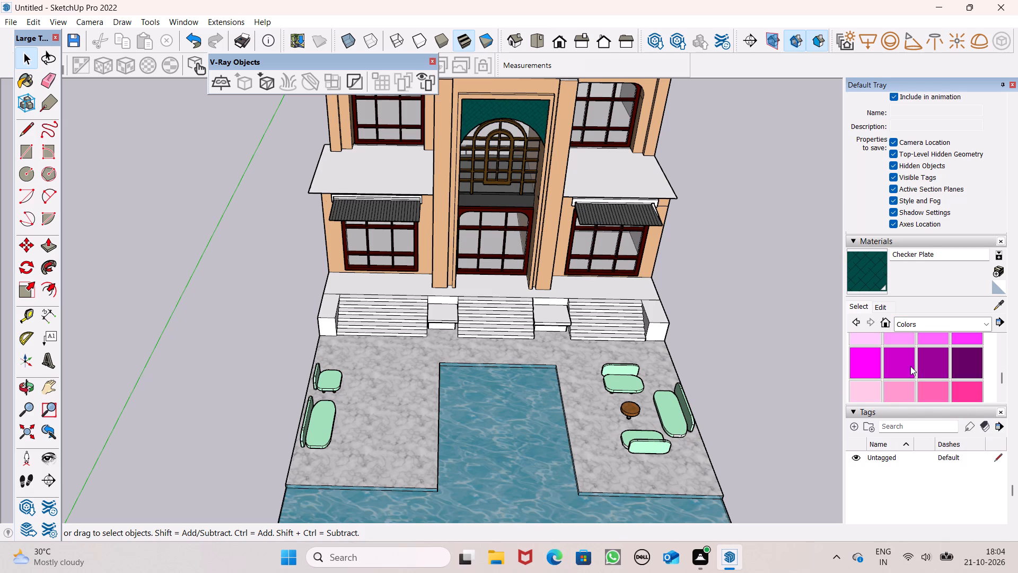
scroll(910, 366, "down", 2)
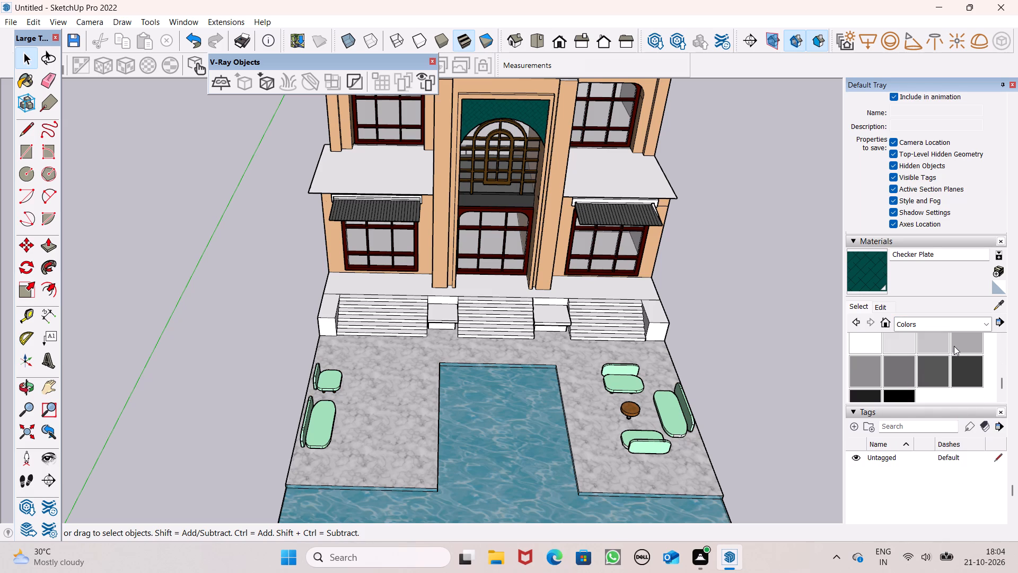
left_click(961, 344)
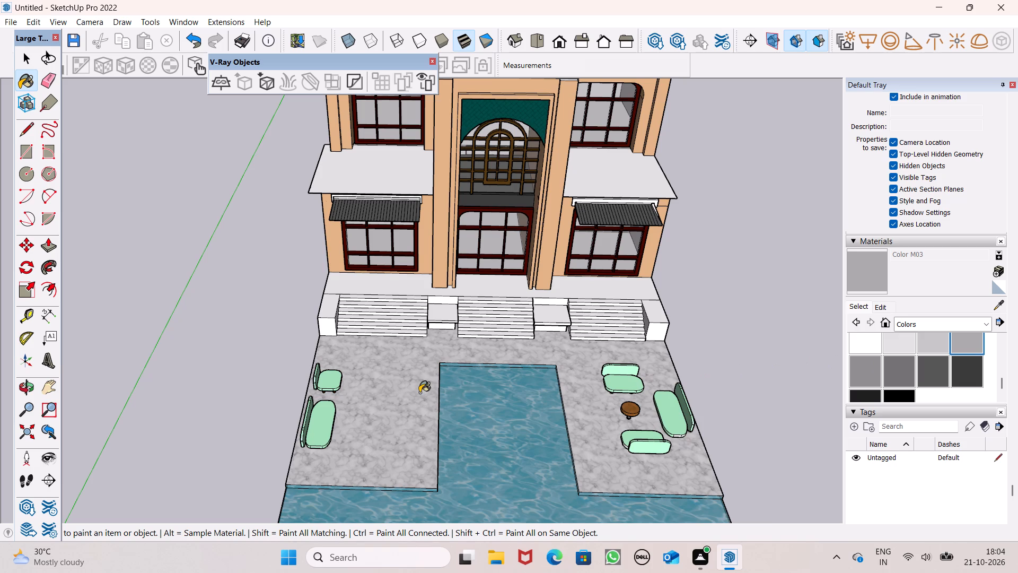
scroll(383, 357, "up", 6)
middle_click_drag(344, 267, 524, 268)
scroll(344, 268, "up", 5)
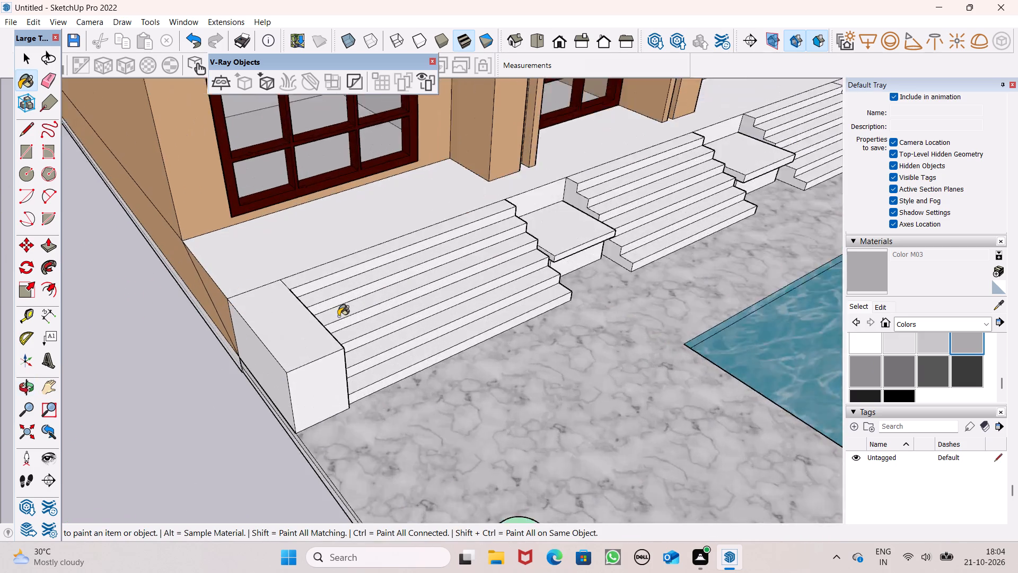
scroll(338, 316, "up", 3)
left_click(362, 251)
left_click(394, 273)
left_click_drag(396, 275, 402, 287)
left_click_drag(405, 290, 410, 298)
left_click(411, 298)
left_click(420, 306)
left_click_drag(421, 307, 423, 312)
left_click(437, 315)
left_click(446, 322)
left_click_drag(459, 326, 462, 332)
left_click(473, 335)
left_click_drag(487, 342, 492, 348)
left_click(492, 348)
left_click(503, 364)
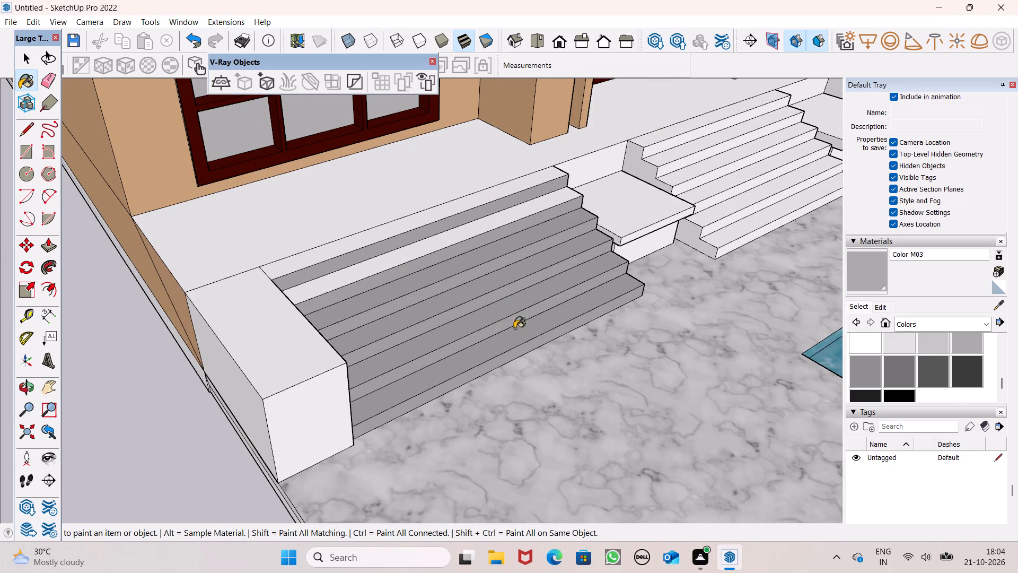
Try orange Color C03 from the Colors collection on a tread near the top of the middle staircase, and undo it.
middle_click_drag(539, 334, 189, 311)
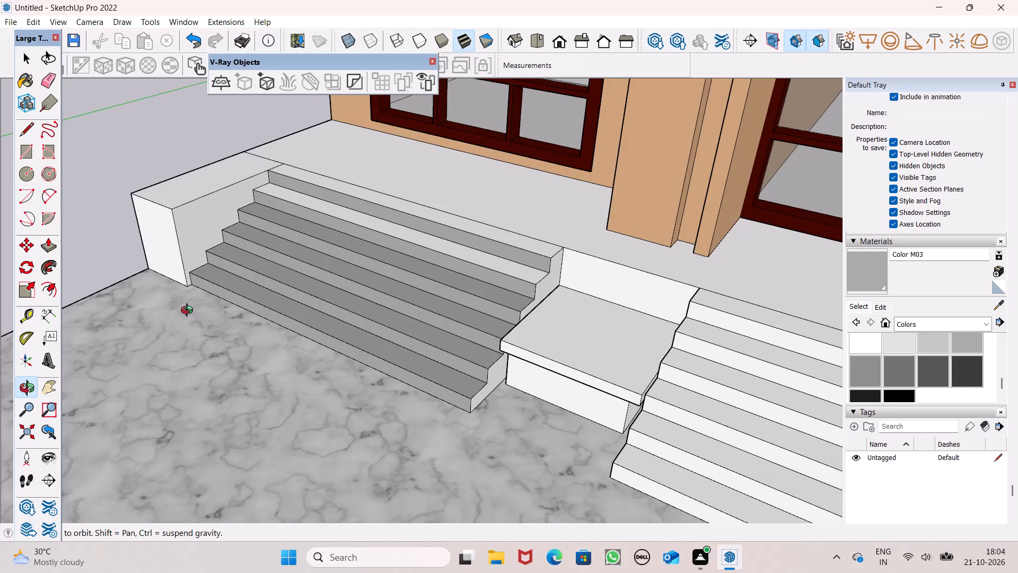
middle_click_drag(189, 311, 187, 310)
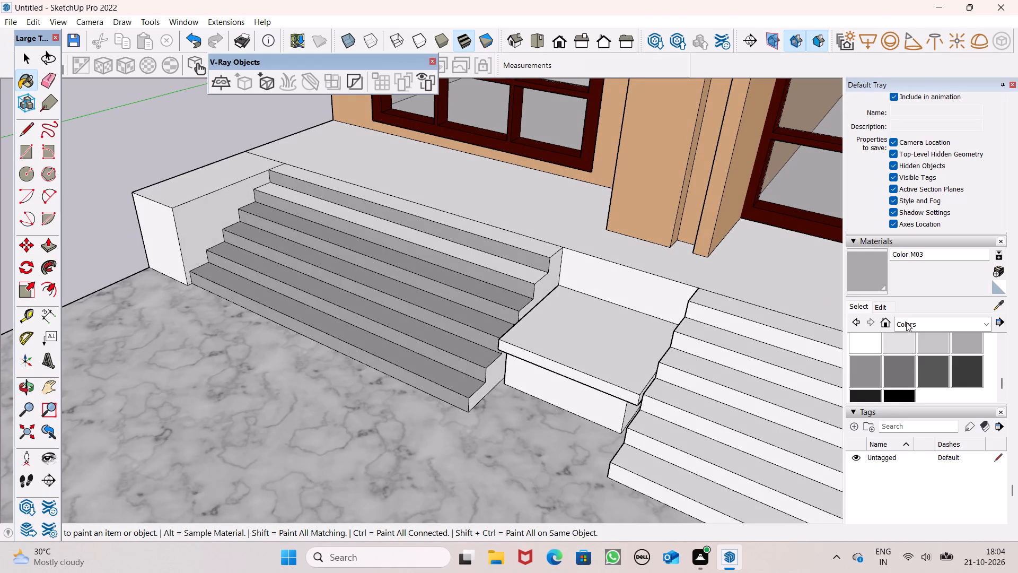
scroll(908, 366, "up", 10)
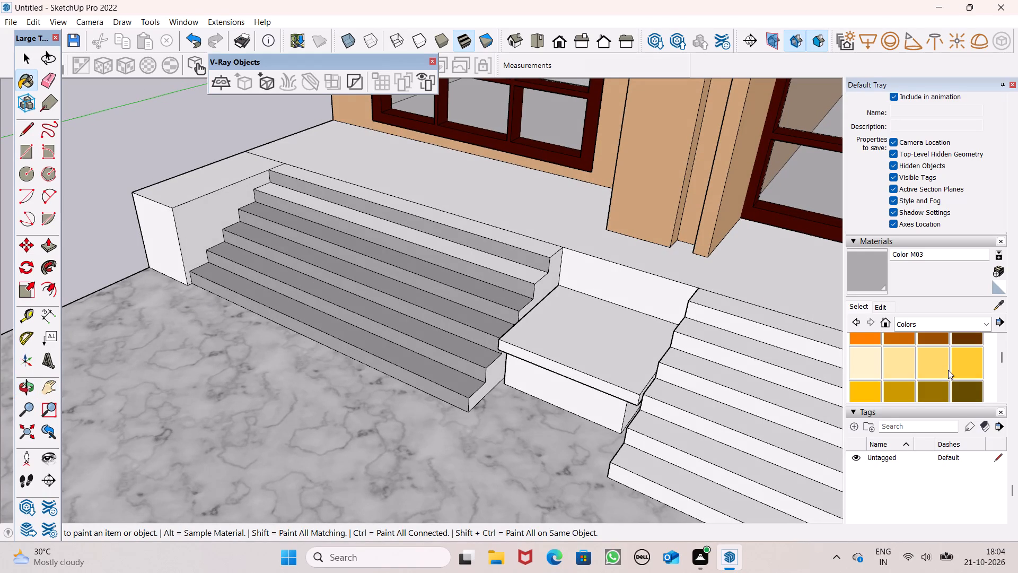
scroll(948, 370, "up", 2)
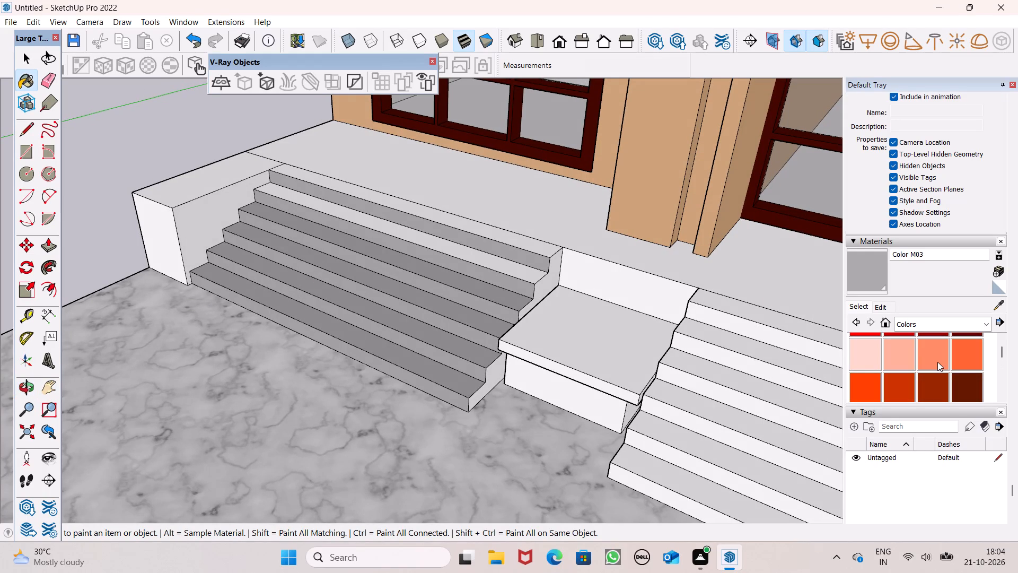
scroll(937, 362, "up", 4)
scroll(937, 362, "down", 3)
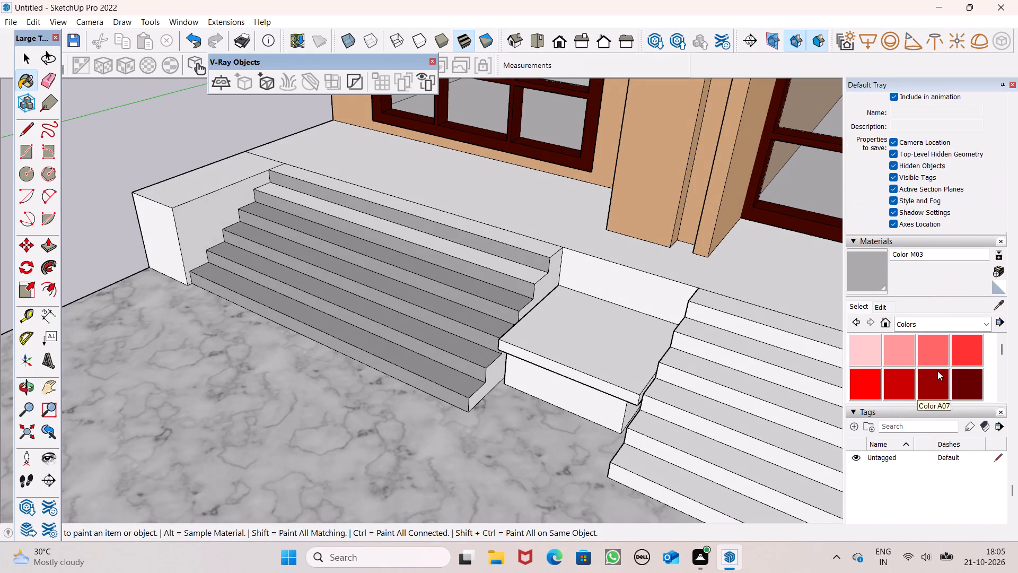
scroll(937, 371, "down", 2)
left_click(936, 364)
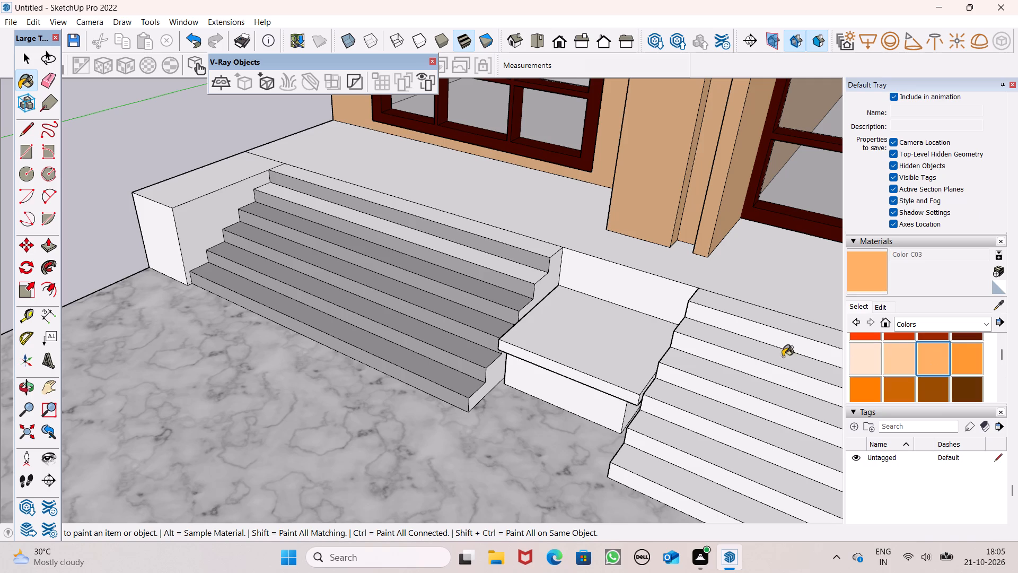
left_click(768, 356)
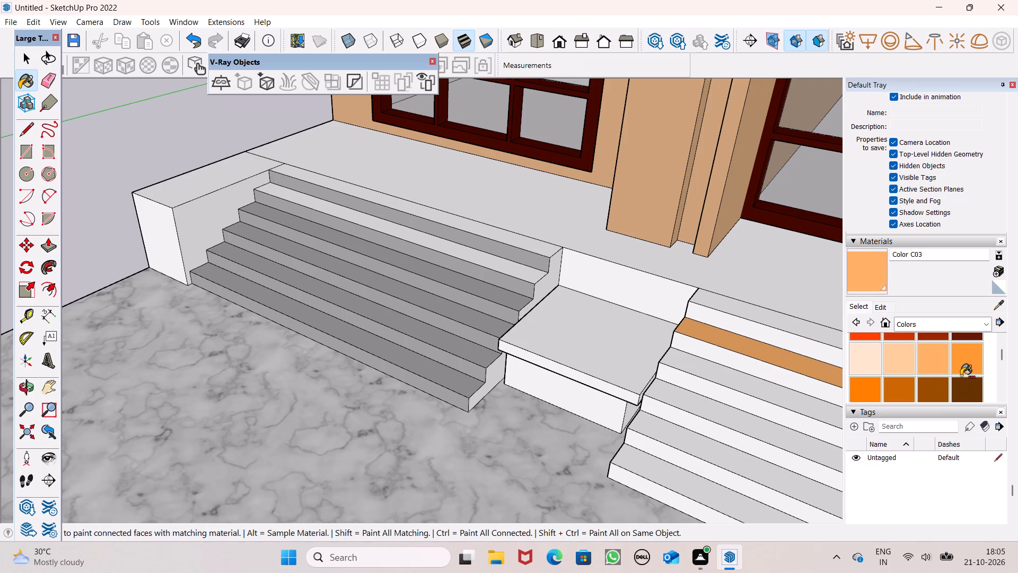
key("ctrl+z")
Paint the tread near the top of the middle staircase with Color C03.
left_click(941, 368)
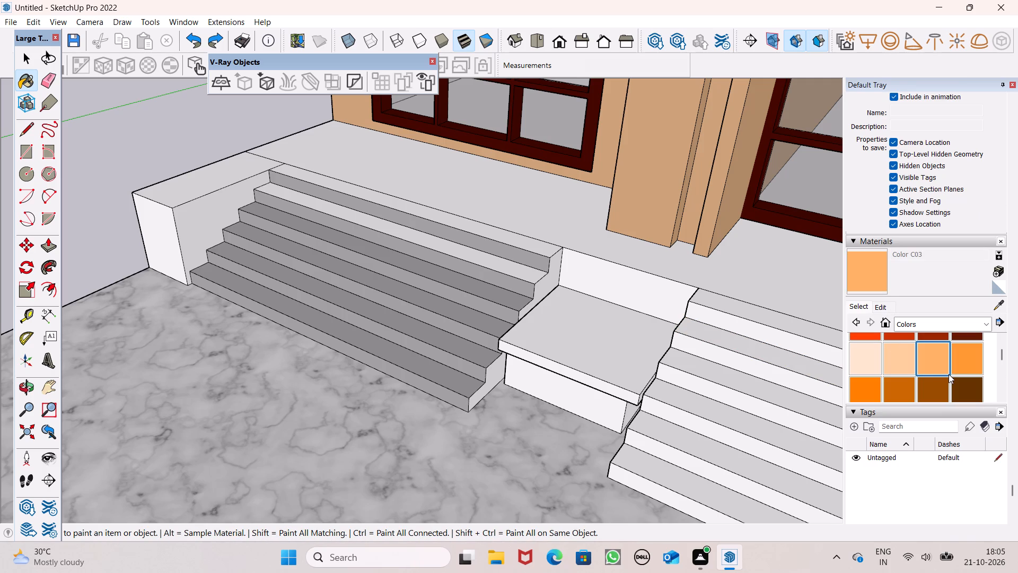
scroll(949, 374, "up", 1)
scroll(949, 374, "down", 1)
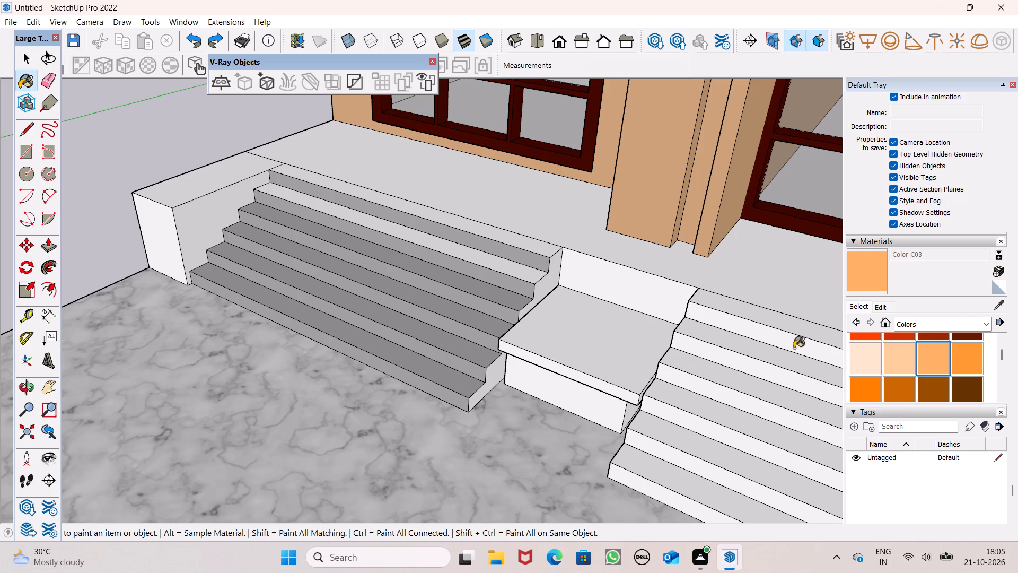
left_click(784, 353)
Adjust Color C03 on the middle staircase tread by lowering its red value to 233.
left_click(884, 305)
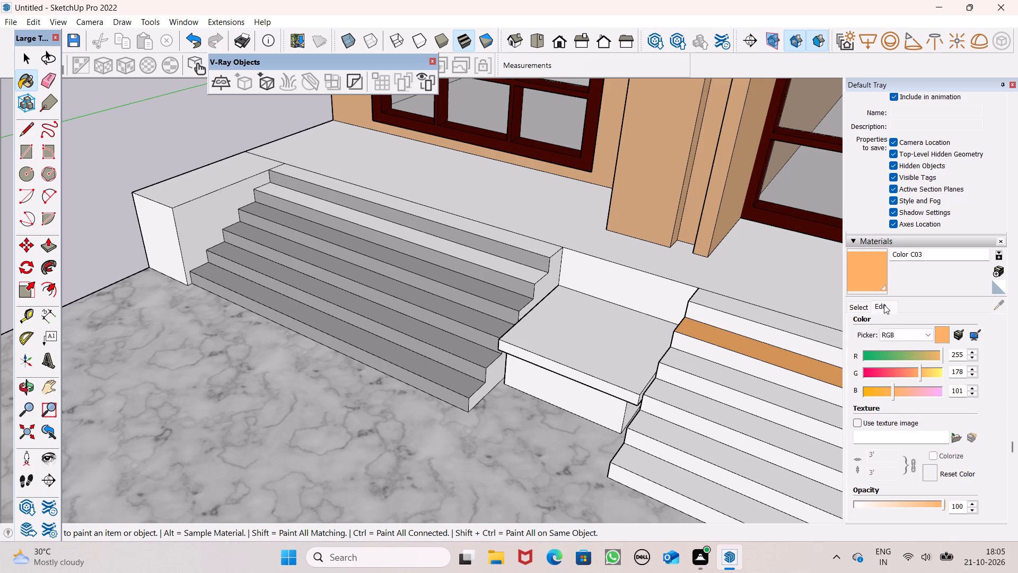
left_click_drag(940, 351, 933, 354)
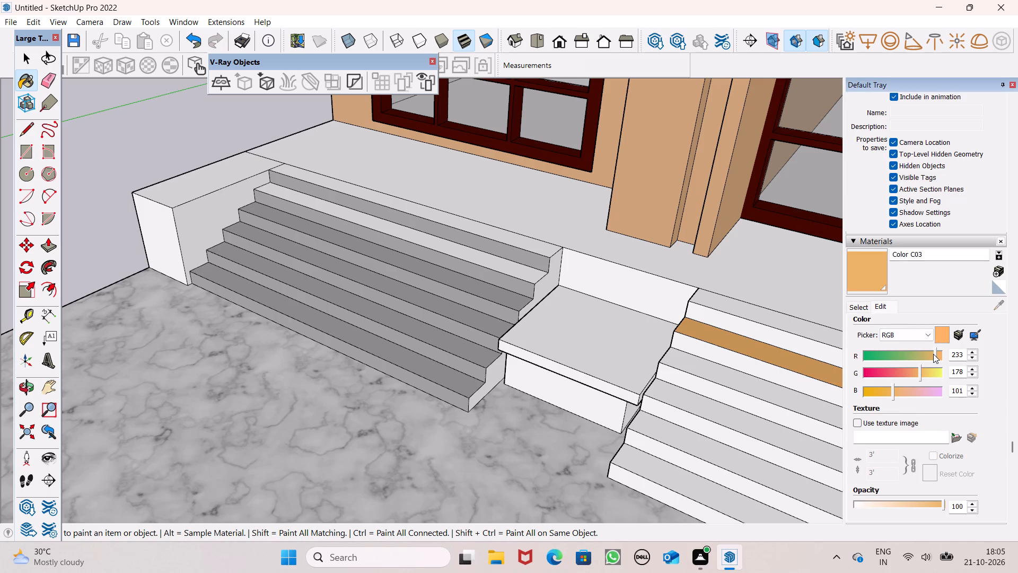
left_click_drag(933, 354, 933, 354)
middle_click_drag(736, 410, 548, 417)
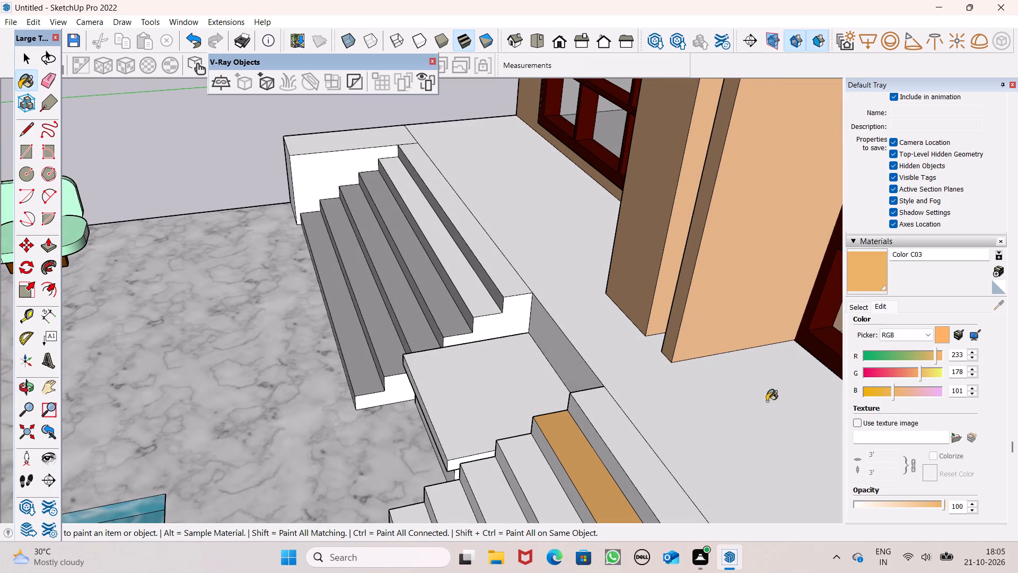
Raise Color C03's blue value to 117 and paint the raised deck along the building front with it.
left_click(898, 389)
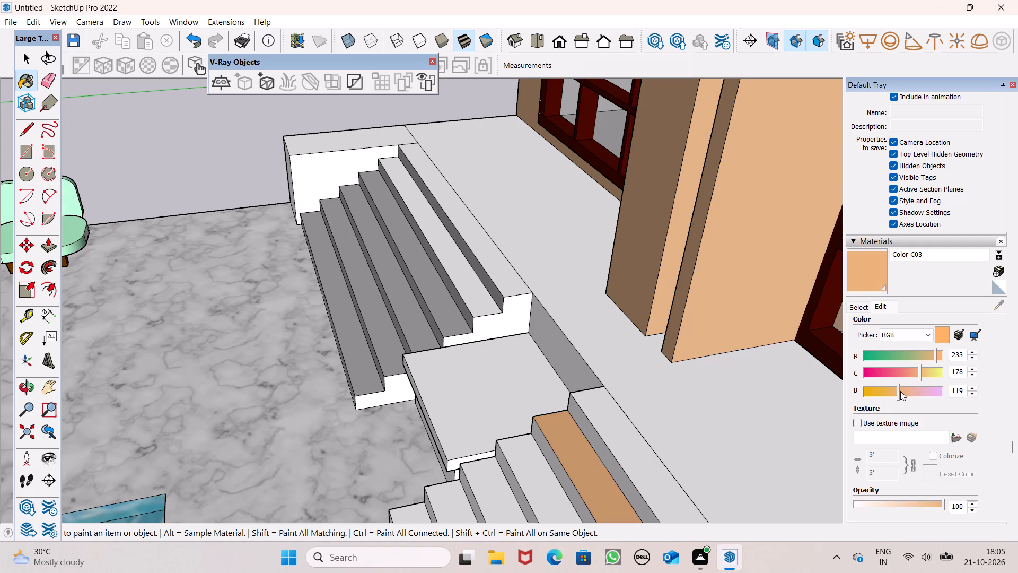
left_click(875, 280)
left_click(691, 417)
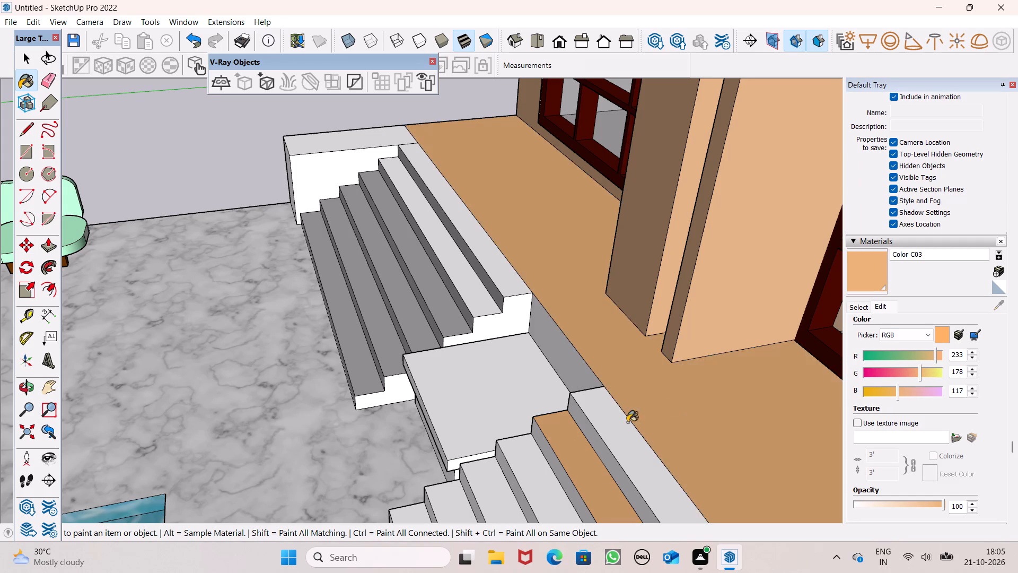
Adjust Color C03 to red 223, green 184 and blue 123 for a more muted tan.
middle_click_drag(627, 423, 810, 472)
scroll(543, 396, "down", 4)
middle_click_drag(547, 386, 674, 359)
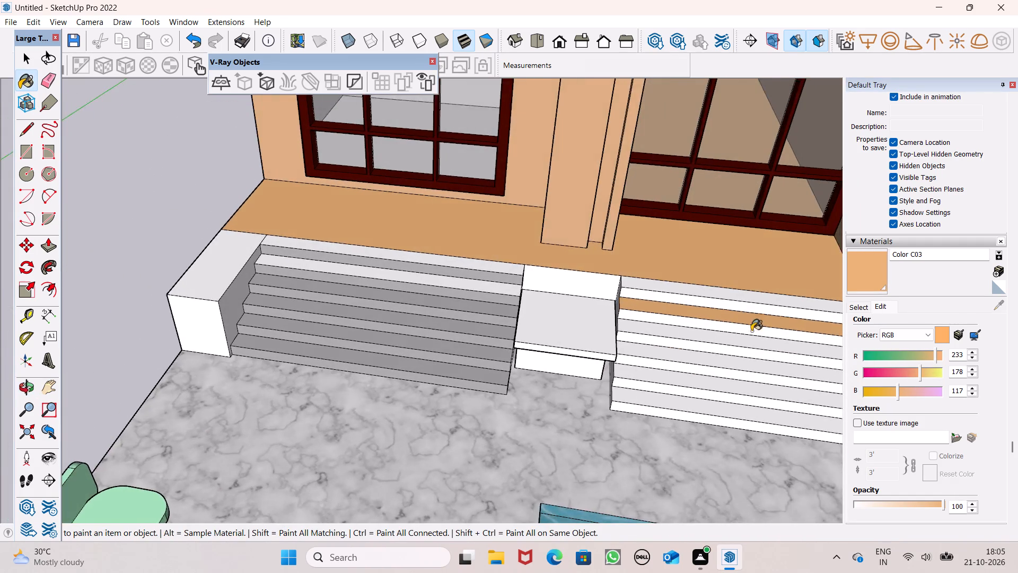
scroll(792, 340, "up", 3)
left_click_drag(936, 350, 933, 353)
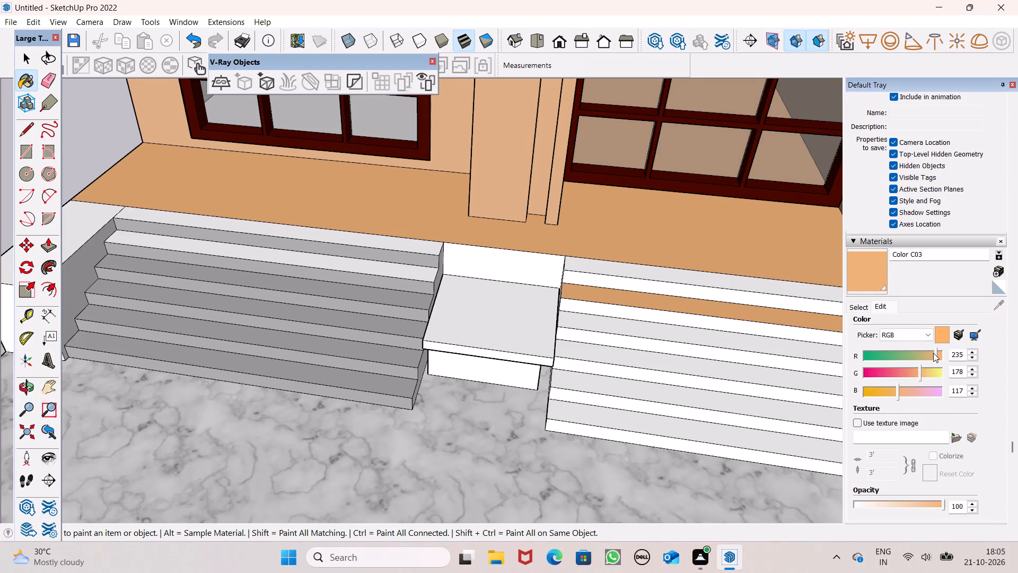
left_click_drag(933, 353, 931, 354)
scroll(487, 274, "down", 4)
middle_click_drag(486, 277, 542, 370)
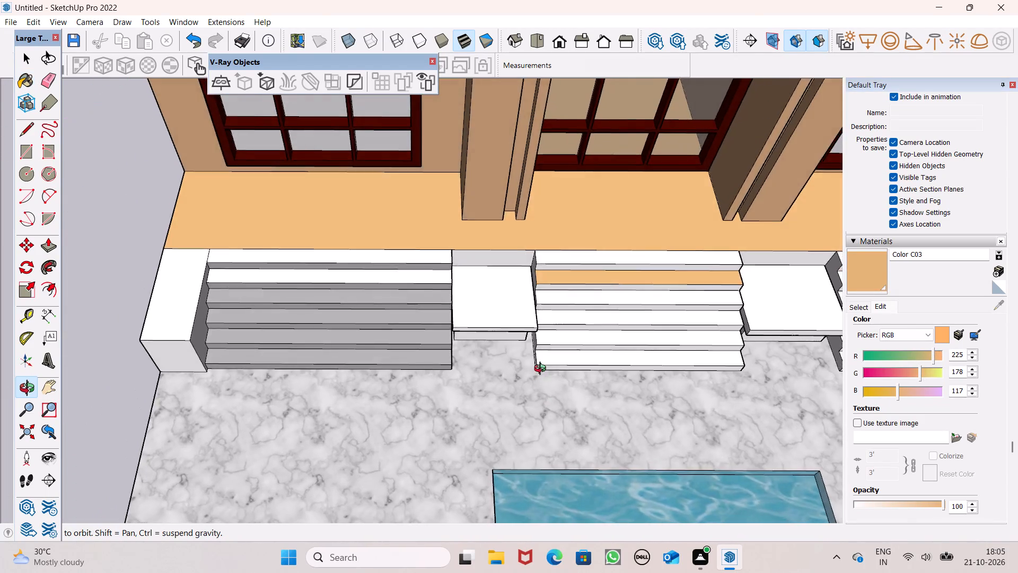
middle_click_drag(542, 370, 669, 373)
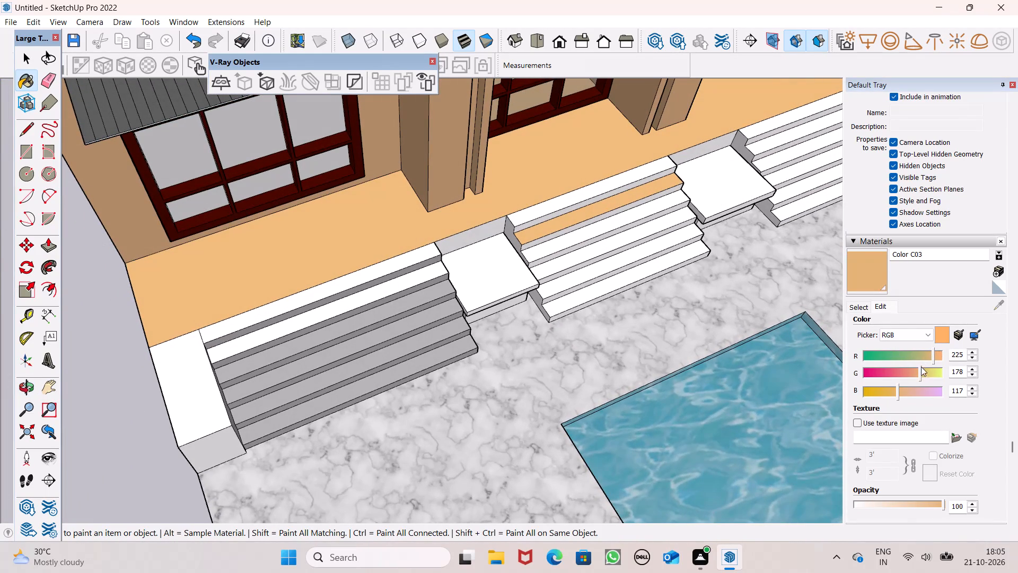
left_click(916, 370)
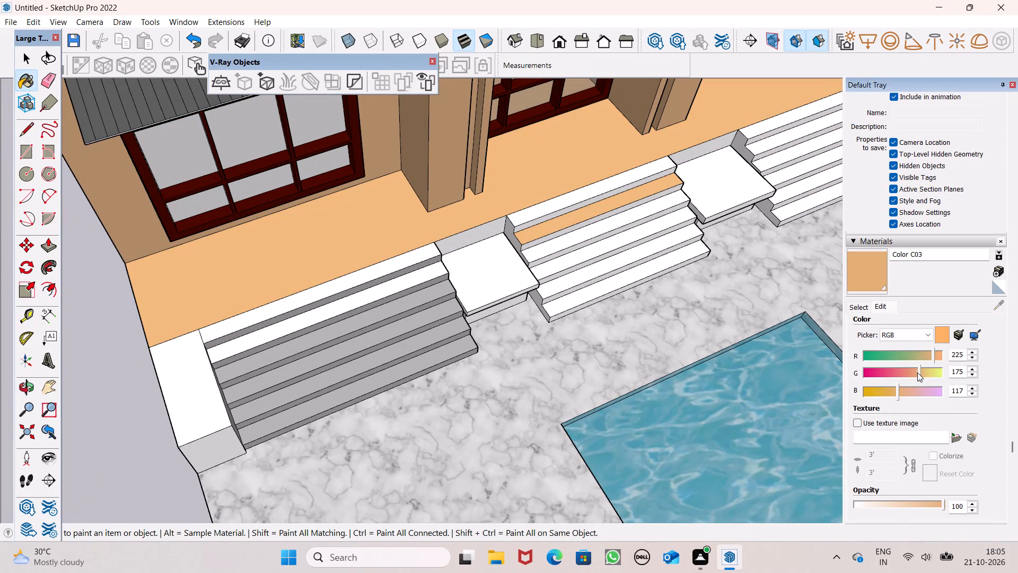
left_click_drag(894, 383, 906, 385)
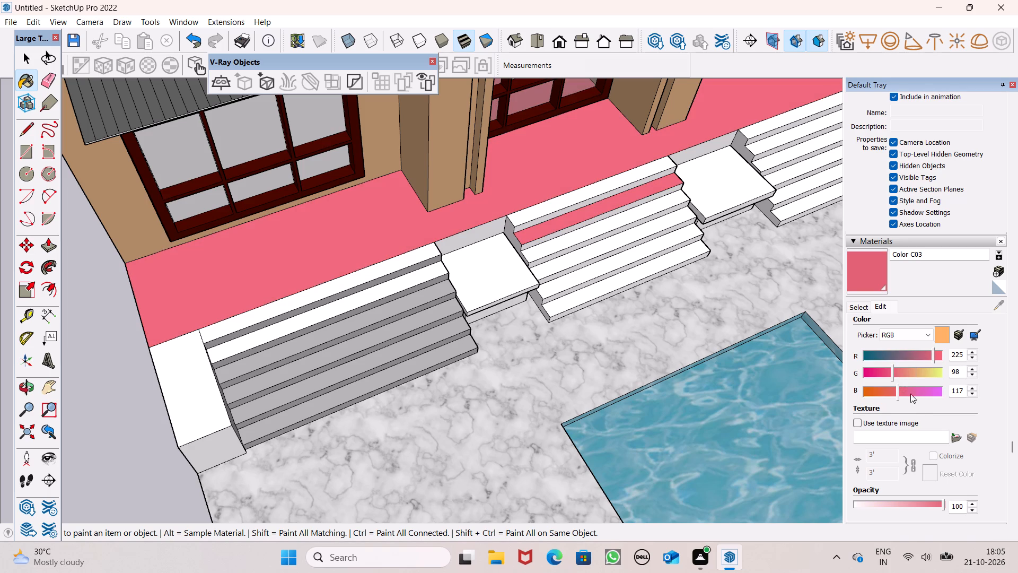
left_click(899, 393)
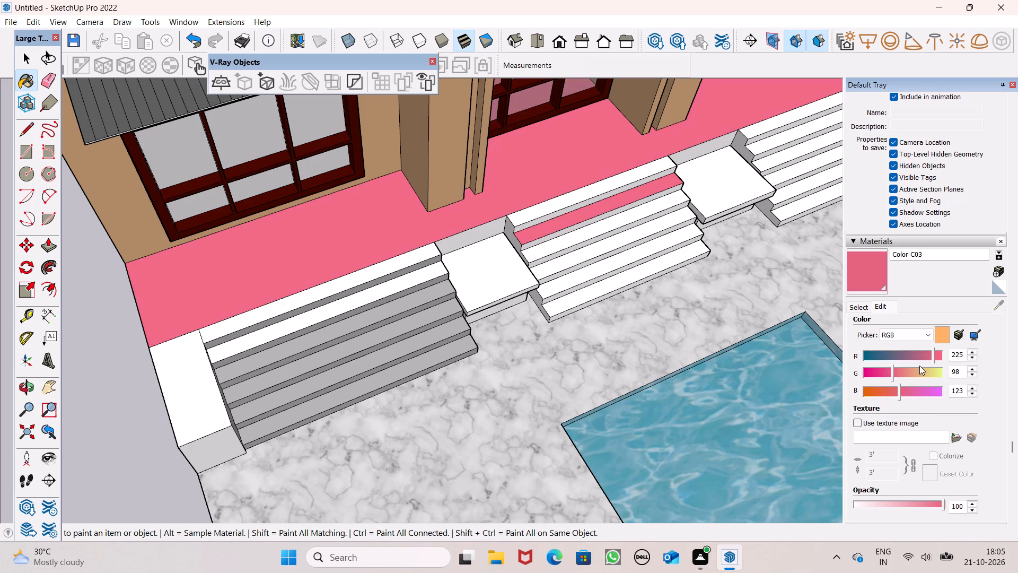
left_click(919, 366)
left_click_drag(925, 372, 919, 378)
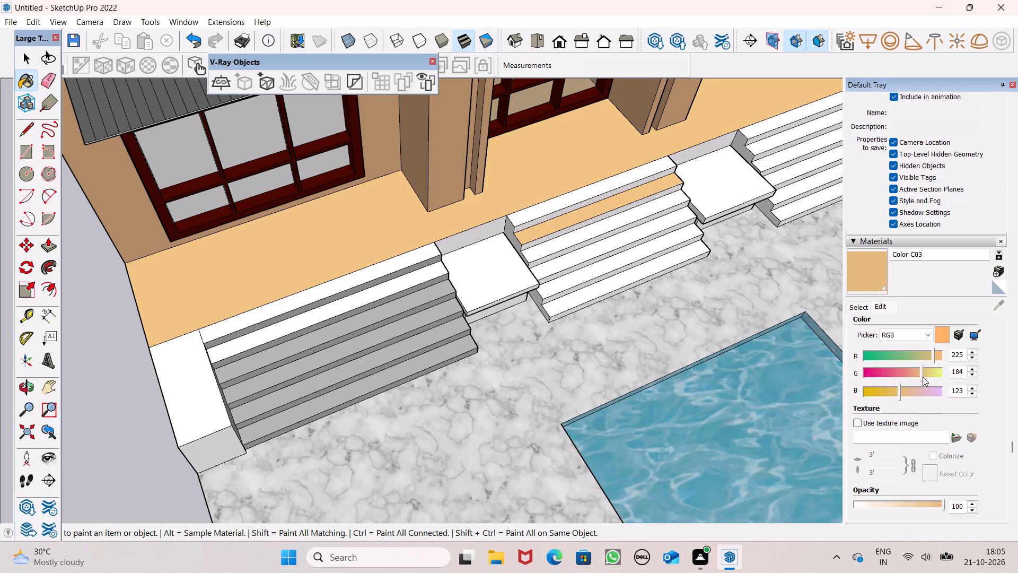
left_click_drag(933, 353, 932, 355)
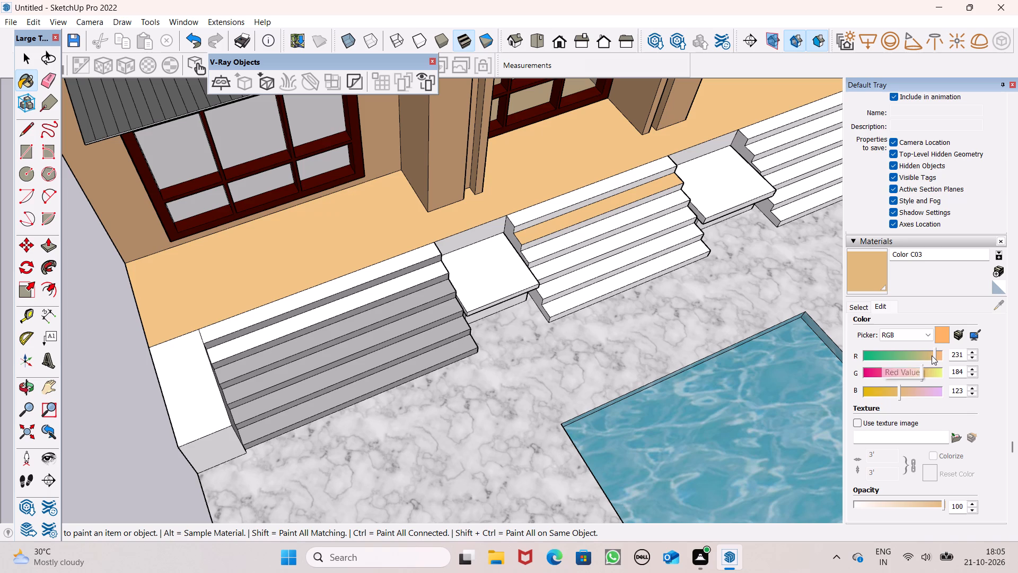
left_click_drag(932, 355, 922, 363)
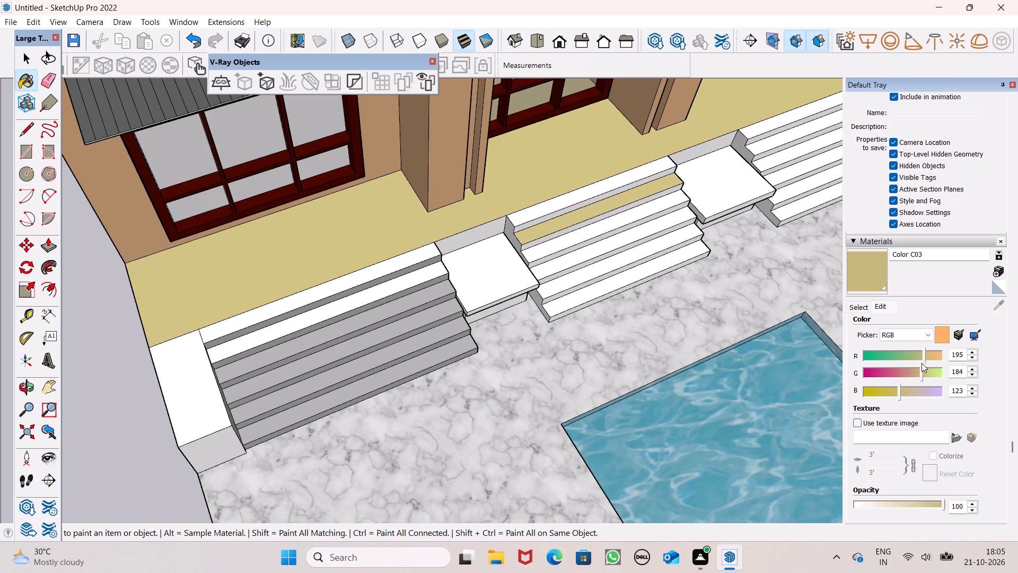
left_click_drag(922, 363, 930, 363)
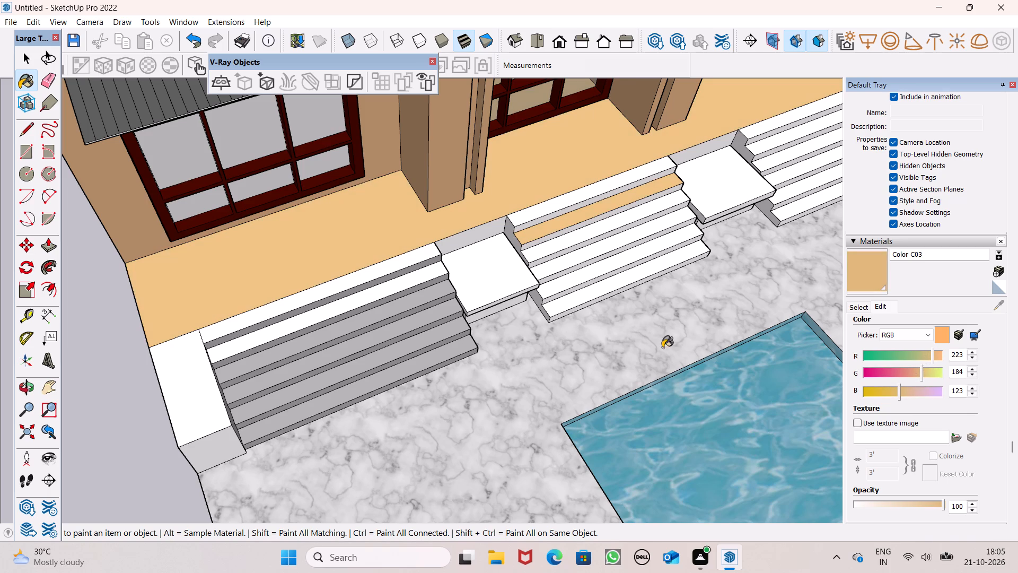
Paint the top of the block between the left-hand and middle staircases with Color C03.
scroll(504, 348, "down", 3)
middle_click_drag(501, 356, 432, 250)
scroll(432, 247, "up", 1)
scroll(480, 290, "down", 6)
middle_click_drag(488, 309, 438, 160)
scroll(441, 160, "up", 1)
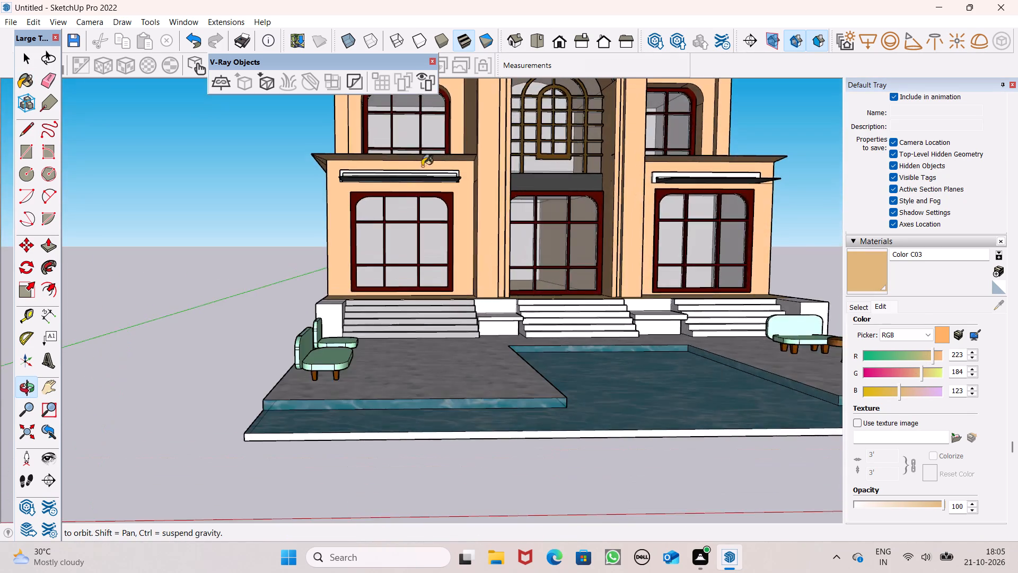
scroll(364, 294, "up", 7)
scroll(409, 336, "down", 6)
middle_click_drag(410, 338, 503, 430)
scroll(523, 367, "up", 8)
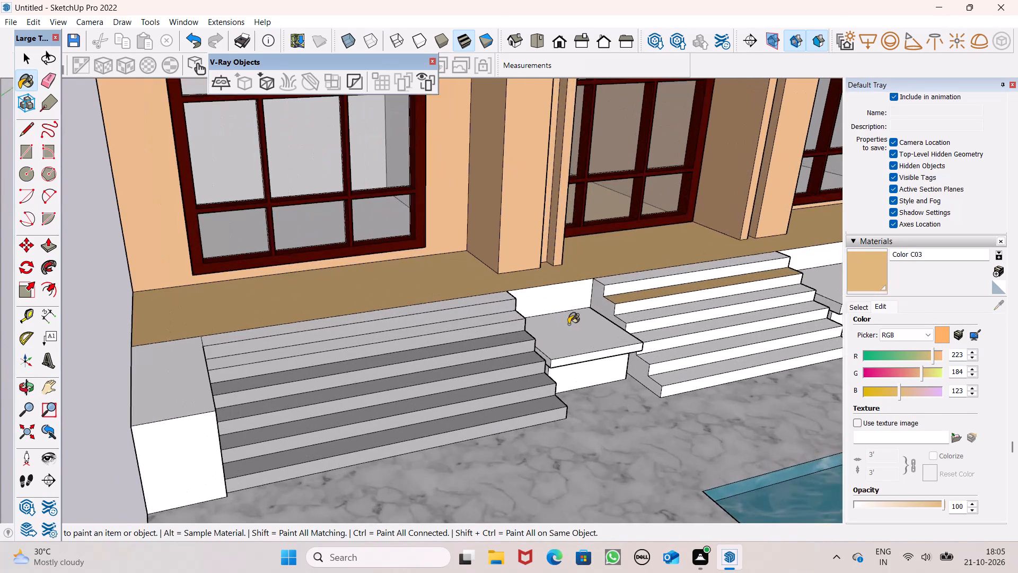
left_click(573, 327)
Paint the slab edges, the front and the side facing the left-hand staircase of that block with Color C03.
scroll(575, 348, "up", 2)
middle_click_drag(575, 349, 533, 207)
scroll(557, 318, "up", 2)
middle_click_drag(564, 394, 627, 421)
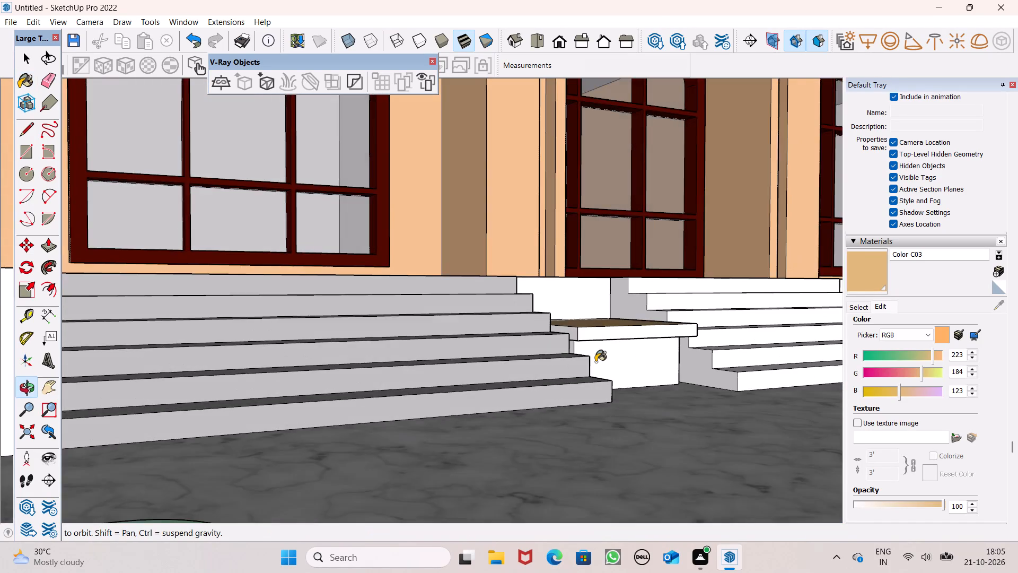
scroll(595, 362, "up", 6)
left_click(575, 309)
left_click(596, 310)
left_click(617, 336)
middle_click_drag(672, 327, 670, 338)
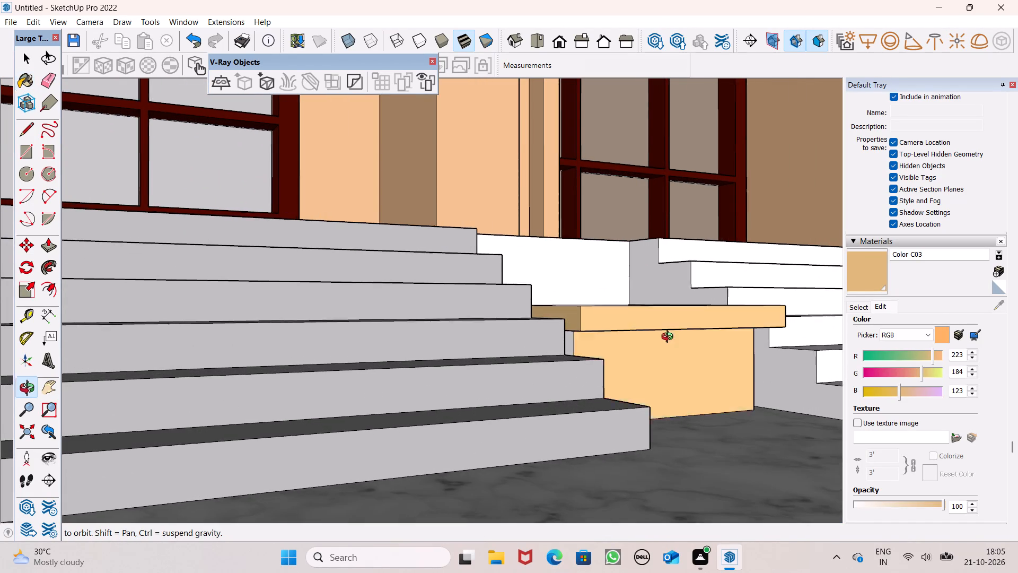
scroll(671, 335, "up", 1)
middle_click_drag(670, 338, 662, 350)
scroll(532, 378, "up", 3)
left_click(557, 361)
Paint one lower tread and two risers of the left-hand staircase with Color C03.
left_click(529, 384)
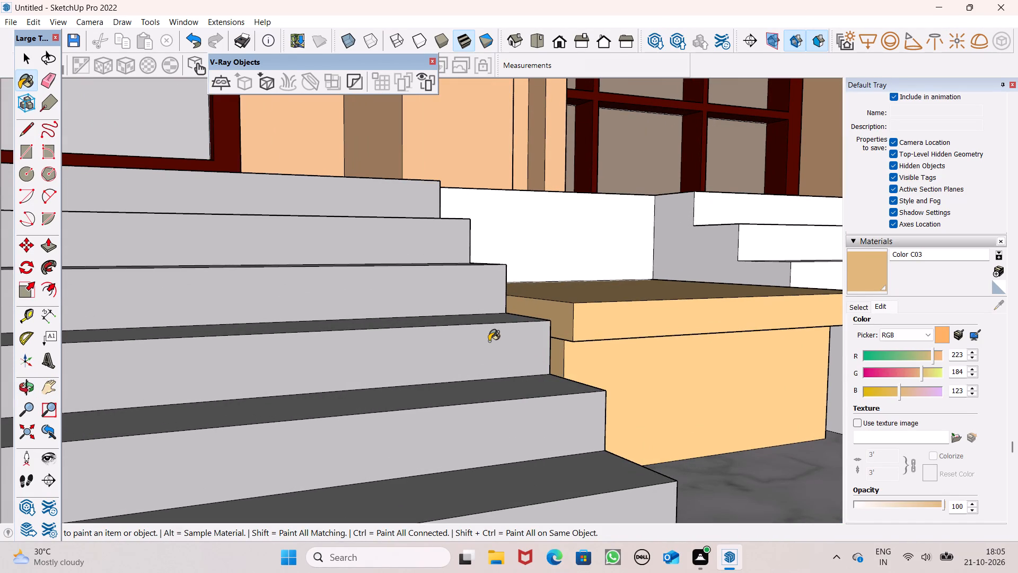
left_click(489, 341)
left_click(480, 288)
Paint the middle staircase's stepped side face, top two risers and most of its treads with Color C03.
scroll(496, 267, "down", 8)
middle_click_drag(515, 283, 559, 424)
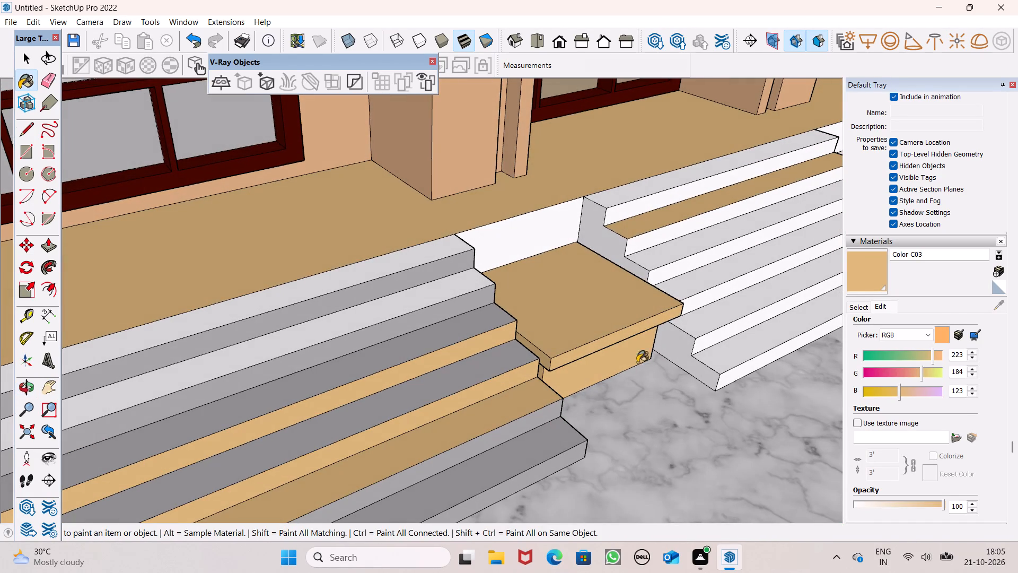
left_click(676, 338)
left_click(643, 186)
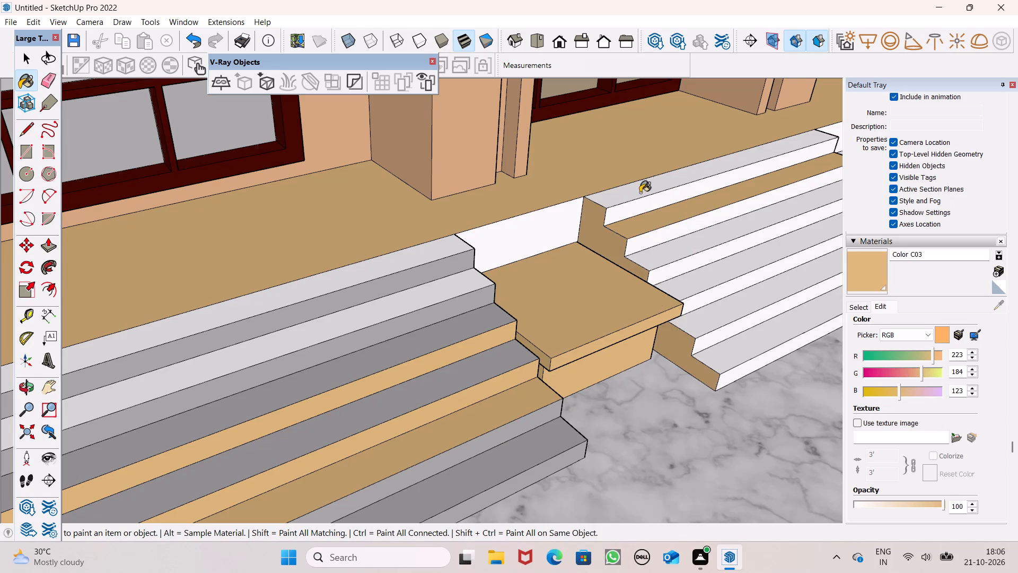
left_click_drag(642, 198, 648, 208)
left_click(666, 237)
left_click_drag(675, 255, 676, 261)
left_click(687, 279)
left_click_drag(690, 277, 692, 282)
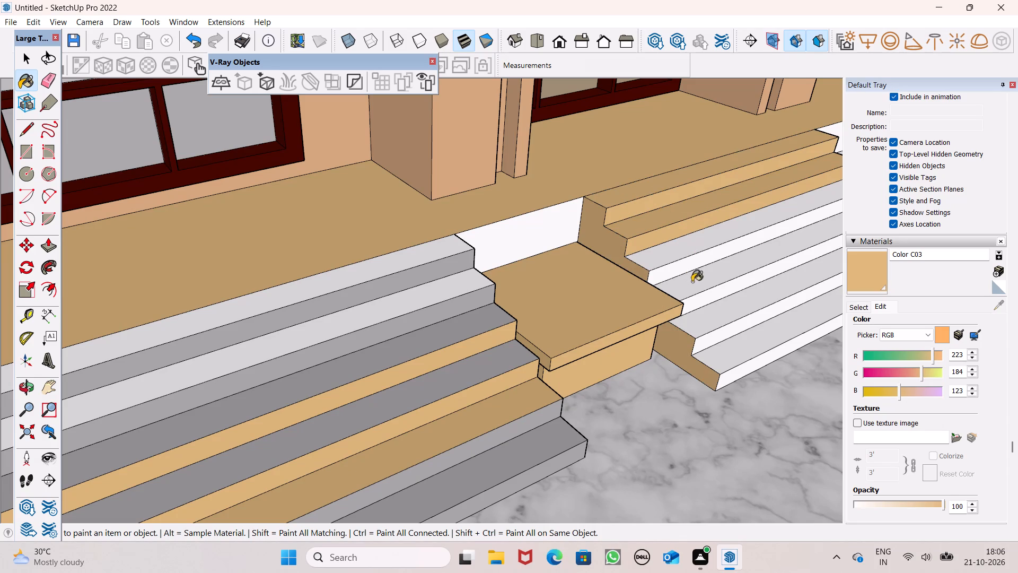
left_click_drag(692, 282, 695, 285)
left_click(731, 314)
left_click_drag(731, 312, 731, 323)
left_click(743, 331)
left_click_drag(739, 326, 739, 331)
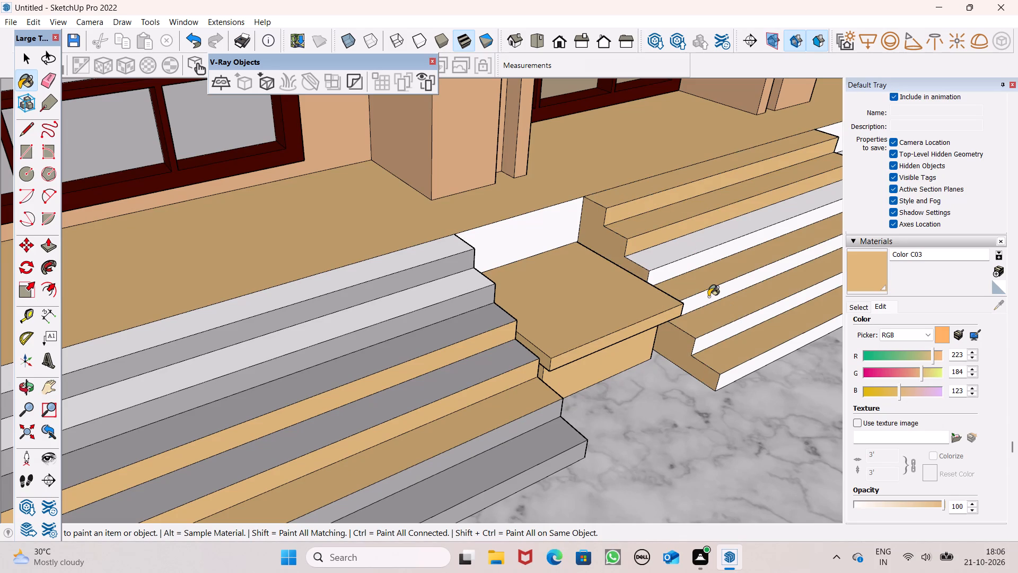
Paint the remaining tread and risers of the middle staircase with Color C03.
left_click(707, 296)
left_click(682, 265)
left_click(679, 257)
left_click(669, 247)
scroll(586, 224, "down", 3)
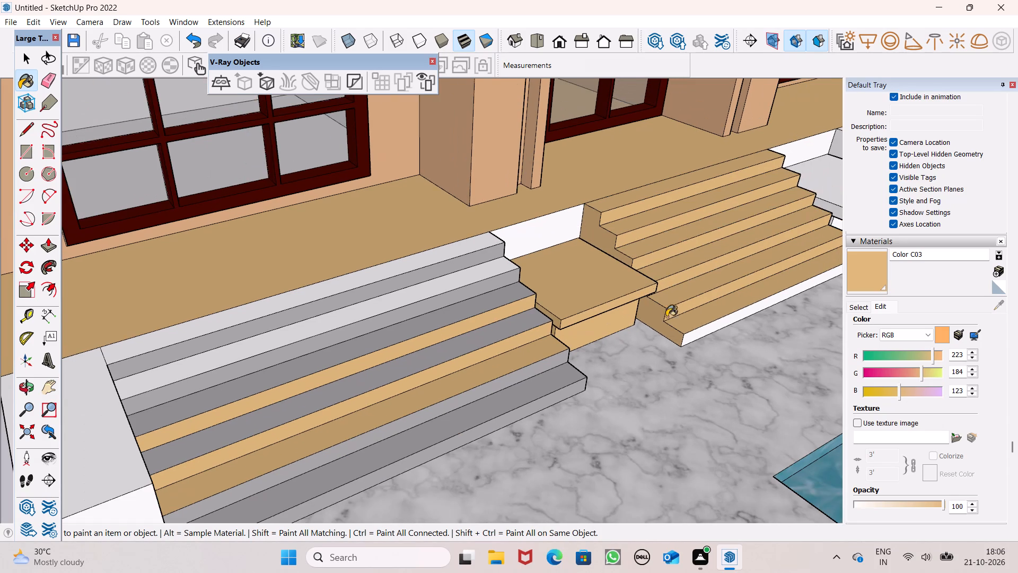
left_click(707, 328)
Paint the upper treads and risers of the left-hand staircase with Color C03 over the gray and white faces.
scroll(659, 280, "down", 5)
scroll(469, 350, "up", 3)
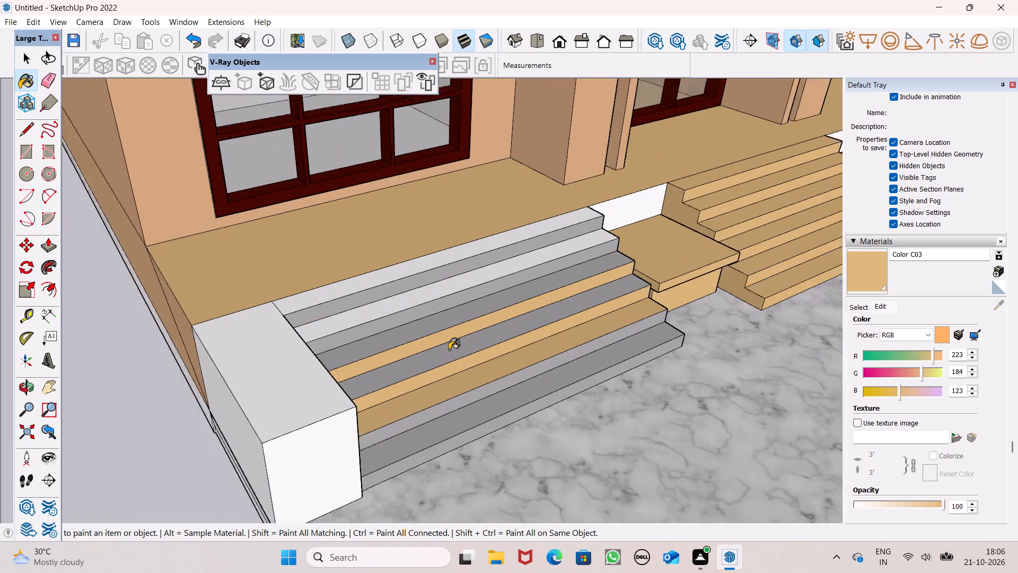
scroll(449, 350, "up", 3)
scroll(375, 283, "up", 4)
left_click(436, 237)
left_click(464, 253)
left_click_drag(467, 286, 469, 292)
left_click_drag(471, 295, 472, 301)
left_click_drag(483, 315, 487, 324)
left_click(488, 324)
left_click(519, 355)
left_click(484, 265)
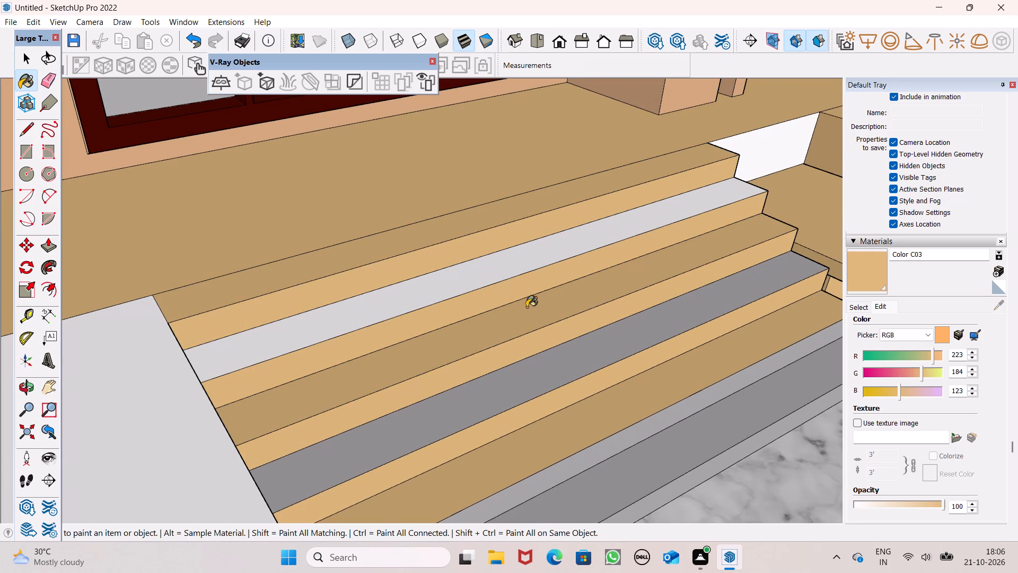
Paint the remaining lower treads and risers of the left-hand staircase, including the bottom riser, with Color C03.
scroll(544, 289, "down", 5)
scroll(492, 327, "up", 1)
left_click(525, 344)
left_click_drag(560, 393, 562, 398)
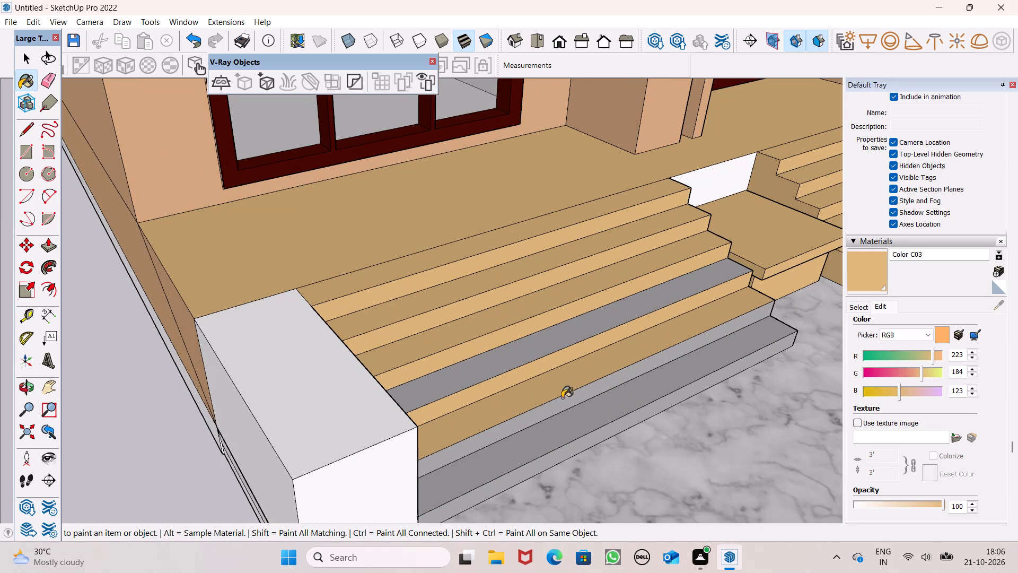
left_click_drag(562, 398, 568, 407)
left_click(584, 421)
scroll(586, 378, "up", 1)
middle_click_drag(586, 378, 549, 337)
scroll(549, 334, "down", 6)
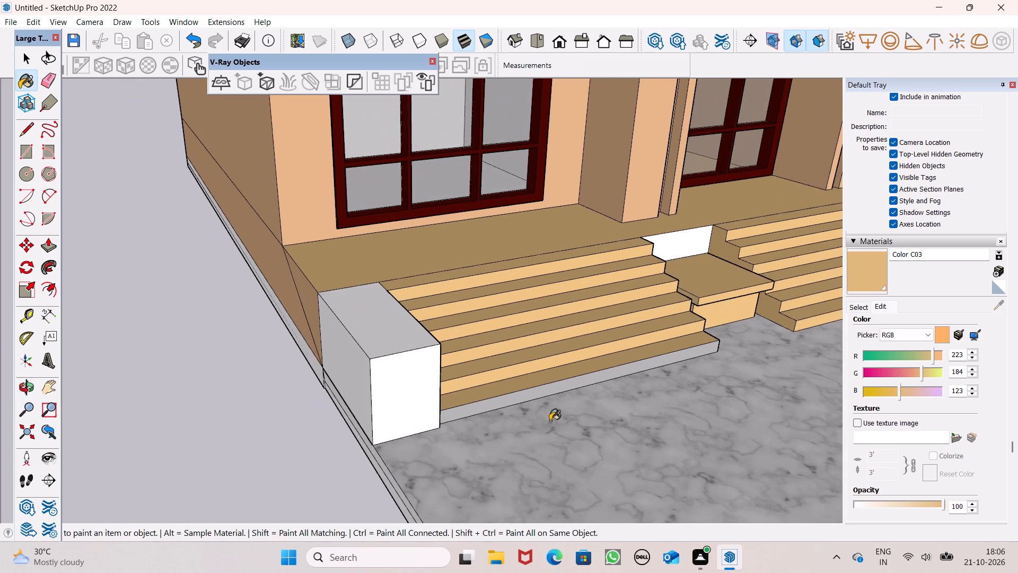
scroll(552, 425, "up", 1)
middle_click_drag(551, 430, 412, 413)
middle_click(413, 413)
scroll(413, 412, "up", 3)
left_click(438, 389)
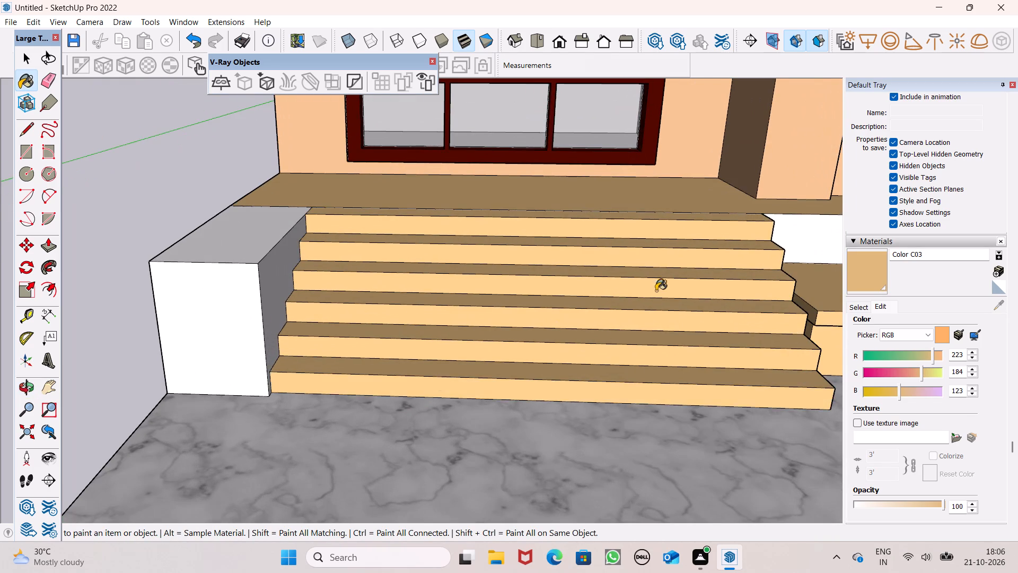
Paint the inner, top, front and outer faces of the left-hand staircase's end wall with Color C03.
scroll(671, 286, "down", 8)
middle_click_drag(626, 286, 423, 318)
scroll(505, 334, "up", 1)
scroll(412, 297, "up", 6)
left_click(434, 293)
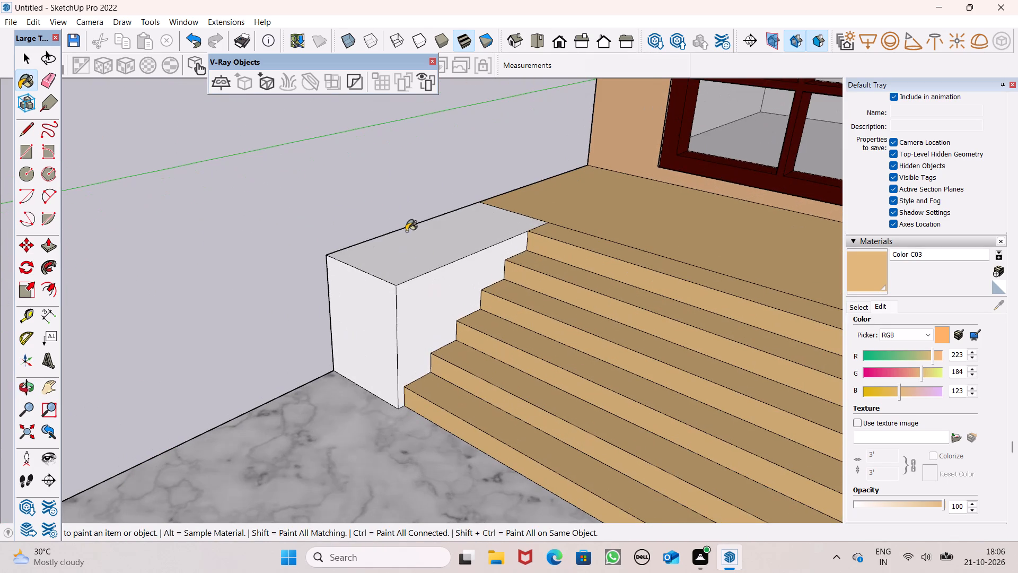
left_click_drag(405, 225, 405, 239)
left_click(393, 287)
middle_click_drag(389, 276, 784, 271)
left_click(438, 288)
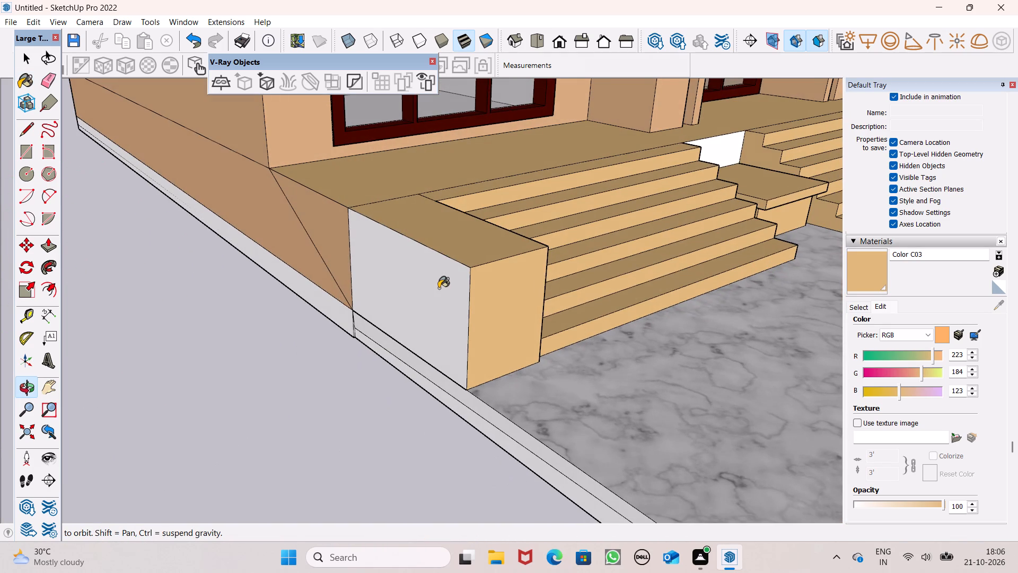
Paint the wall behind the block, the left-hand staircase's stepped side and the block's side facing the middle staircase with Color C03.
scroll(431, 261, "down", 10)
middle_click_drag(463, 263, 170, 300)
scroll(401, 314, "up", 6)
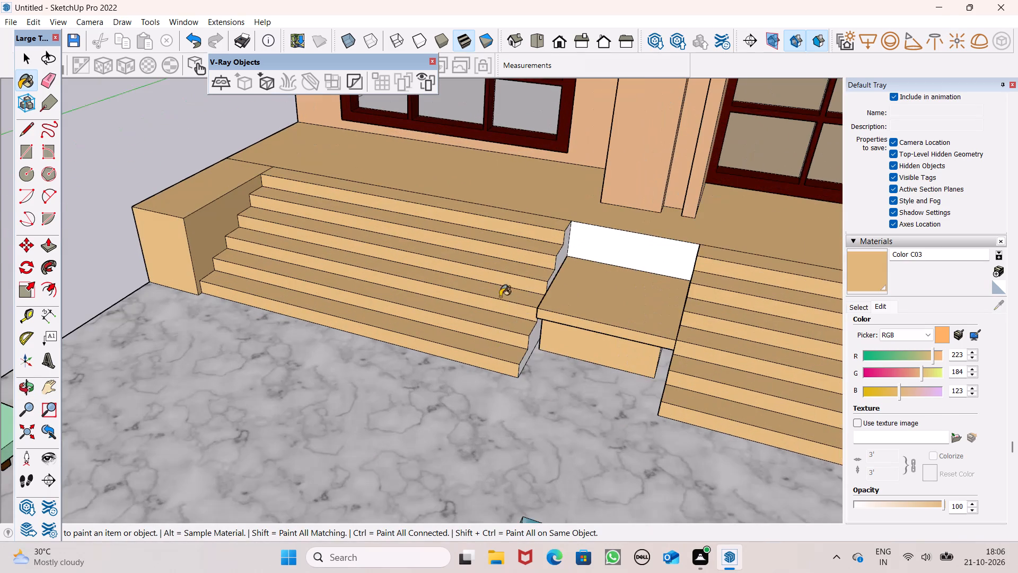
left_click(617, 250)
left_click(565, 257)
scroll(569, 269, "up", 1)
middle_click_drag(570, 270, 509, 238)
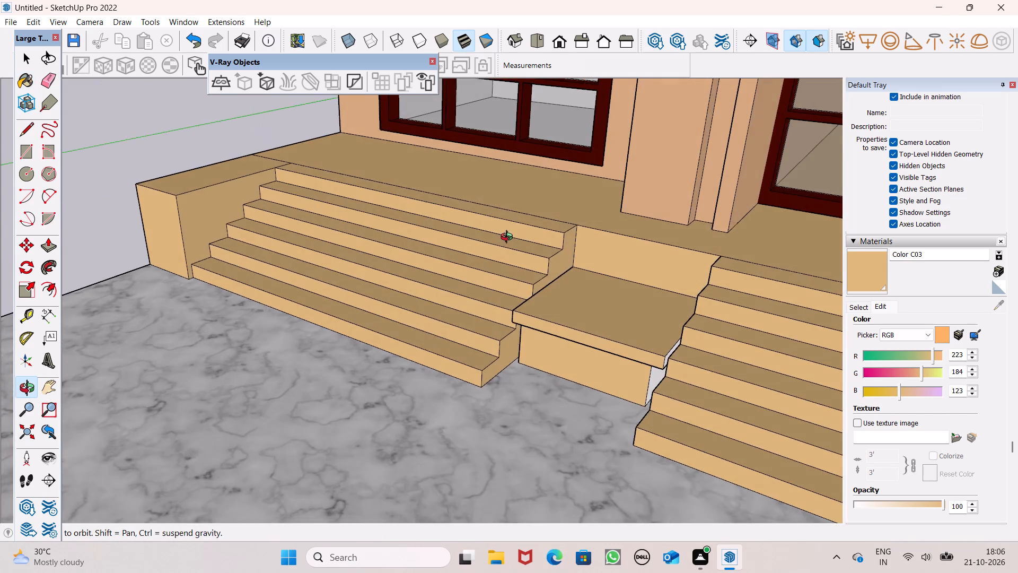
middle_click_drag(509, 238, 506, 237)
scroll(588, 366, "up", 6)
left_click(720, 387)
left_click(735, 362)
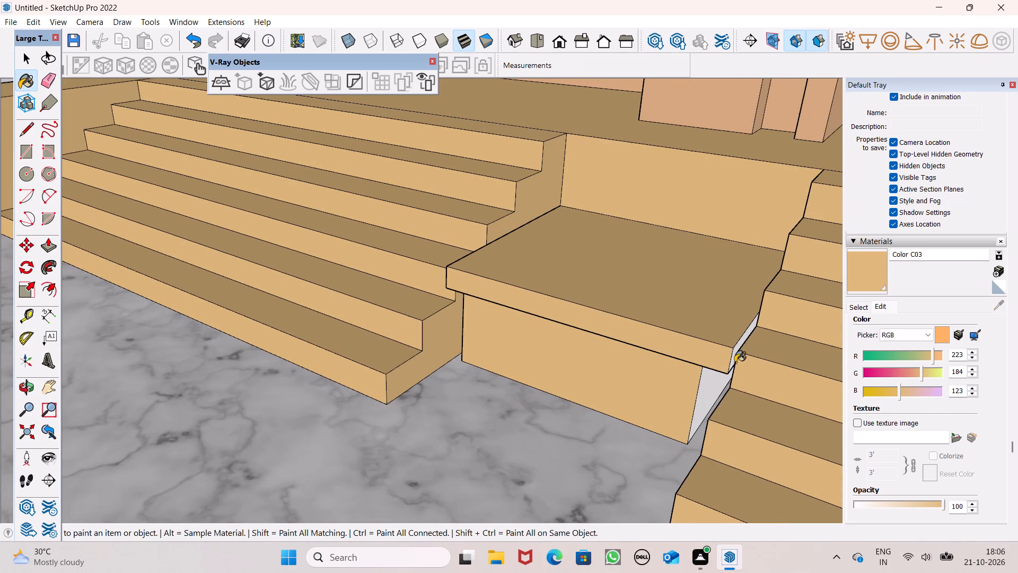
Adjust Color C03 to a pale yellow by setting red to 246 and green to 230.
left_click(936, 354)
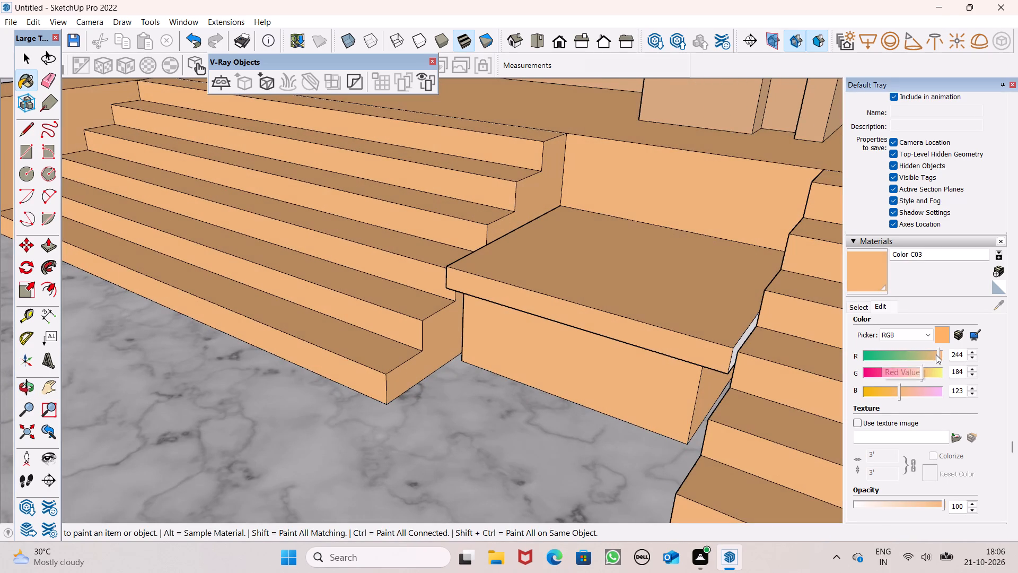
left_click(925, 368)
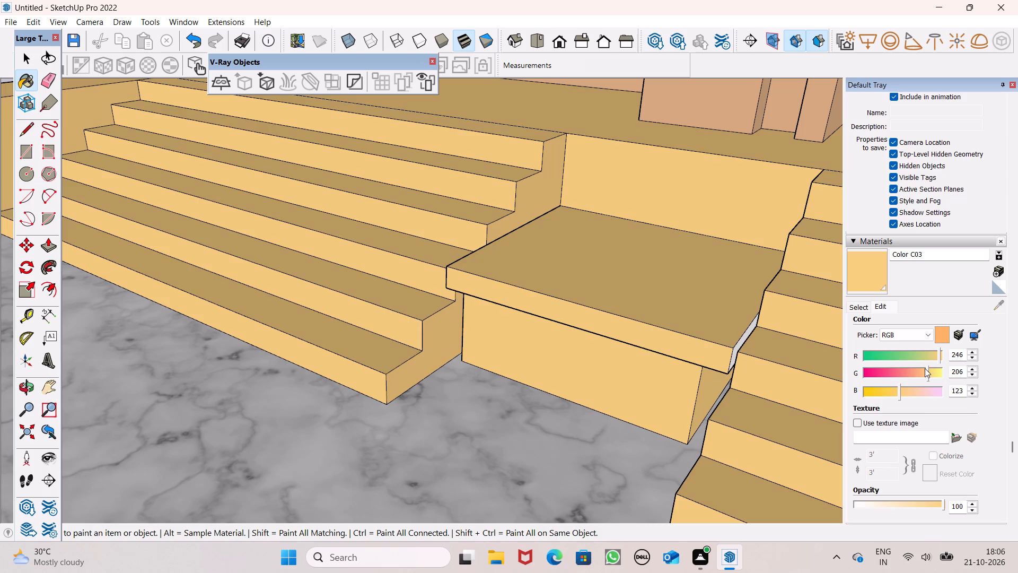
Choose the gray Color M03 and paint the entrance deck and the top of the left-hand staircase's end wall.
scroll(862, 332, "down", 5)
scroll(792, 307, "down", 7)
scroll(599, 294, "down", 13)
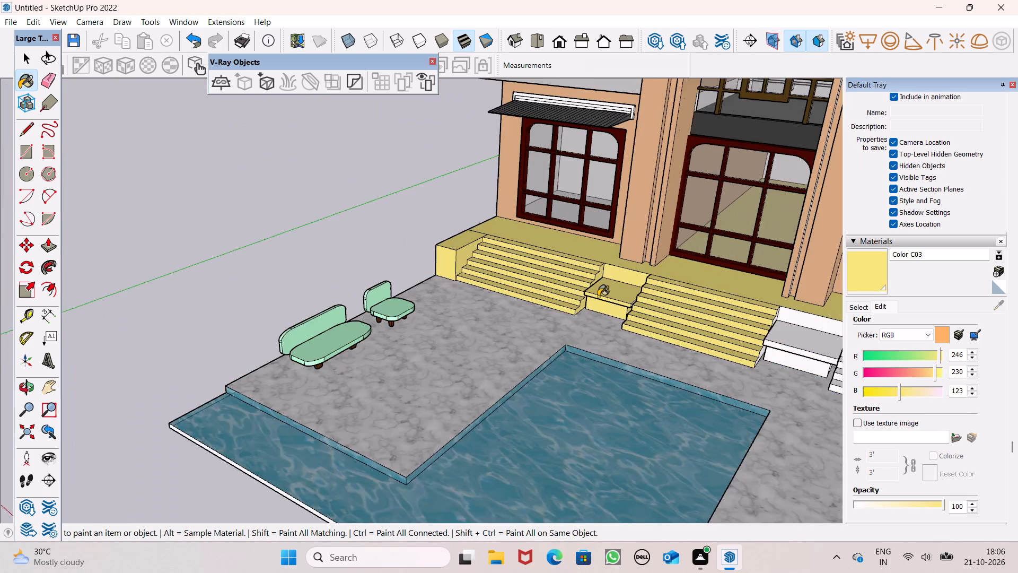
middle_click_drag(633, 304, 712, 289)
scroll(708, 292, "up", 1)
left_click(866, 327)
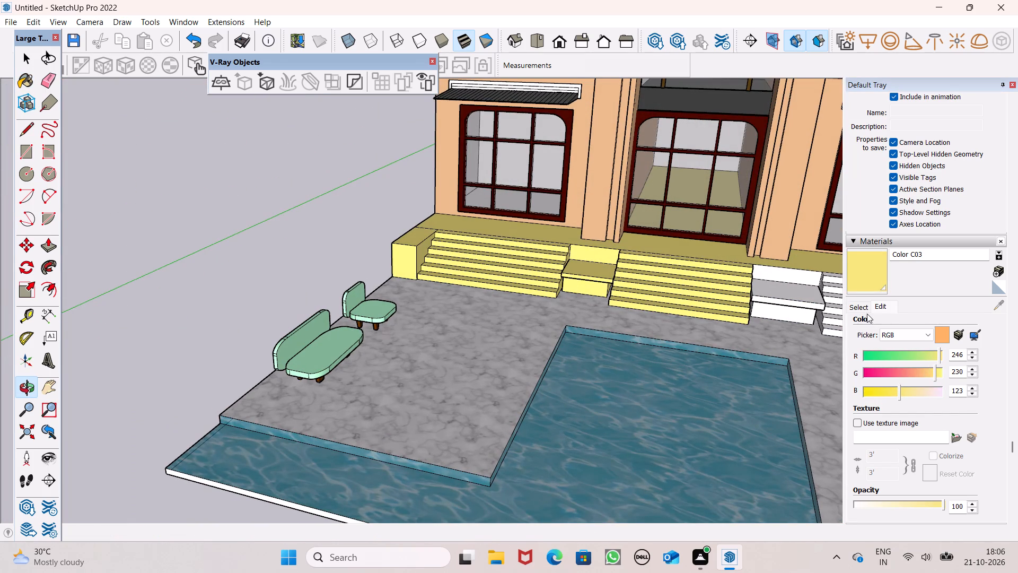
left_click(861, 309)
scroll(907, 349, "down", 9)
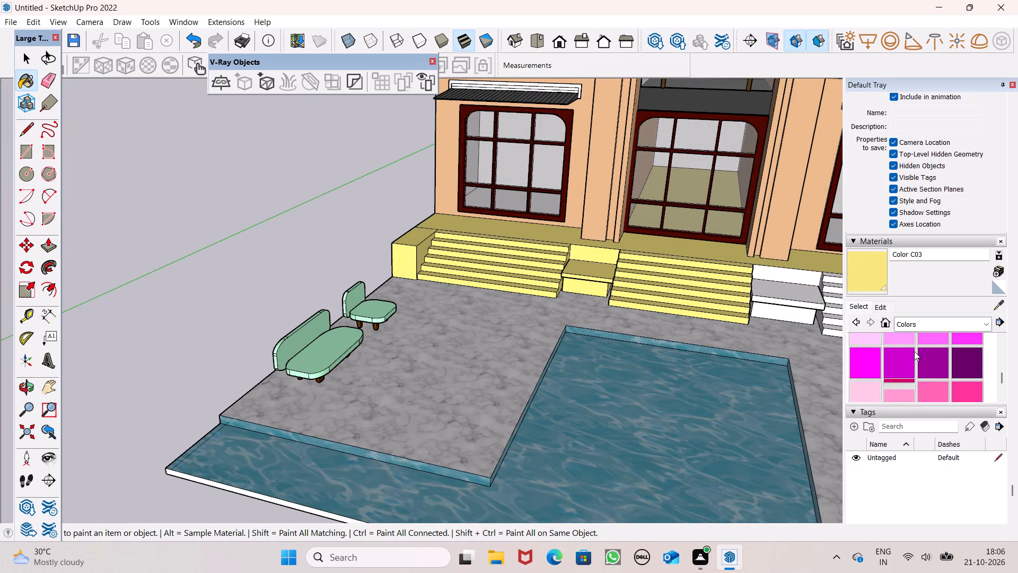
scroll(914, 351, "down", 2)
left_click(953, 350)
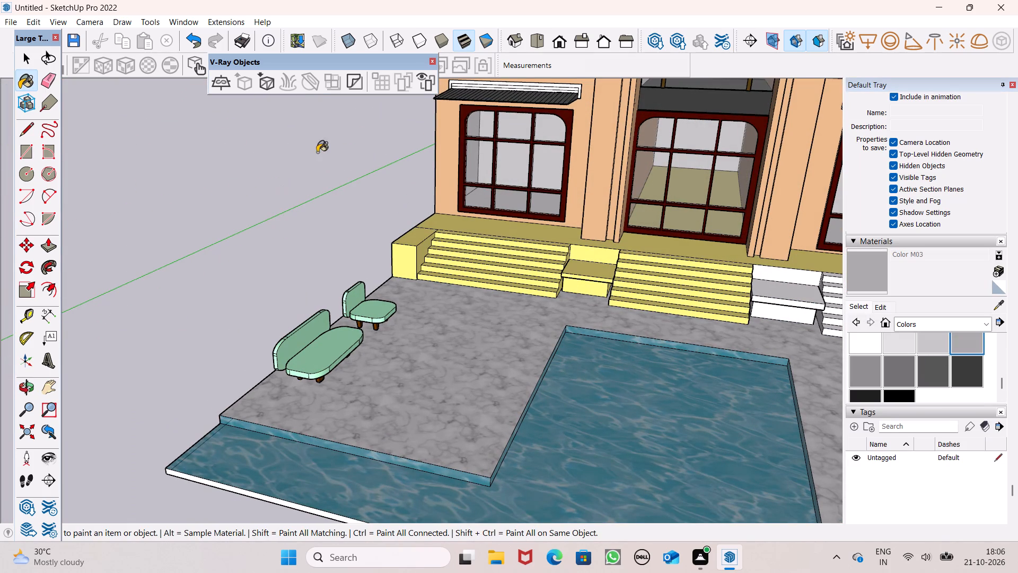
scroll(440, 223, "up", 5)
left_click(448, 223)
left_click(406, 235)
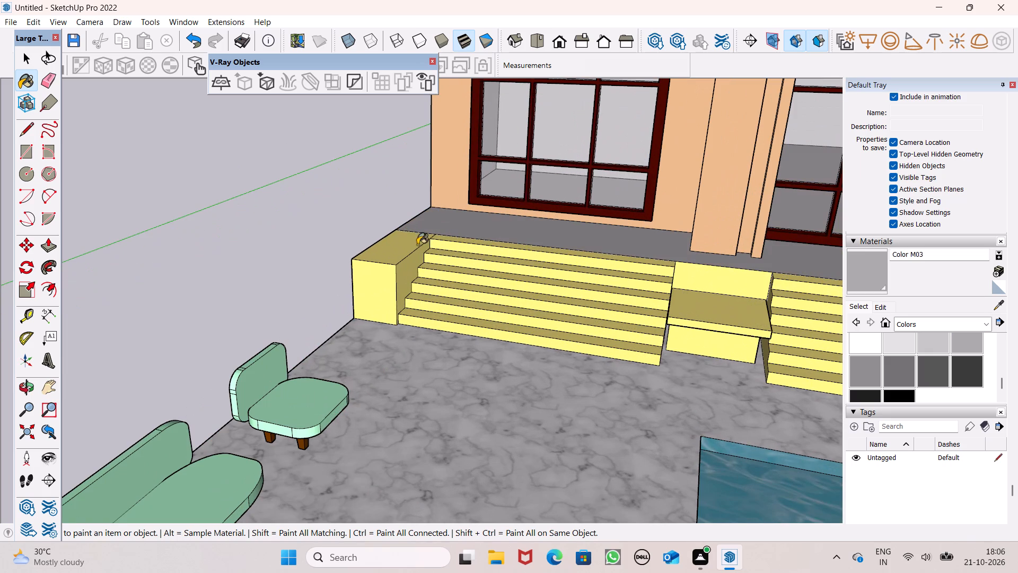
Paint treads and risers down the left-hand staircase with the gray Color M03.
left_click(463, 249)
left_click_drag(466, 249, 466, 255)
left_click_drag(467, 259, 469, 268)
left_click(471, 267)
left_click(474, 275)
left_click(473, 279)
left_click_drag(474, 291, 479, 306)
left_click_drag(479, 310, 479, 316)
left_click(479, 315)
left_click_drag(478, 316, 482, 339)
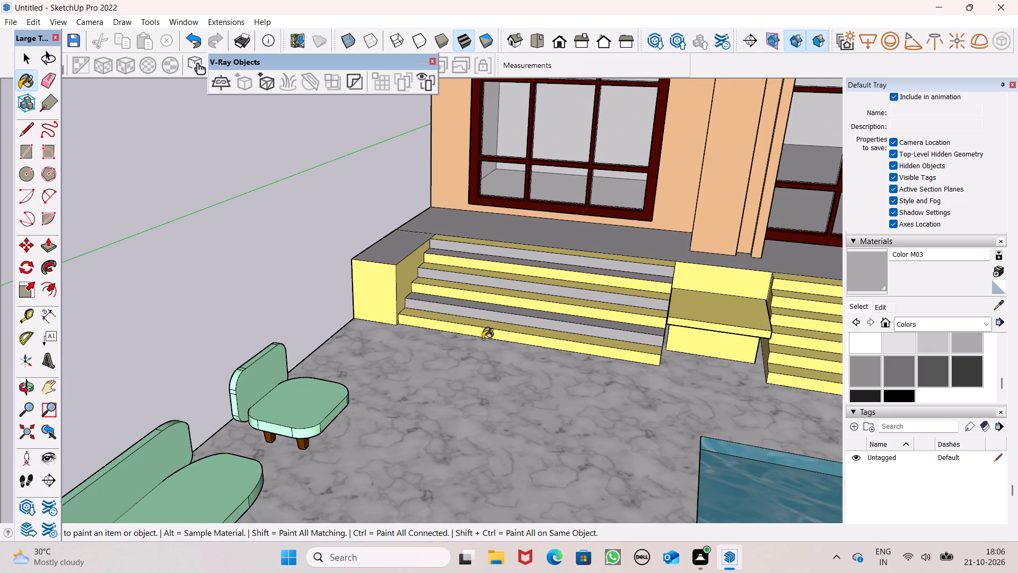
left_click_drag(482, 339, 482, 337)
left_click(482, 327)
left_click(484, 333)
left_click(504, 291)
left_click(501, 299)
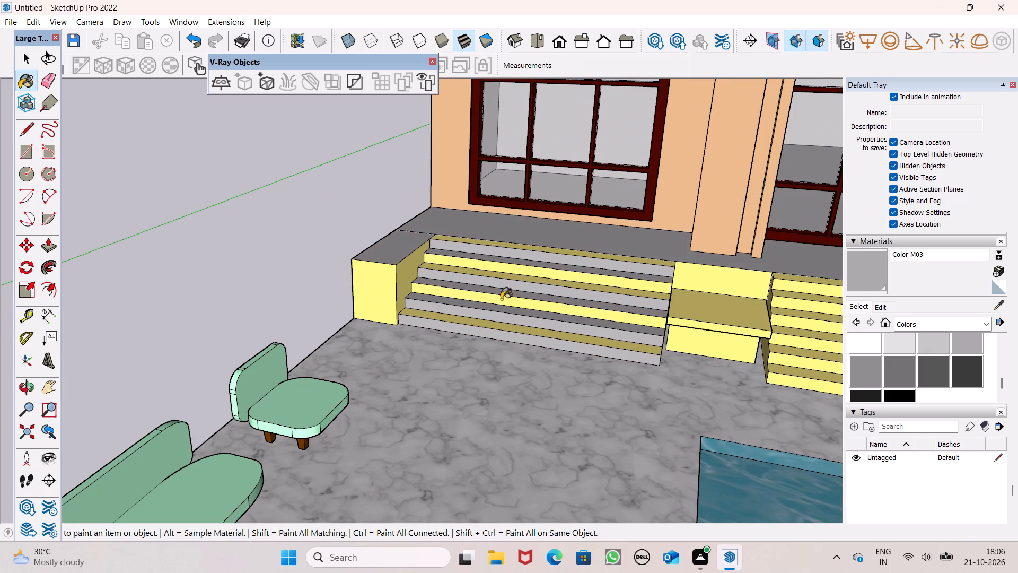
Choose the lighter gray Color M02 and paint the deck, the left-hand end wall's top and the left-hand staircase's upper steps.
left_click(927, 350)
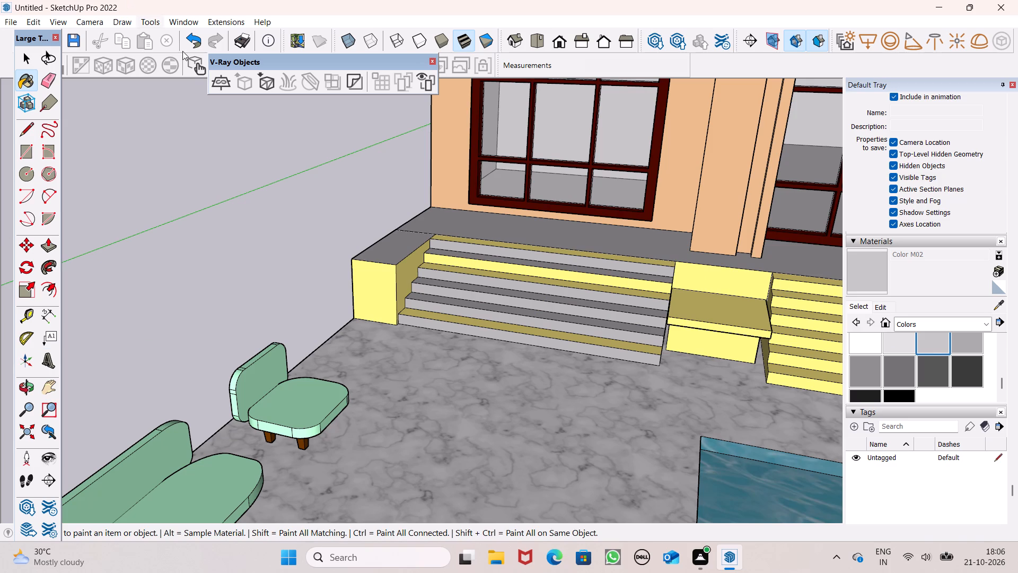
left_click(472, 237)
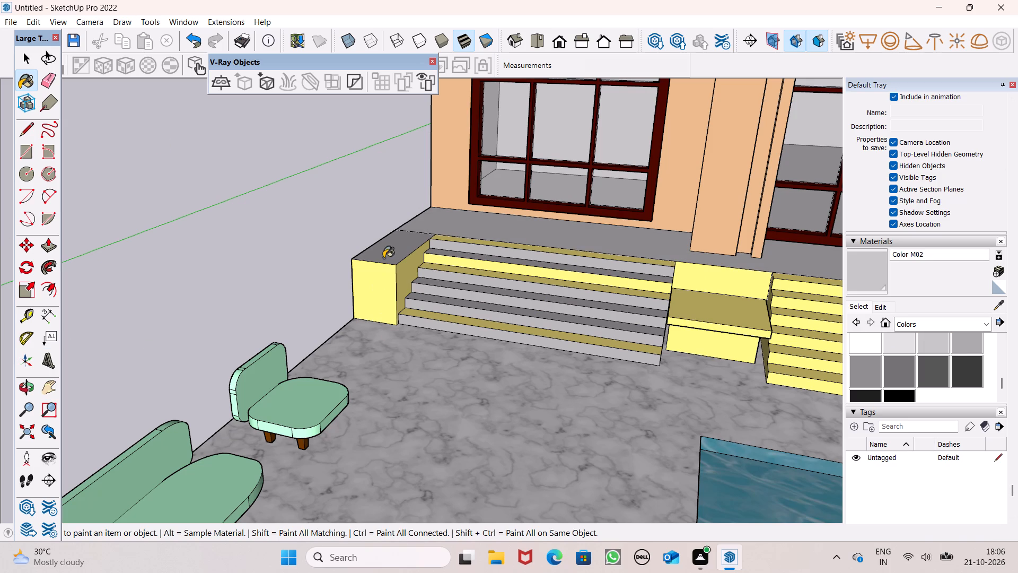
left_click(393, 246)
left_click(491, 263)
left_click(493, 250)
left_click(499, 250)
left_click(501, 246)
left_click(511, 238)
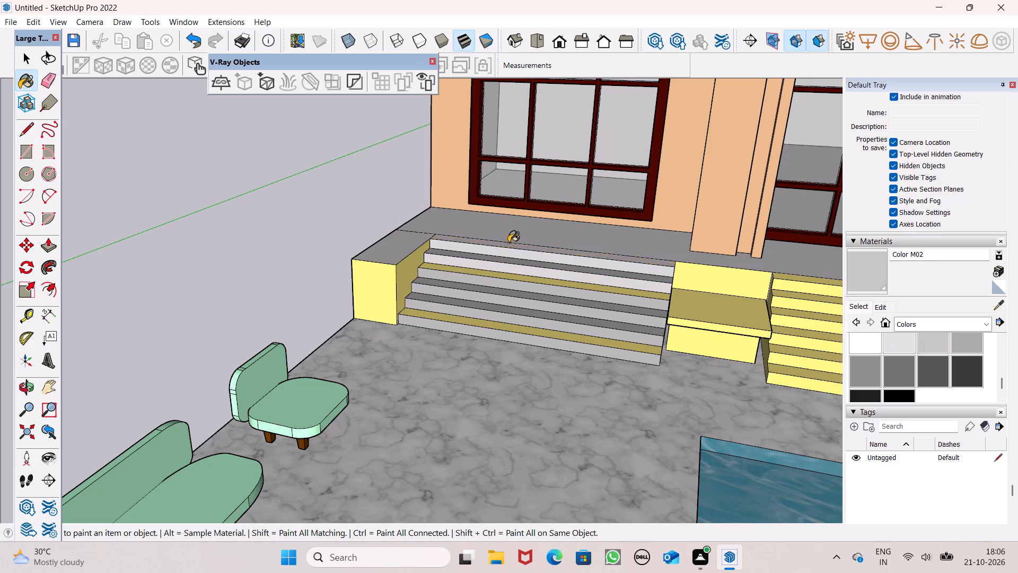
Paint the left-hand staircase's treads and upper and middle risers with Color M02.
scroll(495, 271, "up", 8)
left_click(497, 275)
left_click(479, 306)
left_click_drag(474, 327, 461, 363)
left_click_drag(451, 390, 449, 400)
left_click(447, 405)
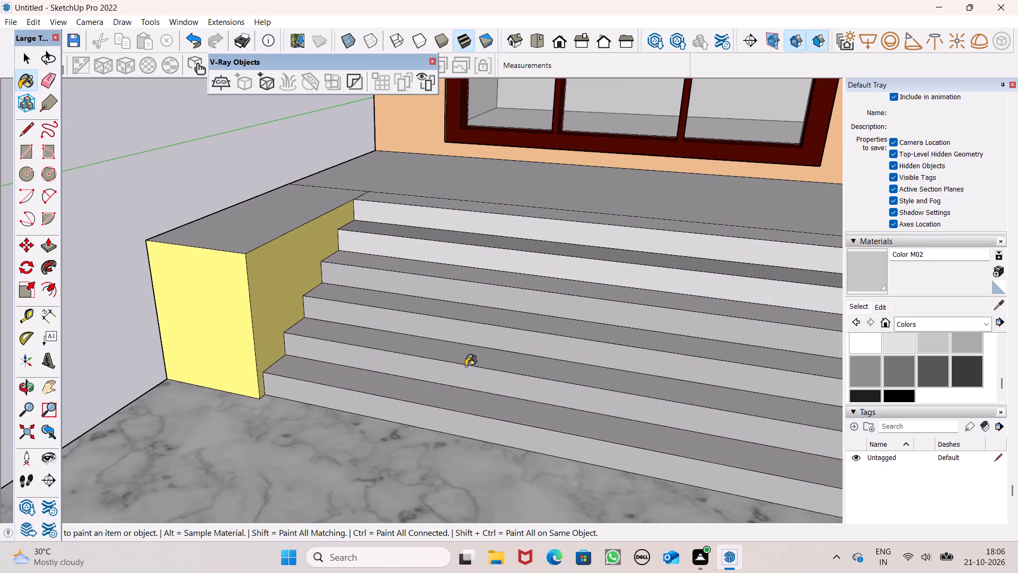
left_click(467, 364)
left_click(490, 326)
left_click_drag(499, 315, 504, 310)
left_click(513, 290)
left_click(521, 277)
left_click(527, 270)
left_click_drag(530, 269, 535, 267)
left_click(556, 251)
left_click(565, 239)
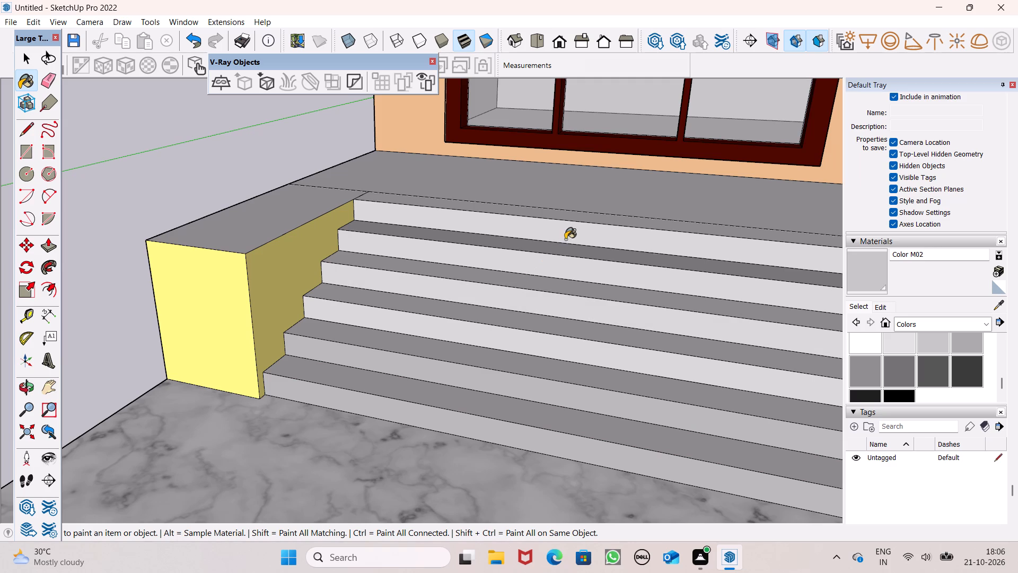
Paint the left-hand staircase's remaining treads and lower risers, down to the bottom riser, with Color M02.
left_click(542, 272)
left_click_drag(543, 274, 550, 269)
left_click_drag(563, 249, 564, 254)
left_click(581, 237)
left_click(611, 212)
left_click_drag(547, 336, 547, 343)
left_click_drag(547, 343, 540, 348)
left_click_drag(495, 378, 493, 387)
left_click(485, 391)
left_click_drag(488, 382, 471, 421)
left_click_drag(471, 420, 474, 413)
left_click_drag(482, 392, 486, 403)
Paint the front and inner faces of the left-hand staircase's end wall with Color M02.
scroll(586, 305, "down", 4)
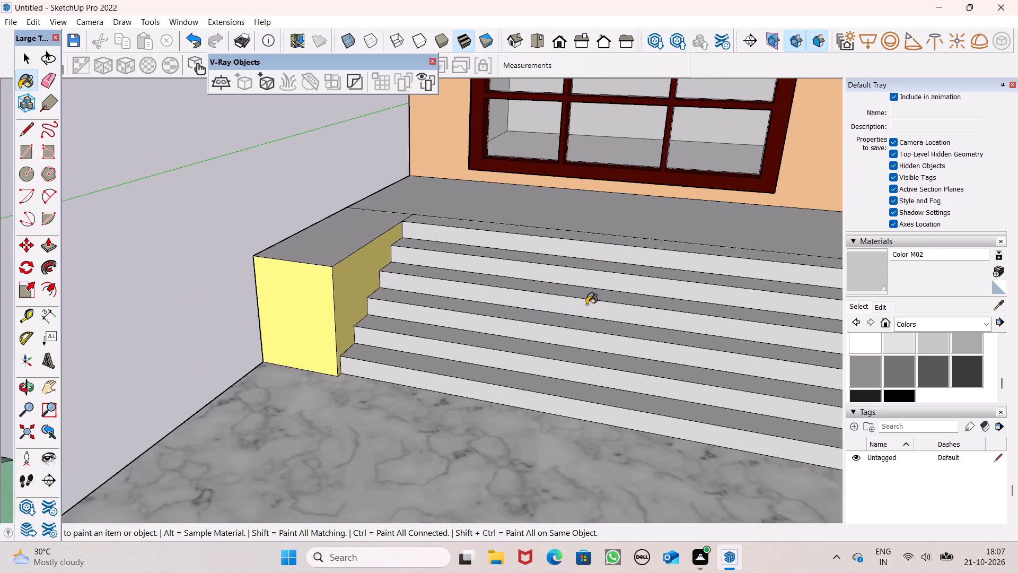
scroll(586, 305, "down", 1)
scroll(309, 313, "up", 4)
left_click_drag(357, 298, 366, 301)
left_click(446, 286)
Paint the upper treads and risers of the middle staircase with Color M02 over the yellow faces.
scroll(394, 268, "down", 4)
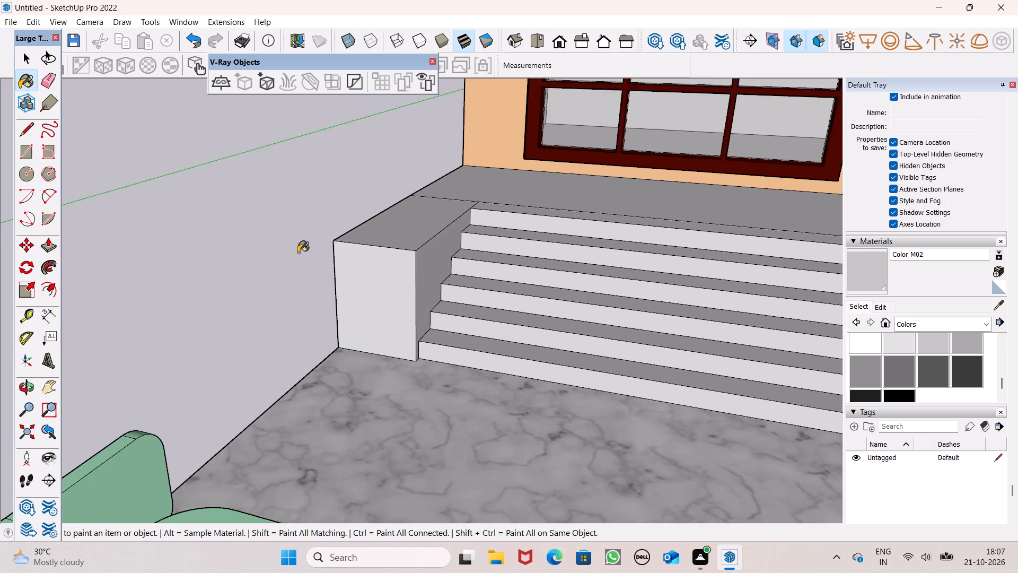
scroll(288, 255, "down", 5)
scroll(200, 289, "down", 5)
scroll(606, 295, "up", 7)
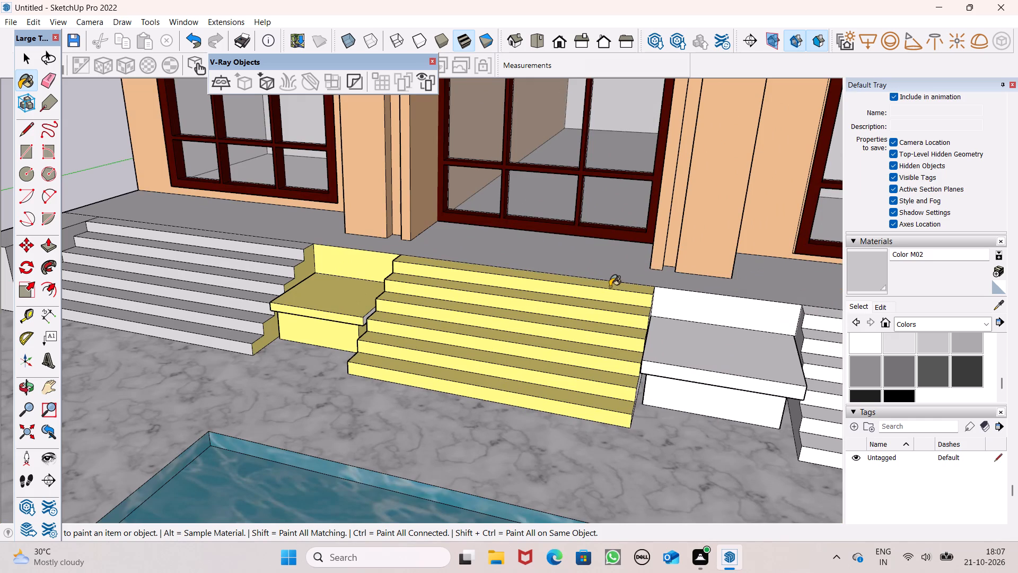
double_click(610, 286)
left_click(610, 294)
left_click_drag(610, 298, 610, 305)
left_click_drag(606, 309, 606, 317)
left_click(604, 316)
left_click(601, 327)
left_click_drag(600, 331, 602, 342)
left_click_drag(602, 342, 598, 351)
left_click_drag(587, 347, 586, 353)
left_click_drag(585, 353, 589, 363)
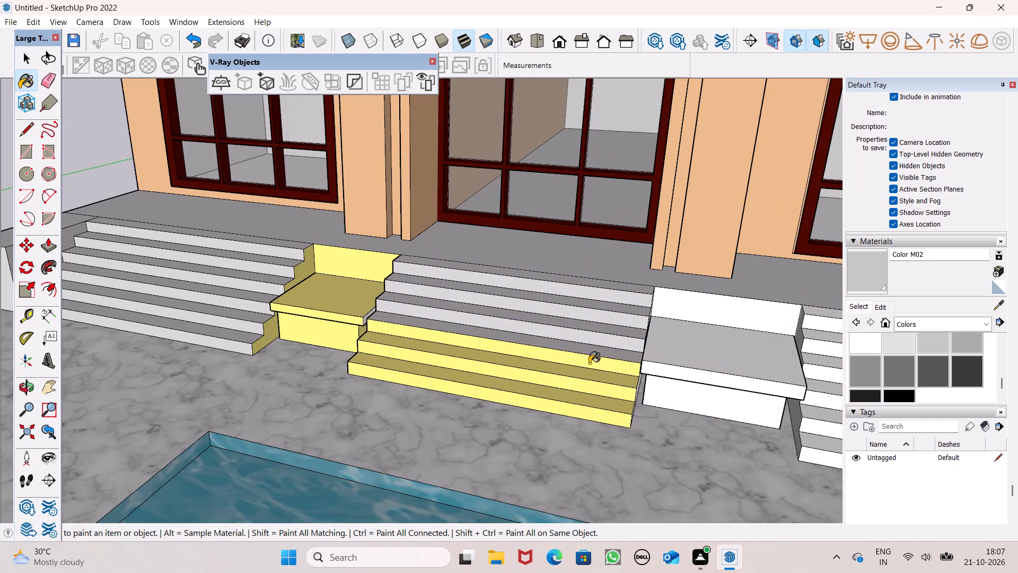
Paint the middle staircase's lower treads and risers with Color M02, undoing the stray fill on the marble floor.
left_click_drag(589, 363, 587, 364)
left_click_drag(582, 363, 584, 370)
left_click_drag(581, 370, 580, 378)
left_click_drag(572, 380, 568, 387)
left_click_drag(564, 387, 561, 394)
left_click_drag(557, 394, 555, 403)
left_click_drag(537, 404, 533, 413)
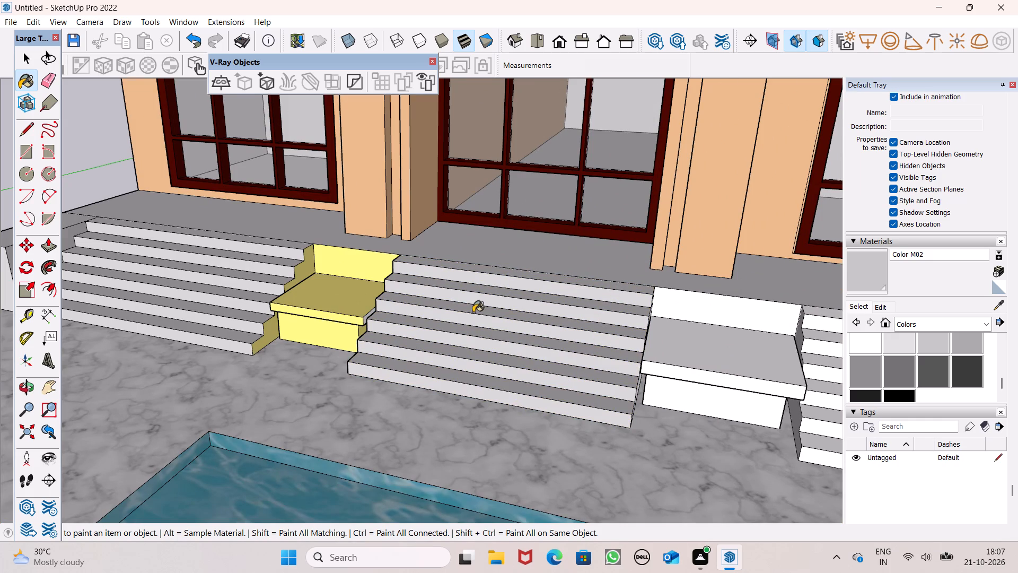
scroll(475, 312, "down", 9)
key("ctrl+z")
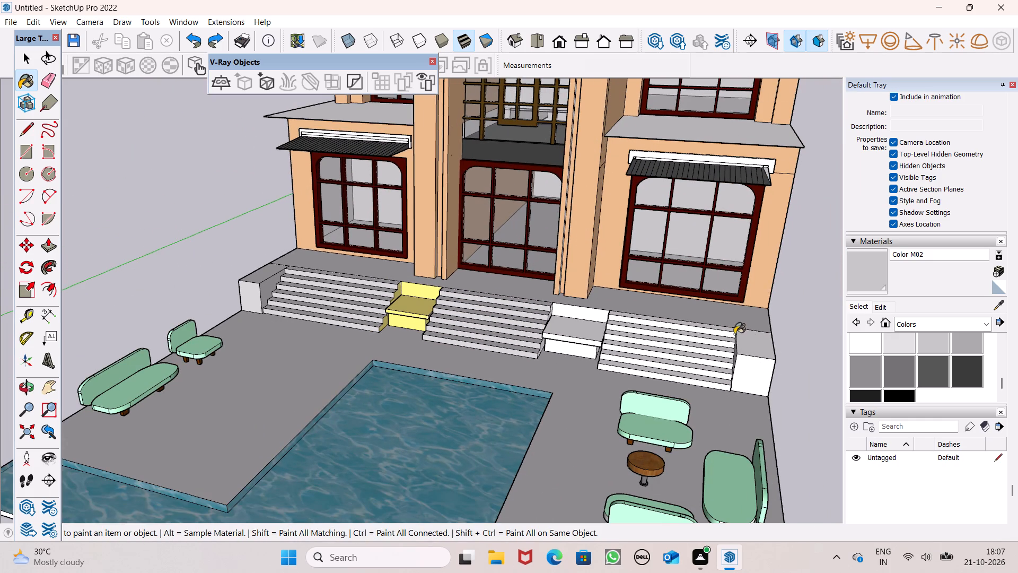
Paint the upper treads and risers of the right-hand staircase with Color M02.
scroll(734, 336, "up", 7)
left_click(650, 283)
left_click(653, 294)
left_click(654, 298)
left_click_drag(656, 309, 658, 316)
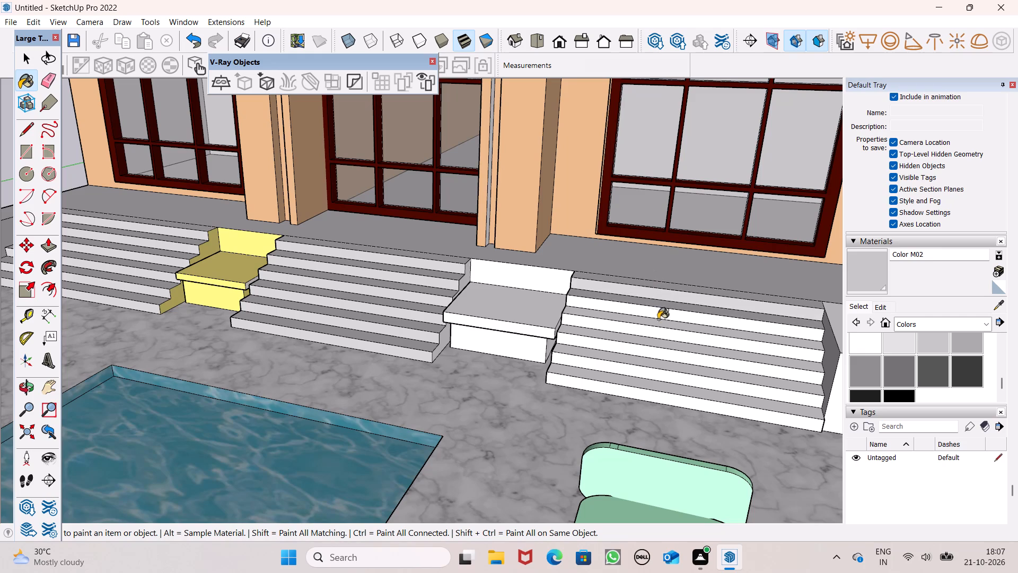
left_click_drag(658, 324, 658, 332)
left_click(658, 333)
left_click_drag(659, 342, 657, 350)
left_click(654, 349)
Paint the right-hand staircase's lower treads and bottom riser with Color M02, undoing the stray fill on the marble floor.
left_click_drag(646, 362, 646, 368)
left_click_drag(643, 376, 645, 381)
left_click_drag(636, 383, 639, 388)
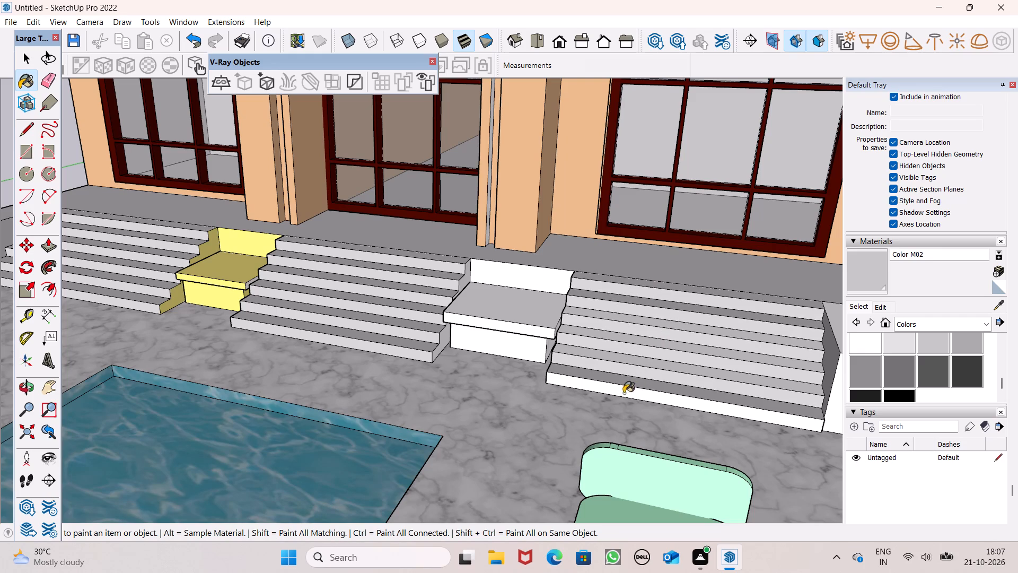
left_click(623, 399)
key("ctrl+z")
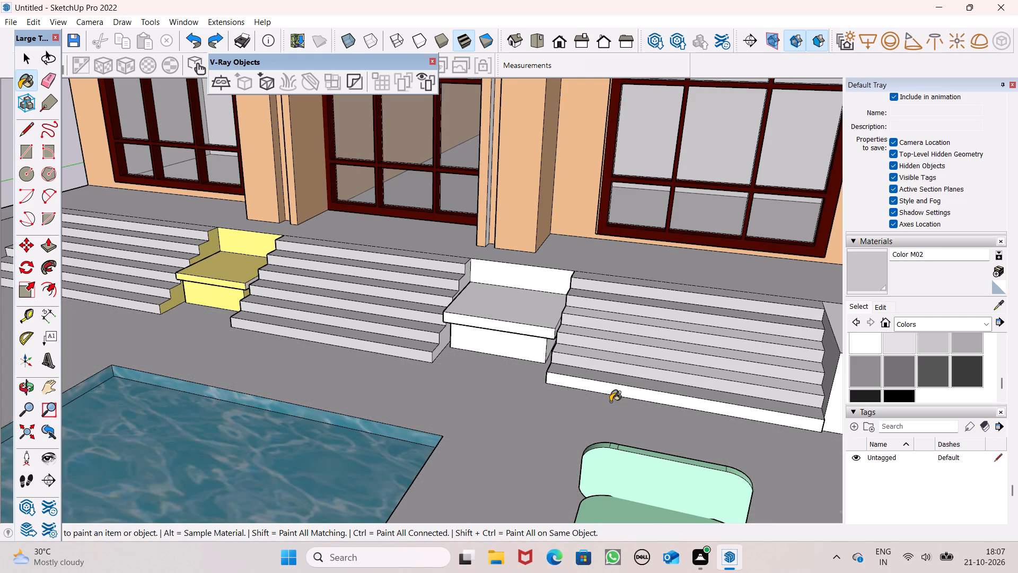
scroll(610, 402, "up", 5, "ctrl")
left_click(620, 388)
Paint the stepped stair sides, back wall and base front around the block between the middle and right-hand staircases with Color M02.
scroll(617, 360, "up", 1)
middle_click_drag(617, 360, 804, 360)
scroll(639, 305, "up", 5)
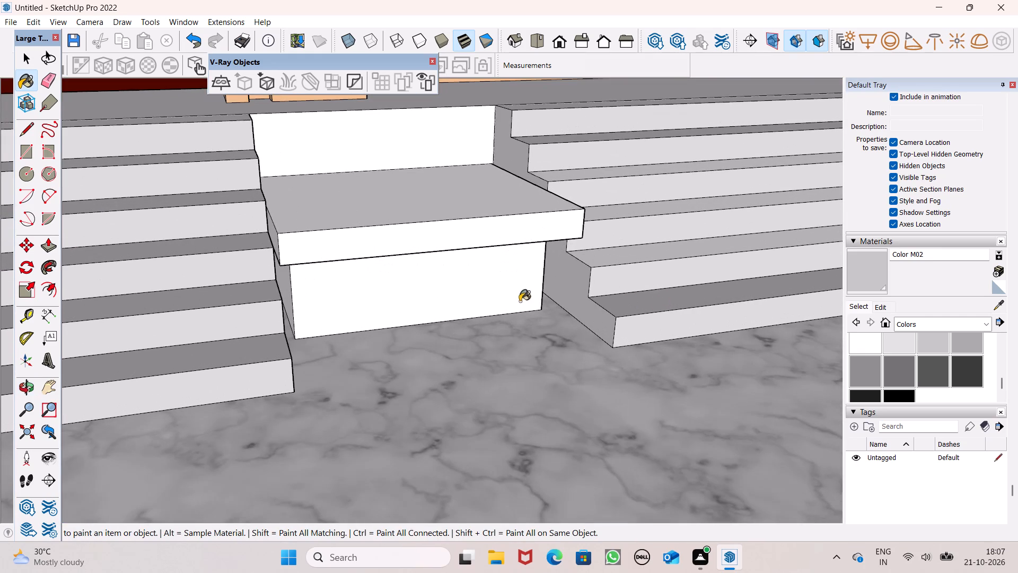
left_click(573, 280)
scroll(575, 279, "down", 4)
left_click(460, 181)
middle_click_drag(579, 265, 393, 272)
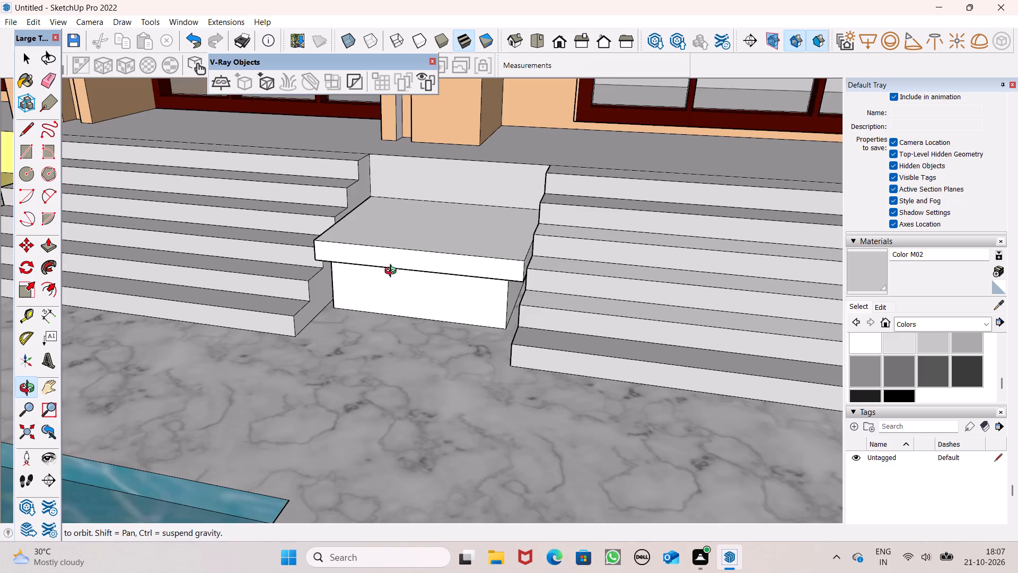
middle_click_drag(393, 272, 382, 269)
scroll(288, 274, "up", 4)
left_click_drag(311, 271, 326, 274)
left_click(413, 274)
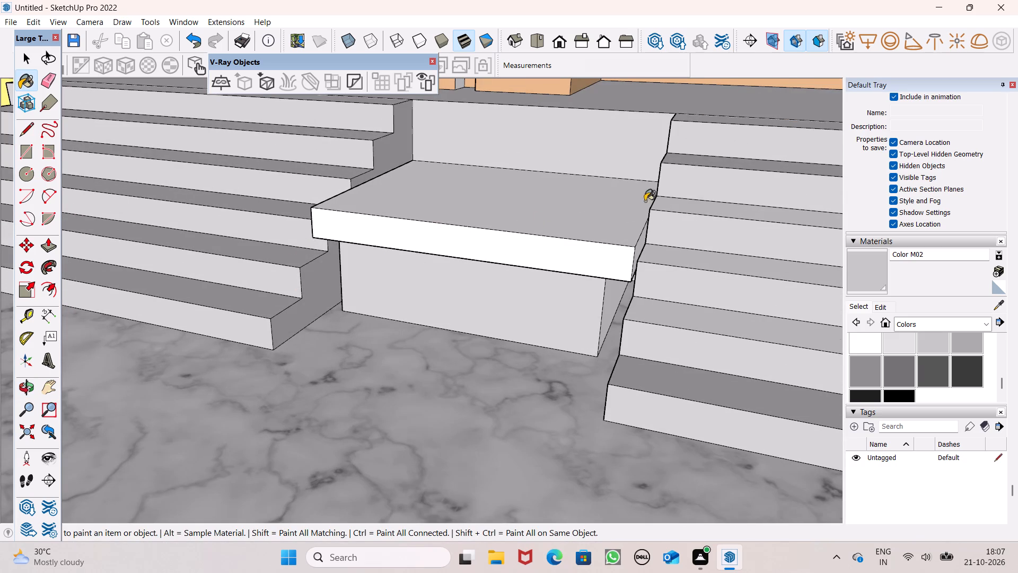
Paint the top slab and side faces of the block between the middle and right-hand staircases with Color M02.
scroll(645, 201, "down", 8)
left_click(563, 218)
left_click_drag(600, 196, 601, 204)
left_click(580, 231)
middle_click_drag(653, 241, 647, 242)
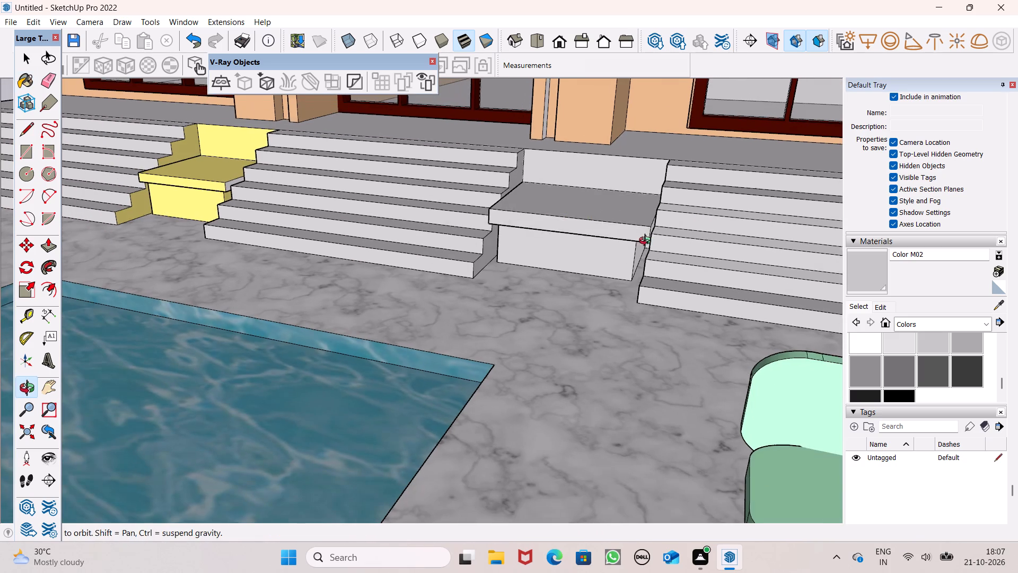
middle_click_drag(647, 242, 553, 236)
scroll(611, 253, "up", 5)
left_click(600, 240)
middle_click_drag(586, 223, 884, 225)
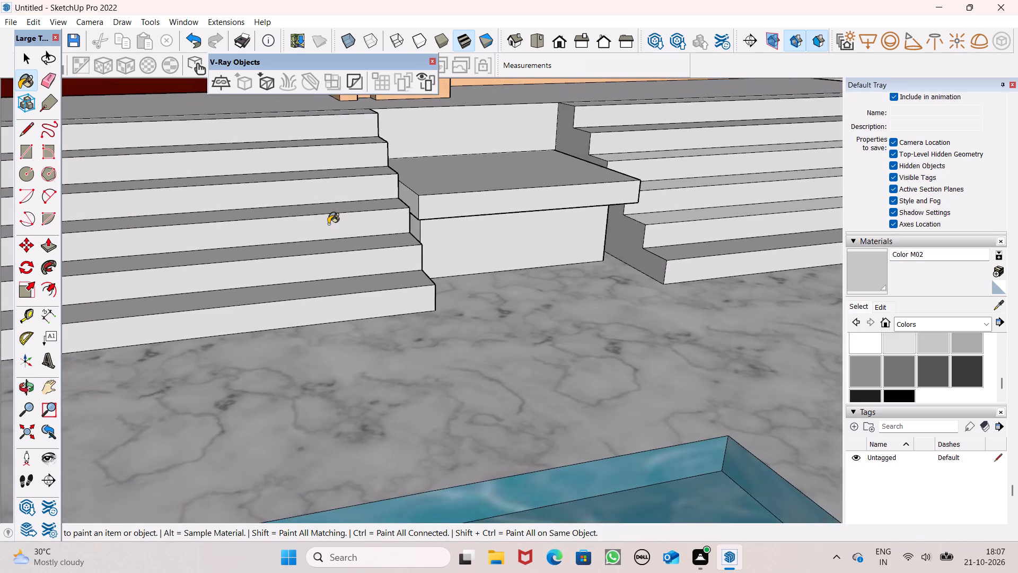
scroll(328, 224, "up", 6)
left_click(488, 188)
Paint the inner, front, top and outer faces of the right-hand staircase's end wall with Color M02.
scroll(249, 195, "down", 14)
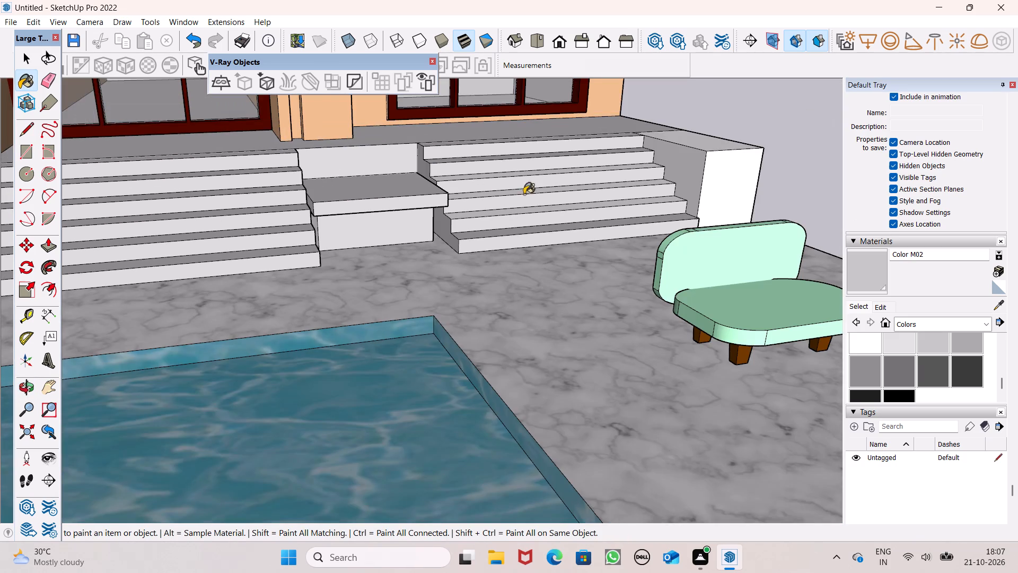
scroll(642, 190, "up", 6)
left_click(653, 181)
left_click(712, 131)
left_click(712, 116)
scroll(715, 149, "down", 4)
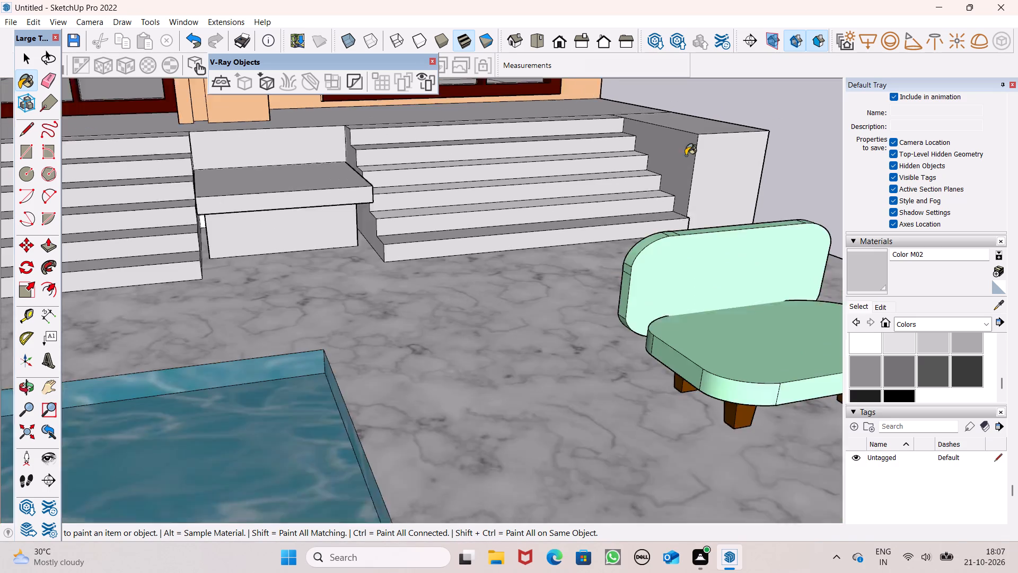
scroll(686, 155, "down", 1)
middle_click_drag(483, 247, 50, 272)
left_click(503, 373)
scroll(519, 300, "down", 4)
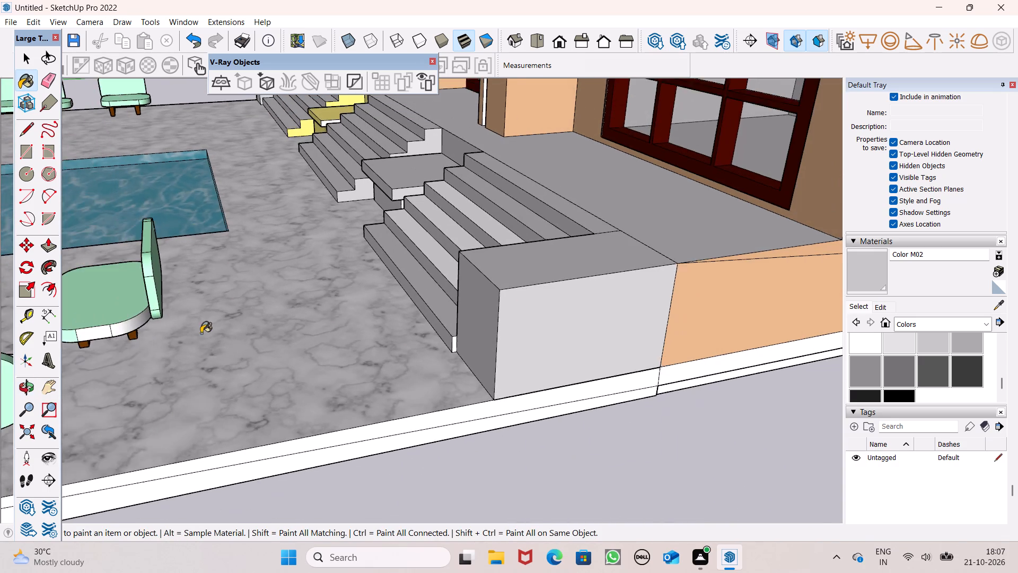
Paint the outer face of the left-hand staircase's end wall with Color M02, finishing its front face too.
middle_click_drag(131, 343, 432, 341)
scroll(406, 296, "down", 20)
scroll(406, 296, "down", 4)
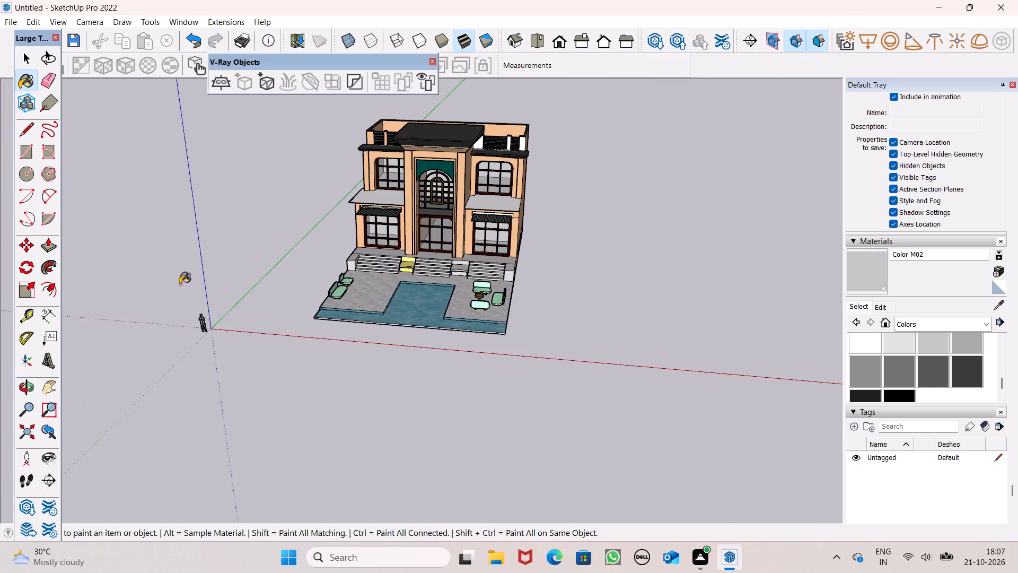
scroll(109, 275, "up", 7)
middle_click_drag(343, 259, 606, 211)
scroll(299, 307, "up", 7)
scroll(549, 221, "up", 6)
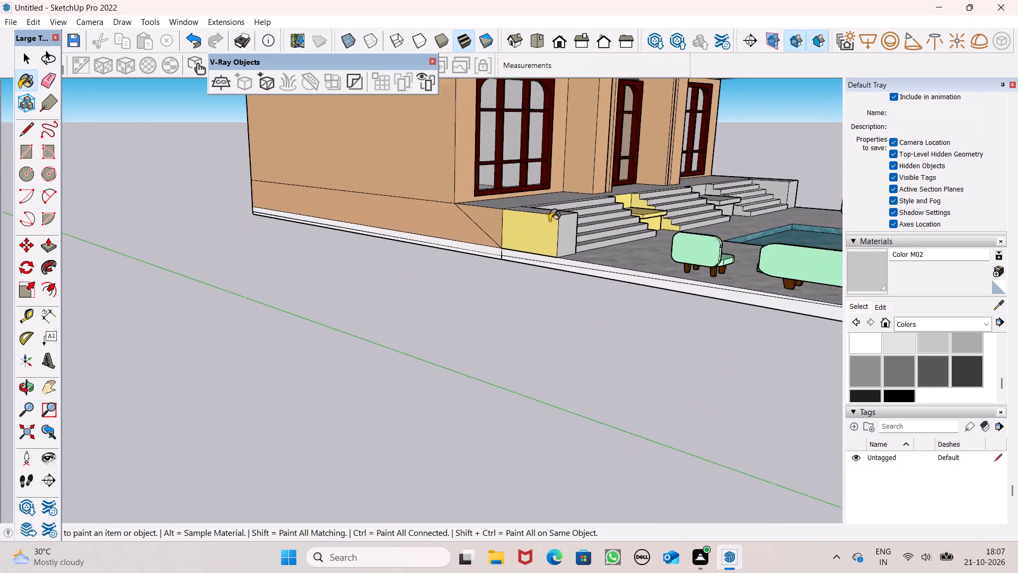
scroll(549, 221, "up", 7)
middle_click(551, 220)
left_click(551, 219)
left_click(594, 229)
scroll(566, 211, "down", 4)
scroll(566, 238, "up", 2)
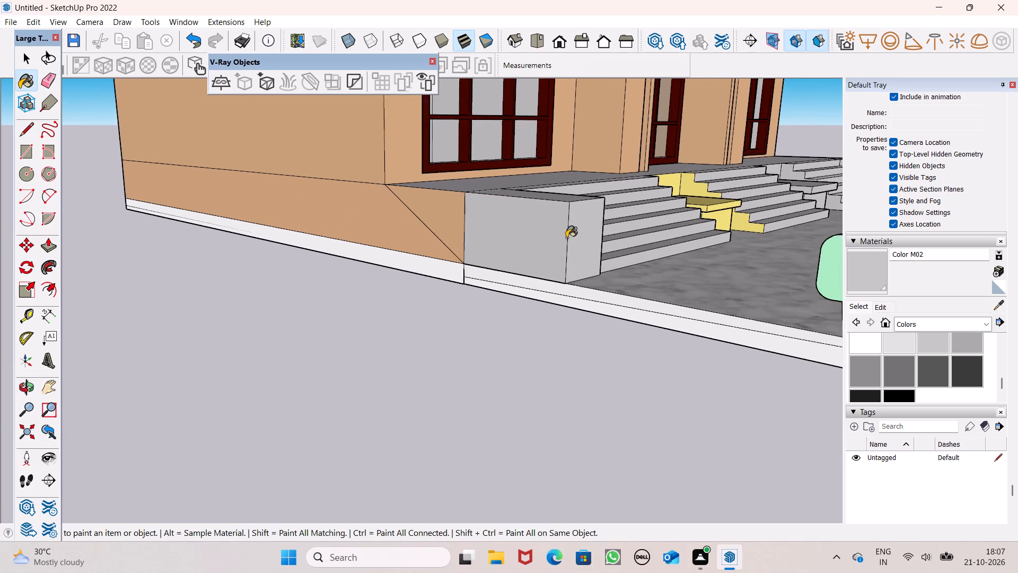
Paint the front face of the left-hand staircase's end wall with Color M02.
scroll(566, 238, "up", 3)
left_click(584, 233)
scroll(585, 230, "up", 1)
scroll(585, 230, "down", 3)
scroll(585, 230, "up", 1)
middle_click_drag(585, 225, 361, 335)
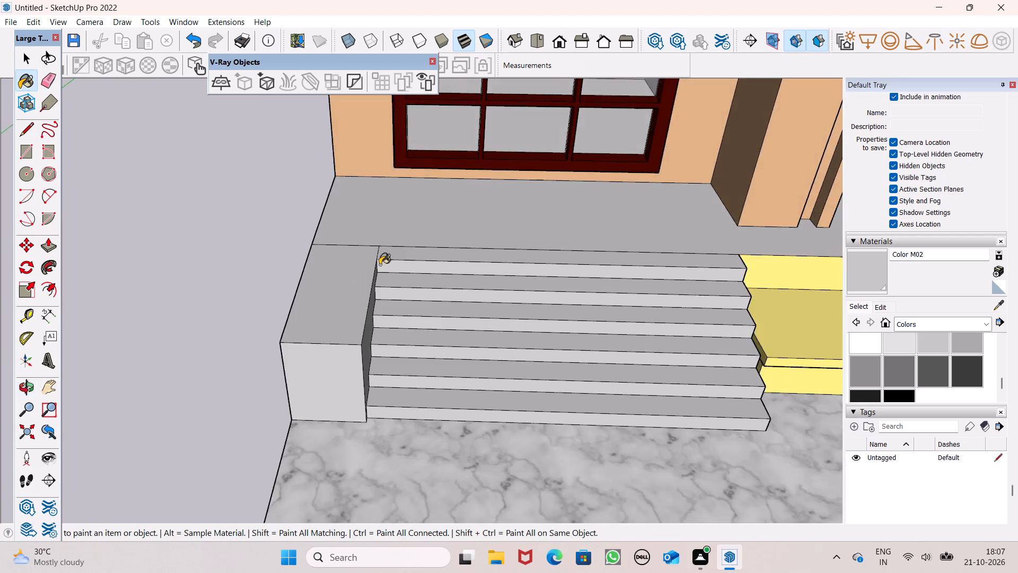
Paint the back wall, slab top, adjoining stepped stair sides and base front of the block between the left-hand and middle staircases with Color M02.
scroll(392, 262, "down", 12)
scroll(583, 252, "down", 3)
middle_click_drag(601, 286, 568, 255)
scroll(563, 256, "up", 7)
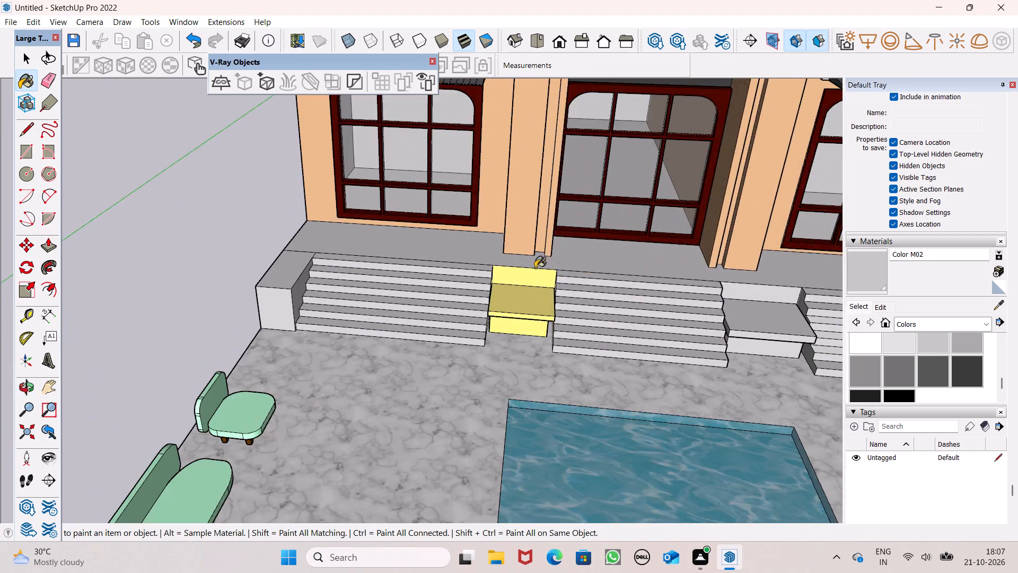
scroll(535, 268, "up", 6)
left_click(529, 271)
left_click(509, 327)
middle_click_drag(497, 366, 466, 291)
scroll(466, 291, "up", 7)
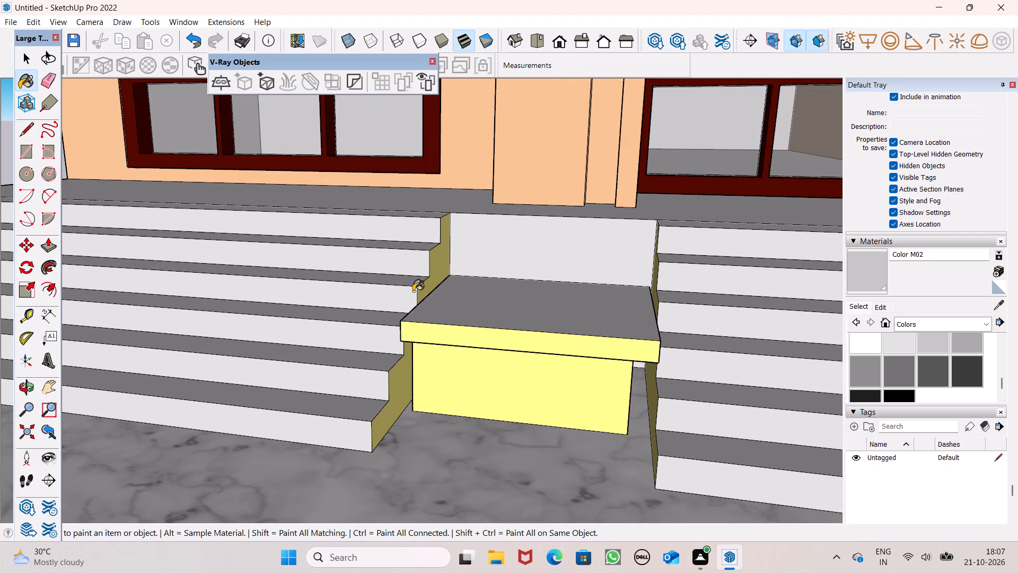
left_click(441, 271)
middle_click_drag(572, 397, 661, 386)
left_click(697, 387)
left_click(622, 389)
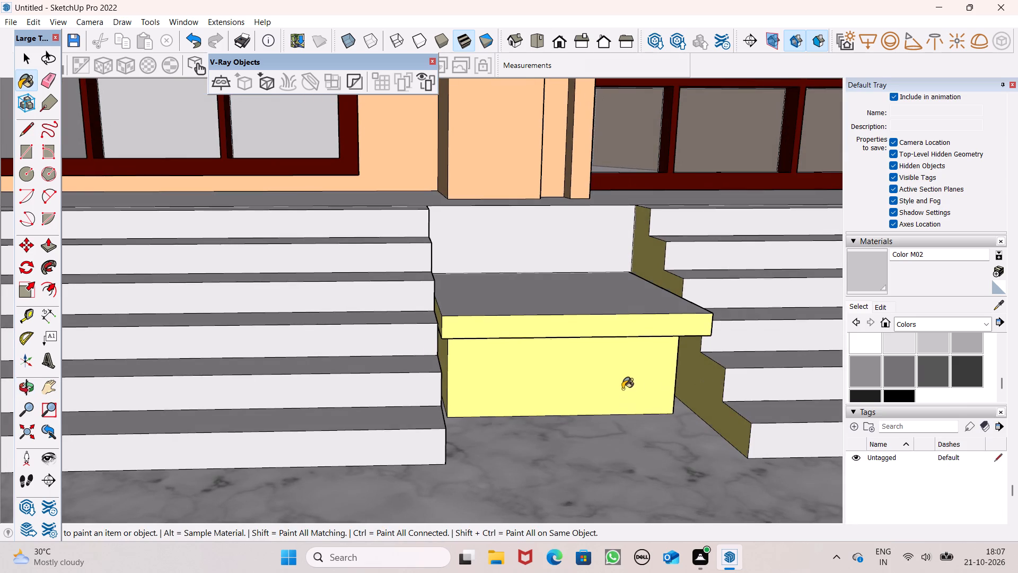
Paint the slab's front edge and the remaining side faces of the block between the left-hand and middle staircases with Color M02.
left_click_drag(520, 298, 520, 305)
left_click(493, 331)
scroll(387, 332, "up", 8)
left_click(479, 314)
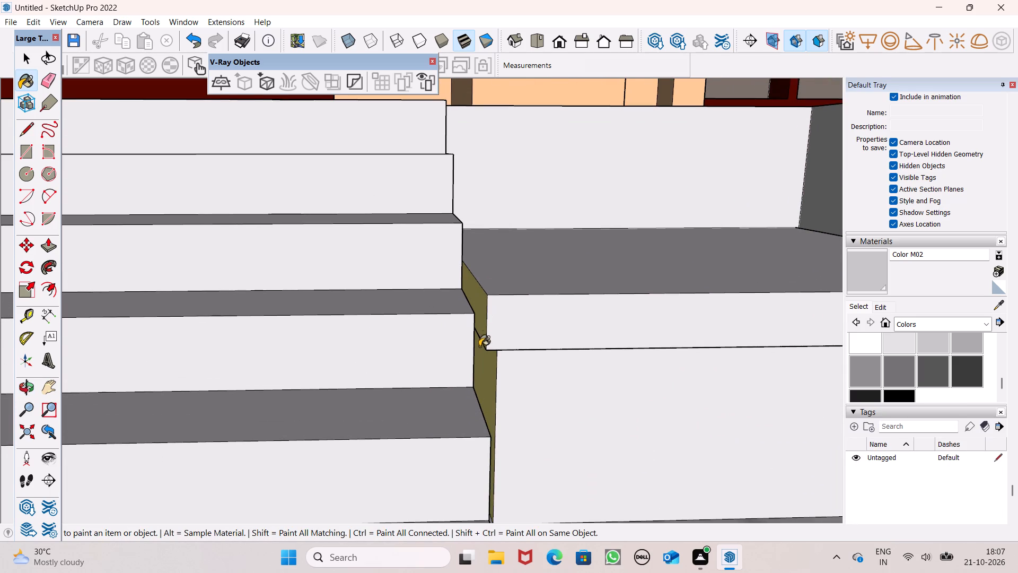
left_click(481, 350)
scroll(443, 269, "down", 7)
middle_click_drag(498, 332, 331, 294)
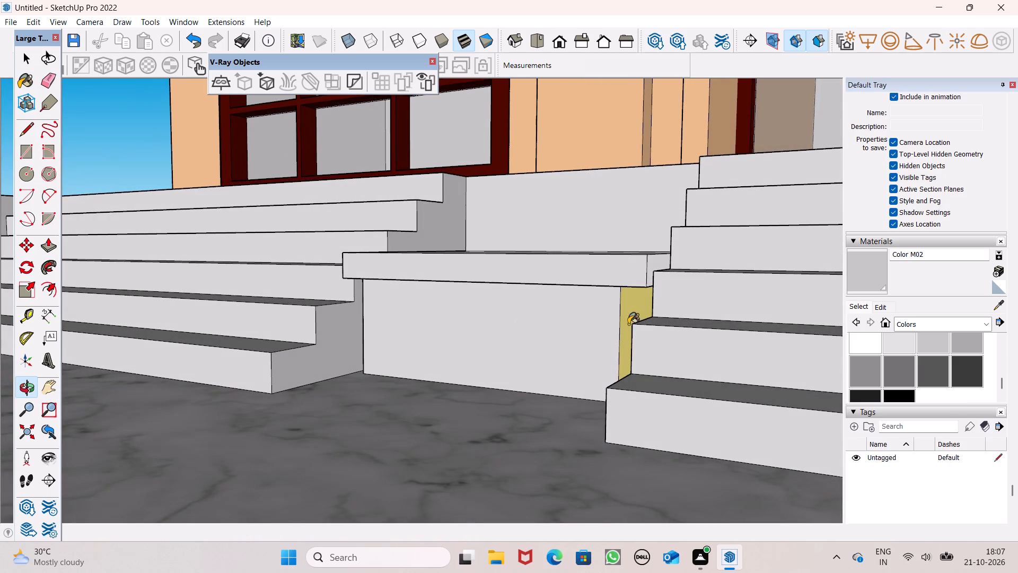
left_click(628, 313)
Examine the repainted stairs, the pool terrace and the whole building front from several angles.
scroll(525, 252, "down", 6)
middle_click_drag(522, 273, 667, 344)
scroll(661, 352, "up", 1)
scroll(654, 229, "down", 10)
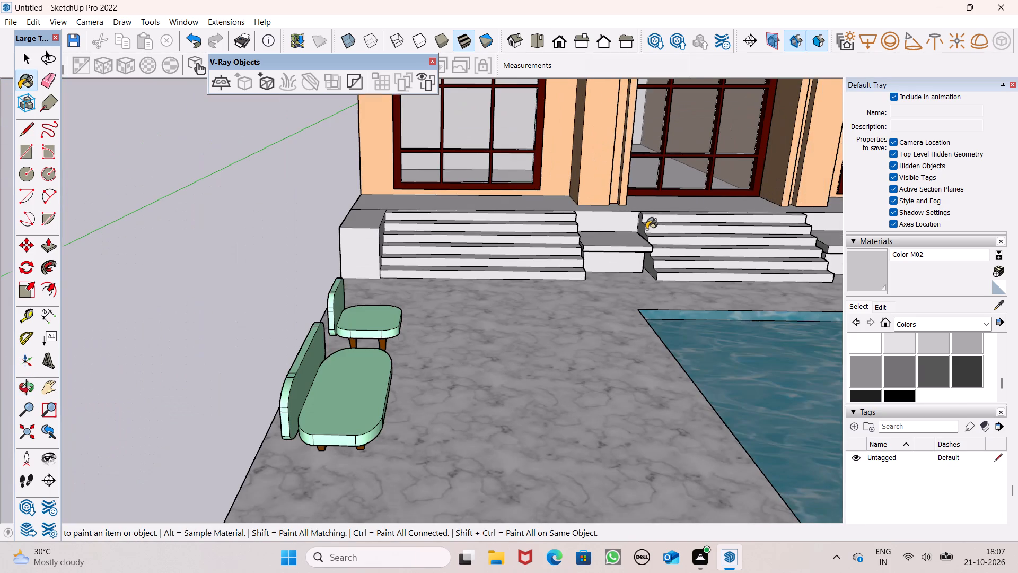
scroll(646, 229, "down", 1)
middle_click_drag(642, 242, 407, 205)
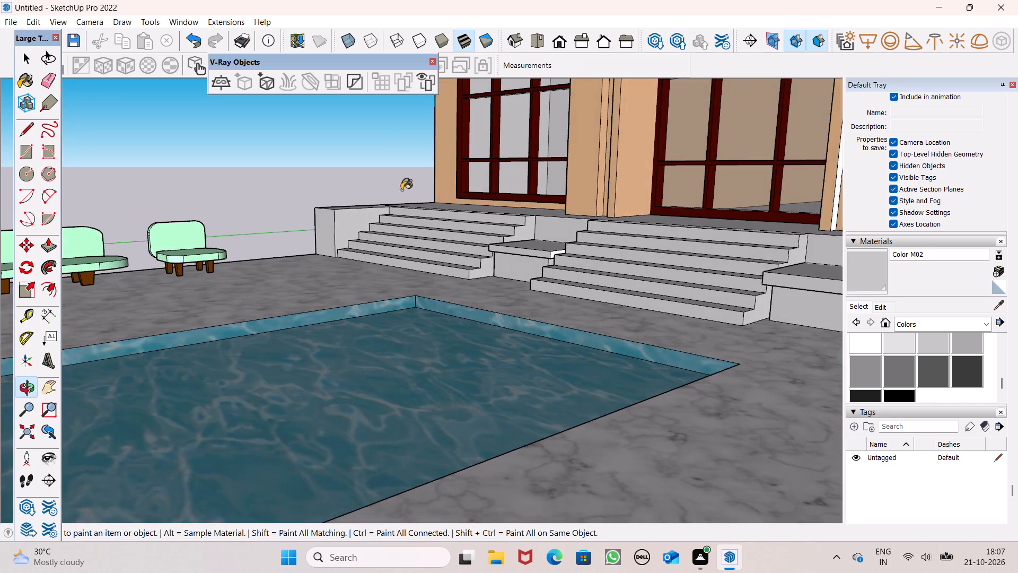
scroll(399, 192, "down", 6)
middle_click_drag(433, 240, 652, 289)
scroll(449, 210, "down", 4)
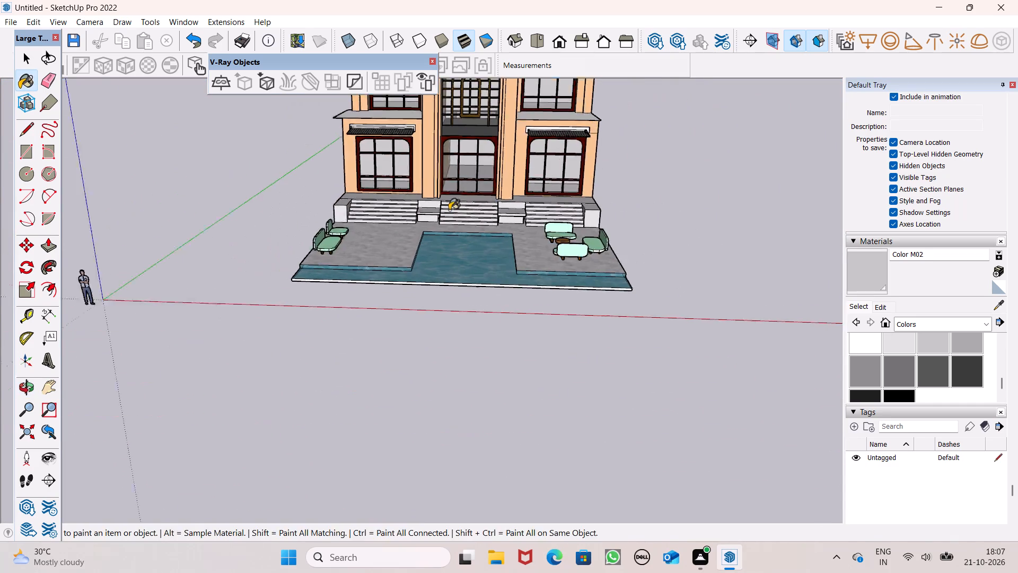
scroll(449, 210, "down", 2)
middle_click_drag(451, 222, 476, 323)
scroll(464, 300, "down", 5)
scroll(438, 223, "up", 4)
scroll(442, 255, "down", 5)
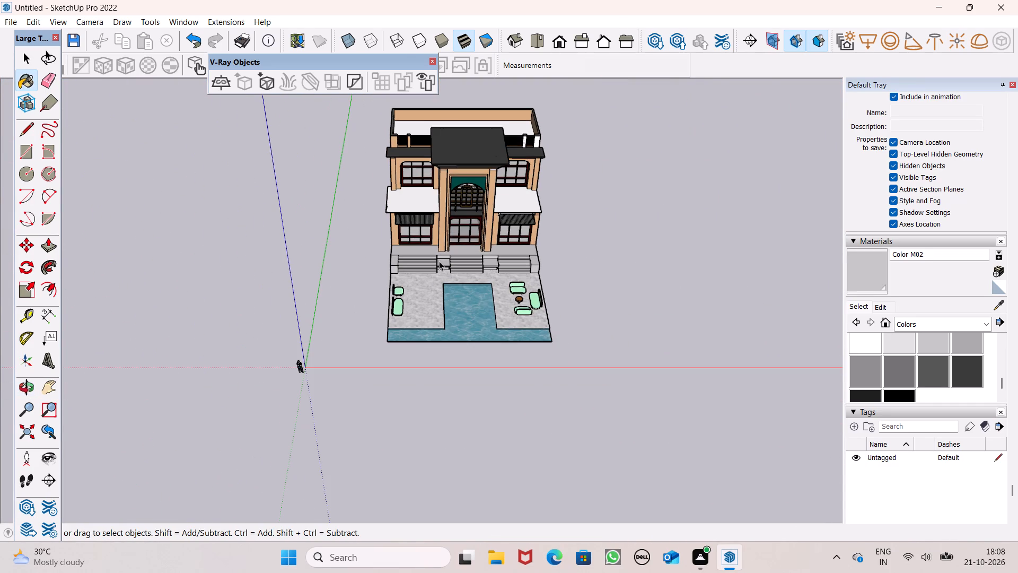
key("space")
scroll(426, 270, "down", 4)
middle_click_drag(428, 257, 432, 141)
scroll(432, 145, "up", 1)
scroll(444, 262, "up", 2)
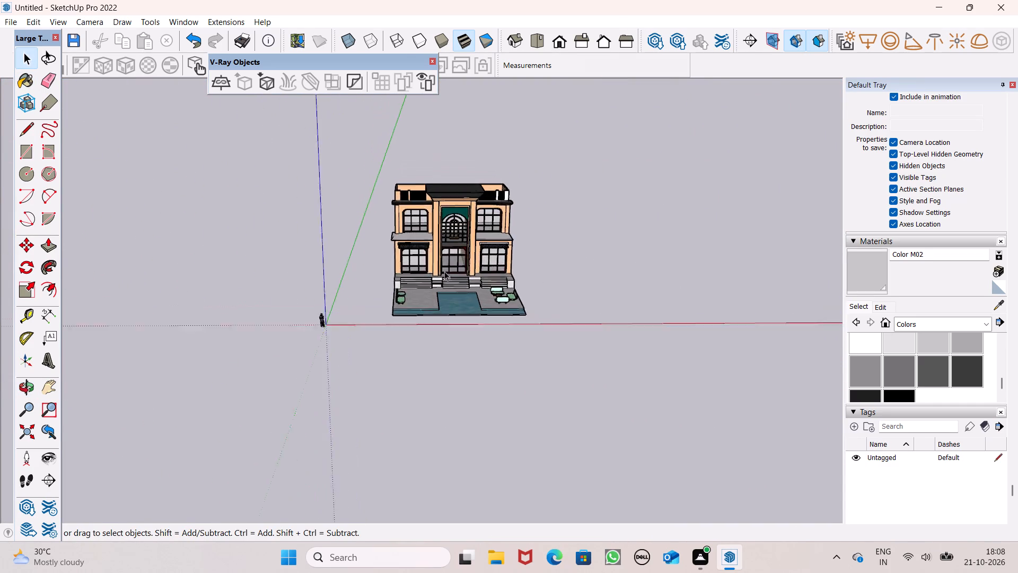
scroll(444, 271, "up", 5)
middle_click_drag(436, 291, 441, 245)
scroll(464, 297, "up", 1)
middle_click_drag(464, 297, 469, 336)
scroll(957, 232, "up", 7)
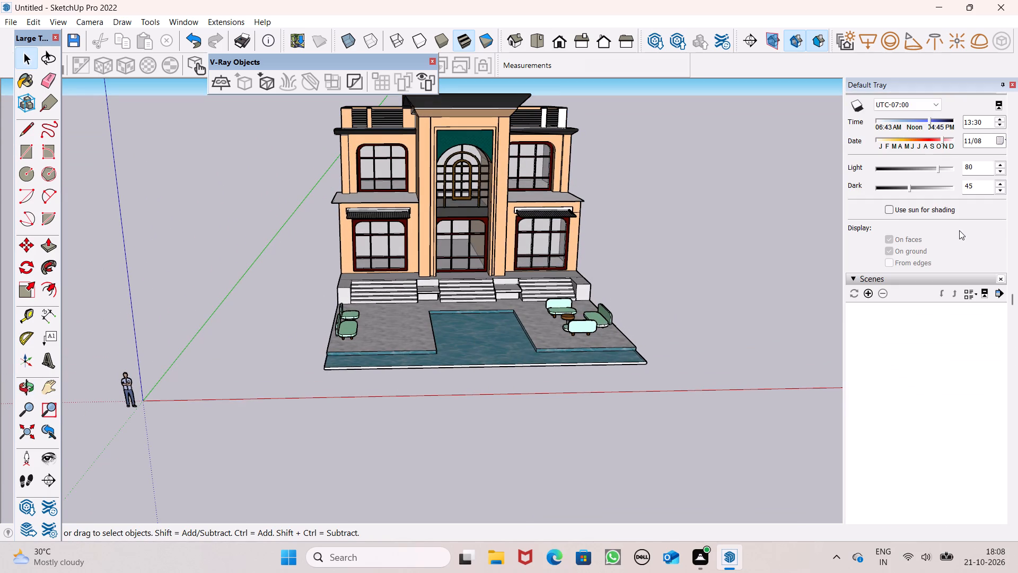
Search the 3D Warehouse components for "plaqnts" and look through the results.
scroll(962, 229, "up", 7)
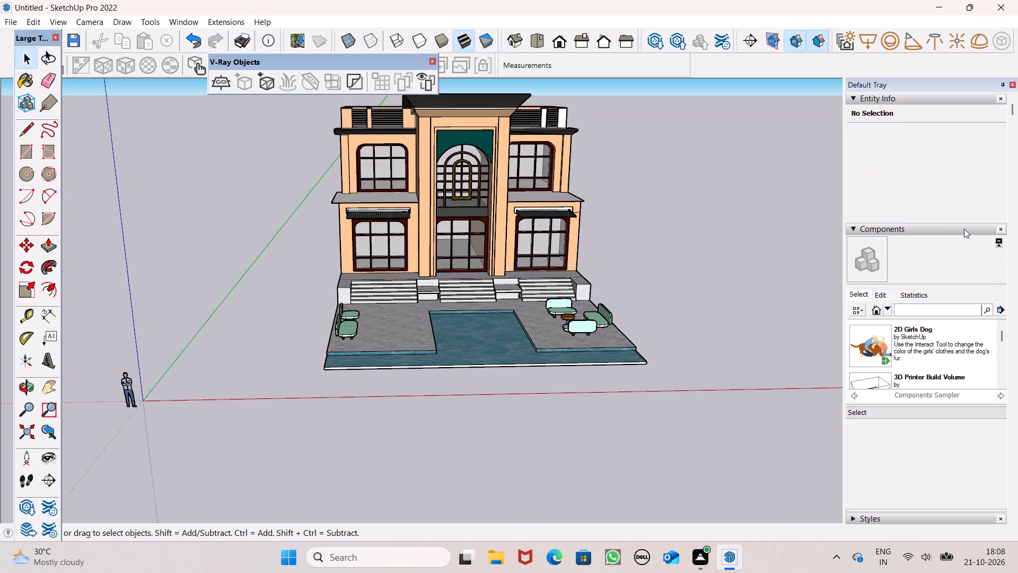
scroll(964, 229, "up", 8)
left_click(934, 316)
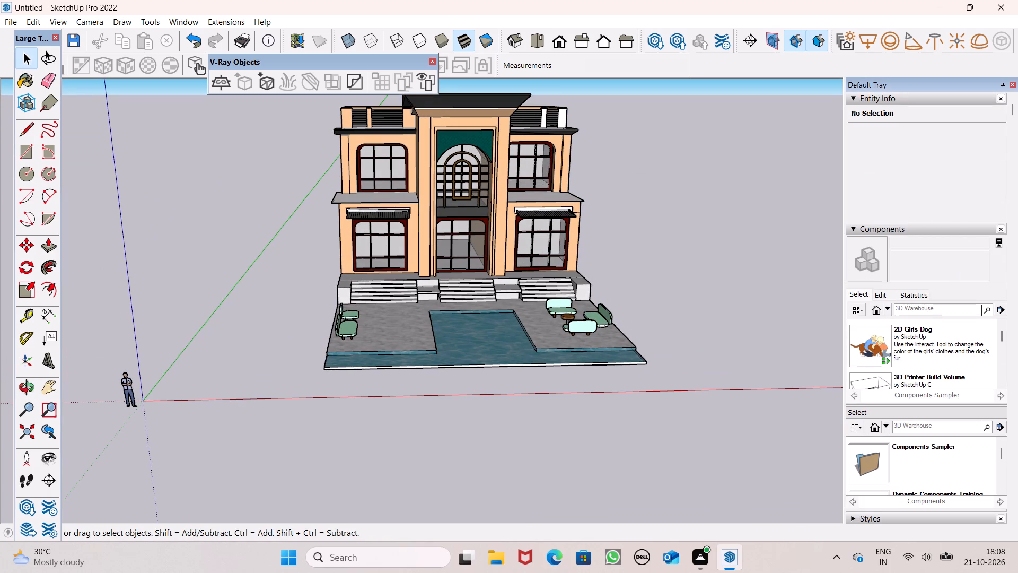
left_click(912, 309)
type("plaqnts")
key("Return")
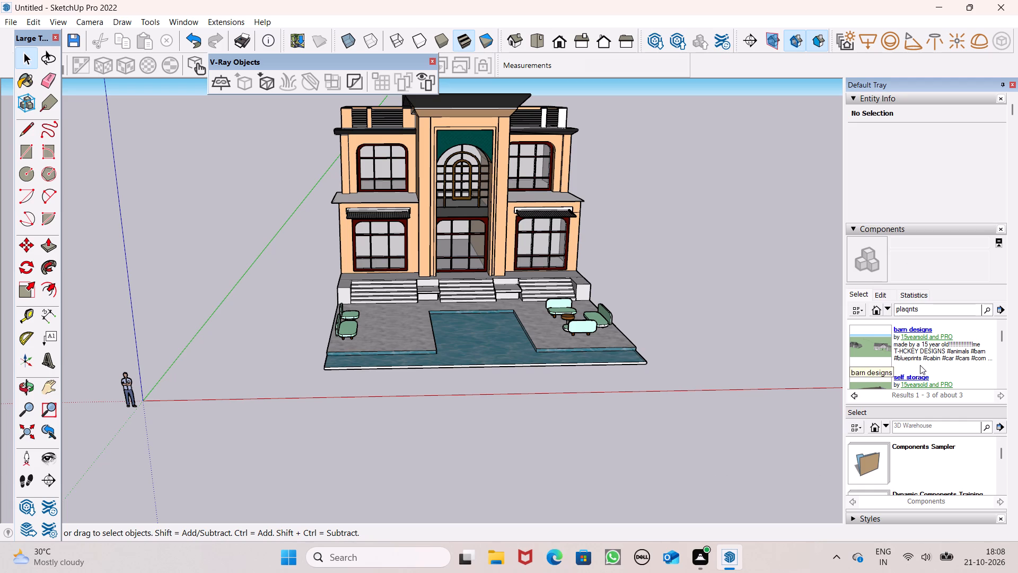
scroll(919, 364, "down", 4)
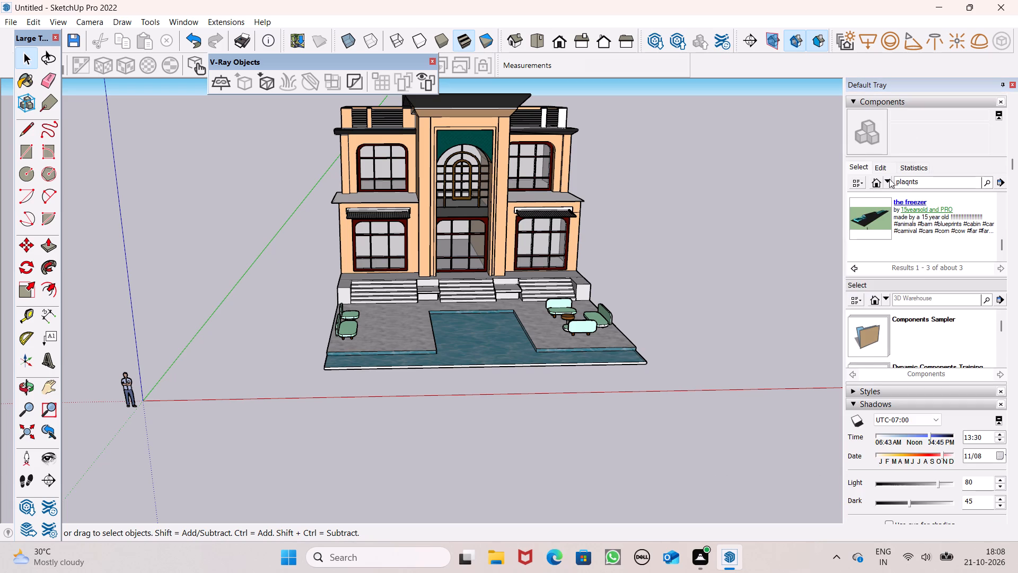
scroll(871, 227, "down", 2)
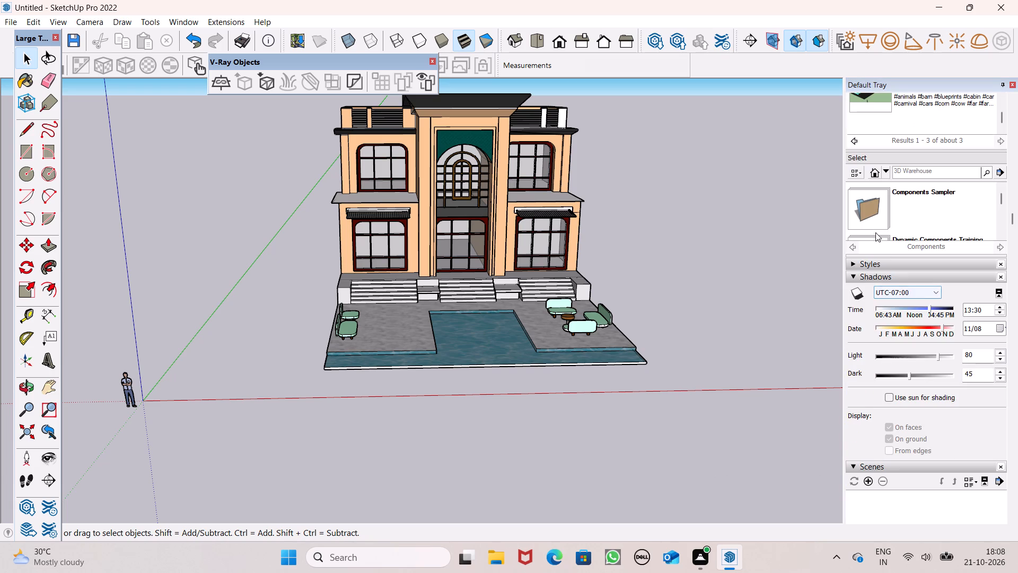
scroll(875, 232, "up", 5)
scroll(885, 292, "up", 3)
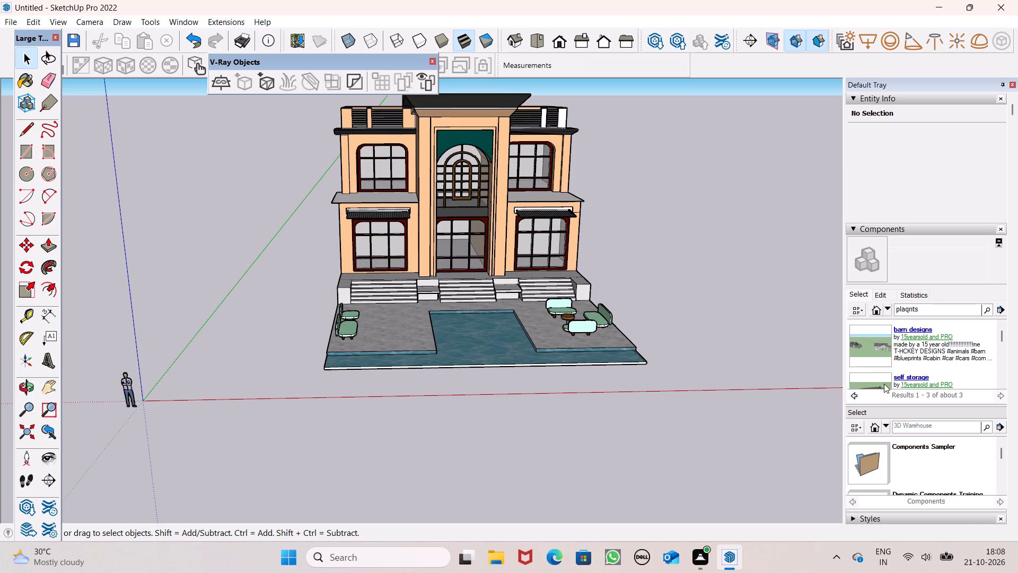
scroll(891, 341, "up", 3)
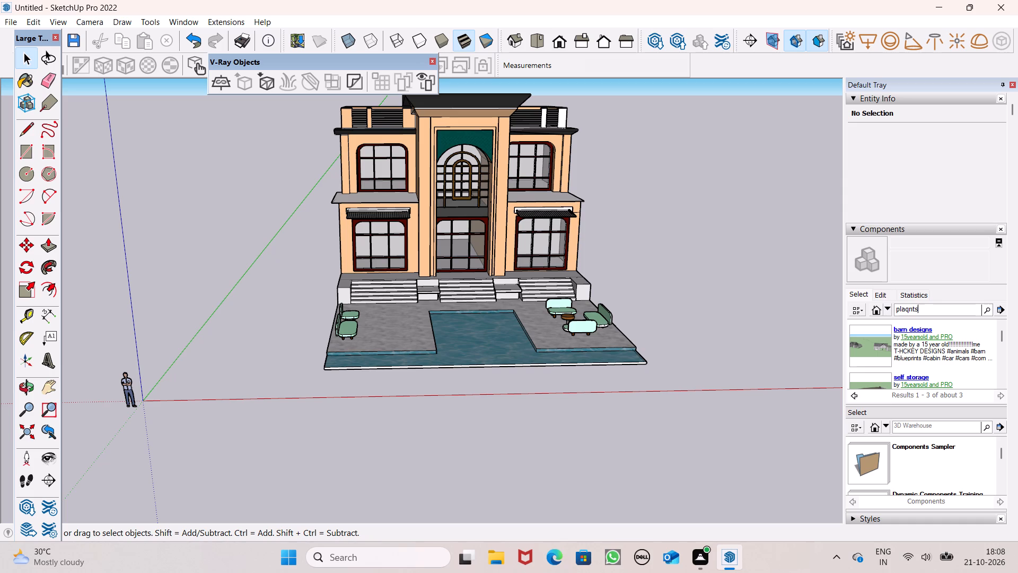
Search the 3D Warehouse components for "plants".
left_click(926, 312)
key("BackSpace")
key("BackSpace")
key("BackSpace")
key("BackSpace")
key("BackSpace")
key("BackSpace")
key("BackSpace")
key("BackSpace")
key("BackSpace")
key("BackSpace")
key("BackSpace")
key("BackSpace")
key("BackSpace")
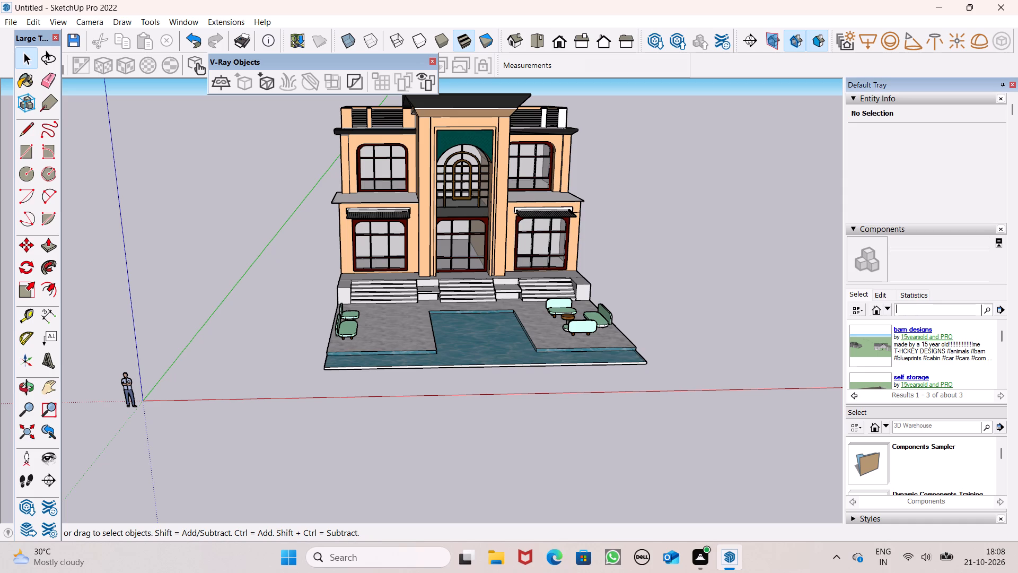
key("p")
type("lants")
key("Return")
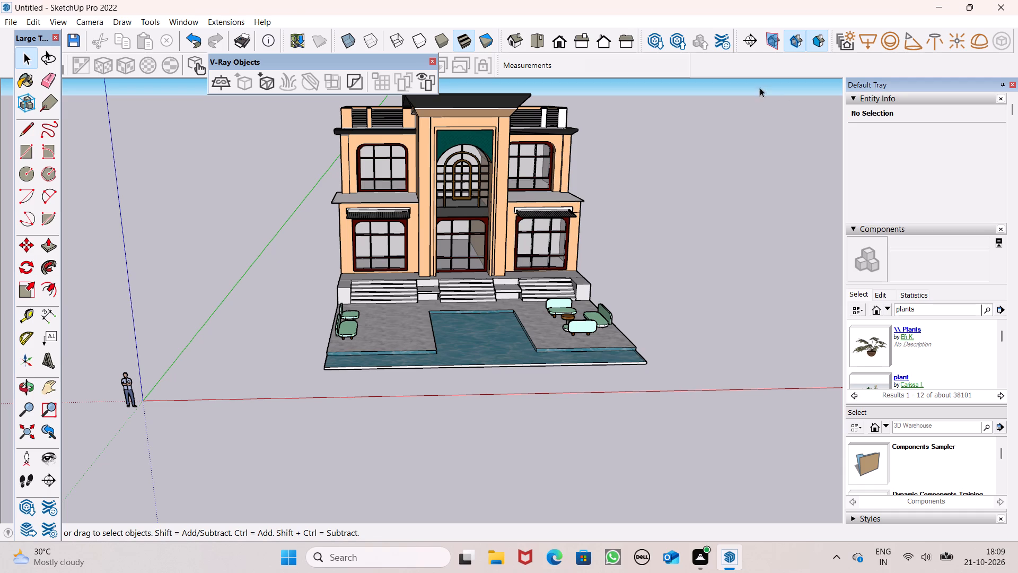
Insert the Colocasia component from the \\ Plants collection onto the terrace in front of the left-hand staircase's end wall.
scroll(640, 397, "up", 1)
scroll(626, 401, "down", 1)
middle_click_drag(588, 373, 609, 383)
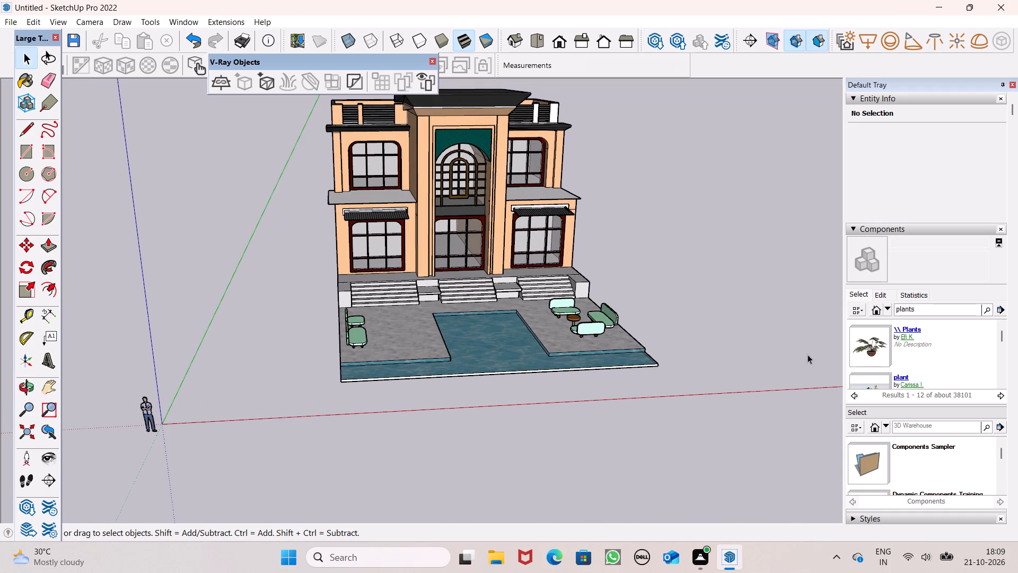
left_click(870, 344)
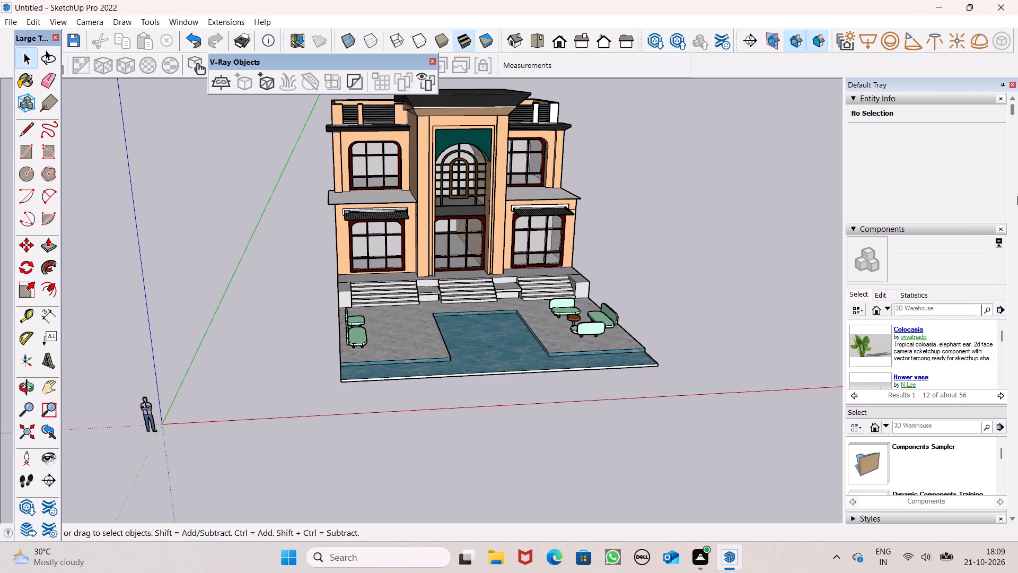
scroll(880, 355, "down", 1)
scroll(873, 349, "up", 1)
left_click(872, 349)
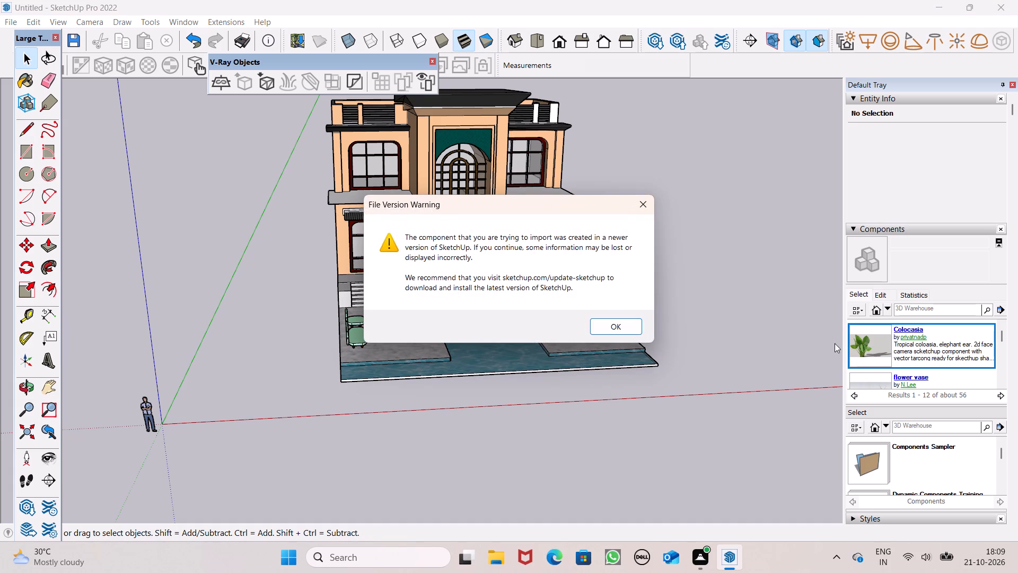
left_click(606, 326)
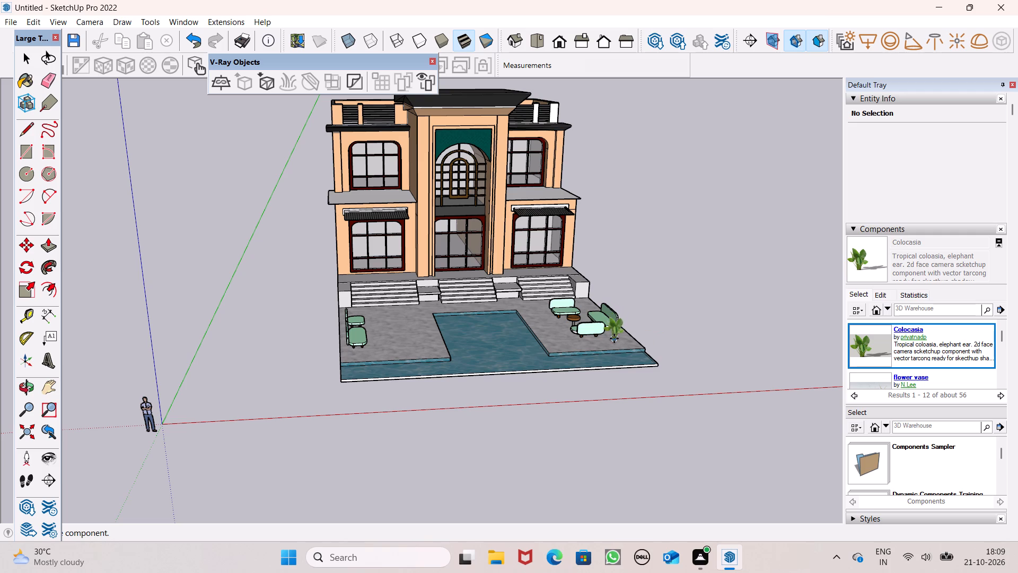
scroll(346, 359, "up", 4)
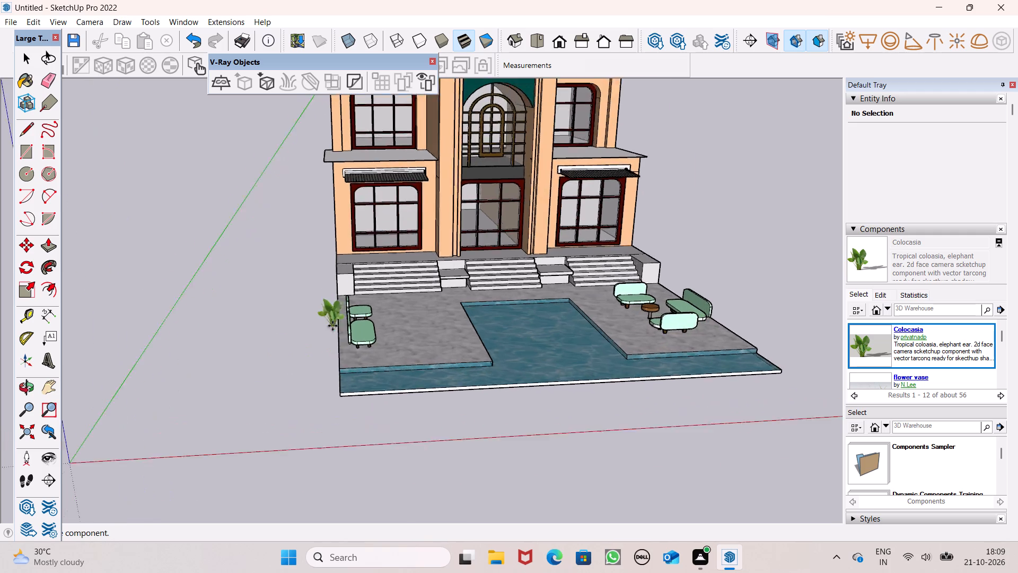
scroll(332, 326, "up", 4)
middle_click_drag(352, 285, 382, 324)
scroll(259, 292, "up", 7)
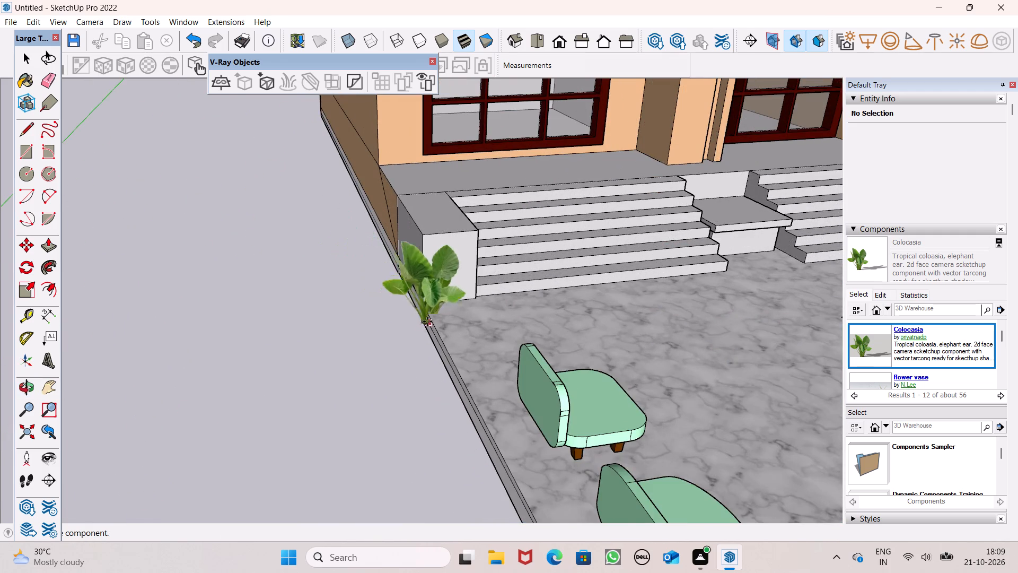
scroll(443, 314, "up", 7)
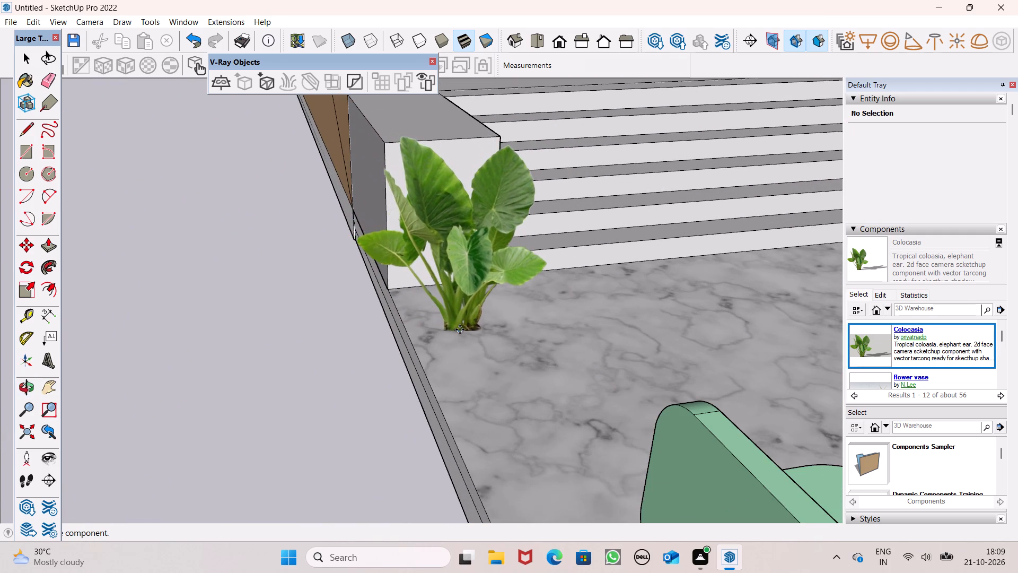
left_click(460, 329)
Move the Colocasia plant about 2' 1/16" across the terrace, closer to the front of the left-hand staircase's end wall.
scroll(454, 276, "down", 1)
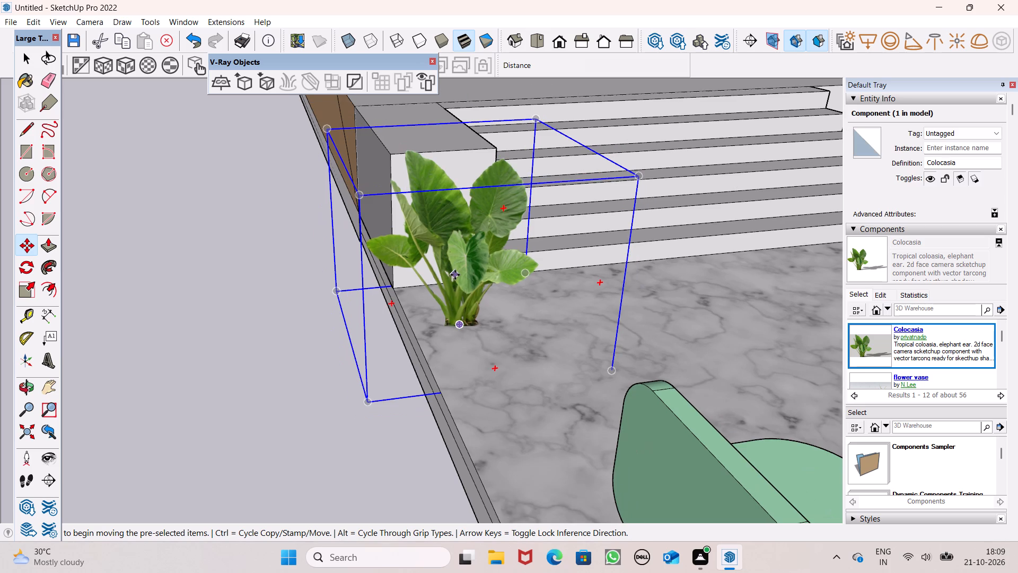
middle_click_drag(635, 341, 536, 271)
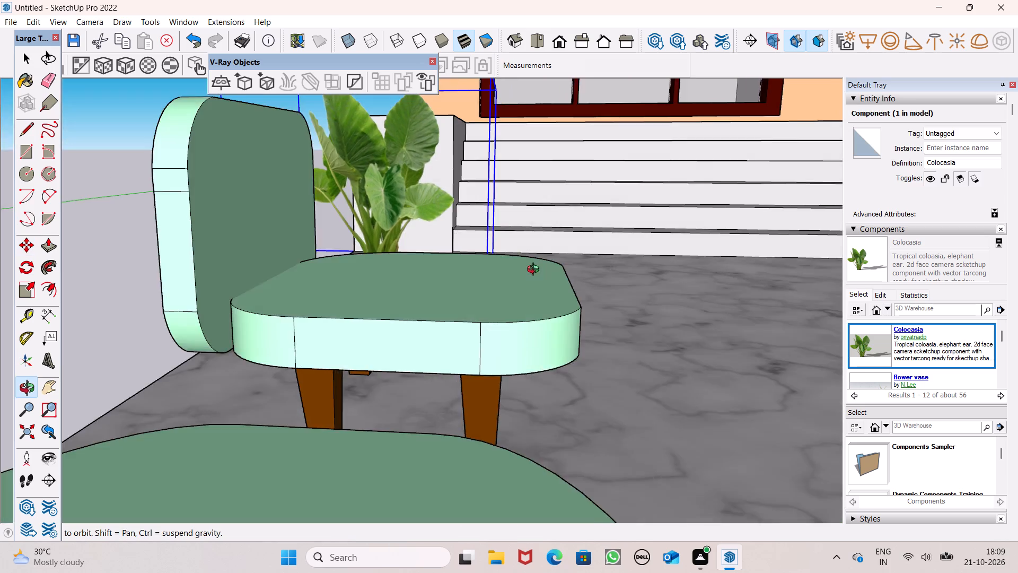
middle_click_drag(536, 271, 525, 293)
scroll(539, 279, "down", 5)
key("space")
left_click(318, 238)
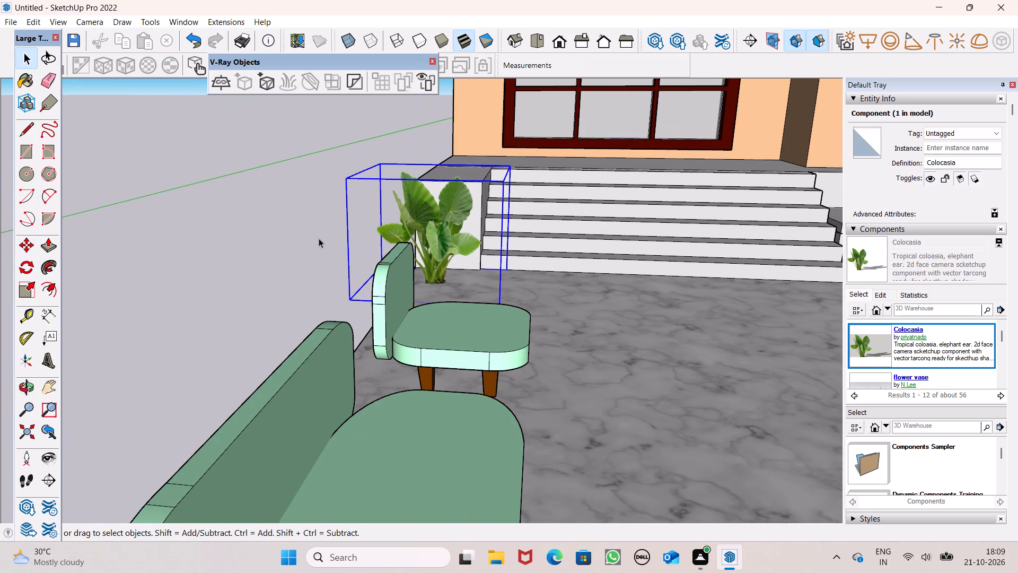
scroll(446, 229, "down", 5)
middle_click_drag(452, 281, 385, 350)
scroll(377, 311, "up", 7)
scroll(480, 273, "up", 1)
middle_click_drag(480, 273, 400, 396)
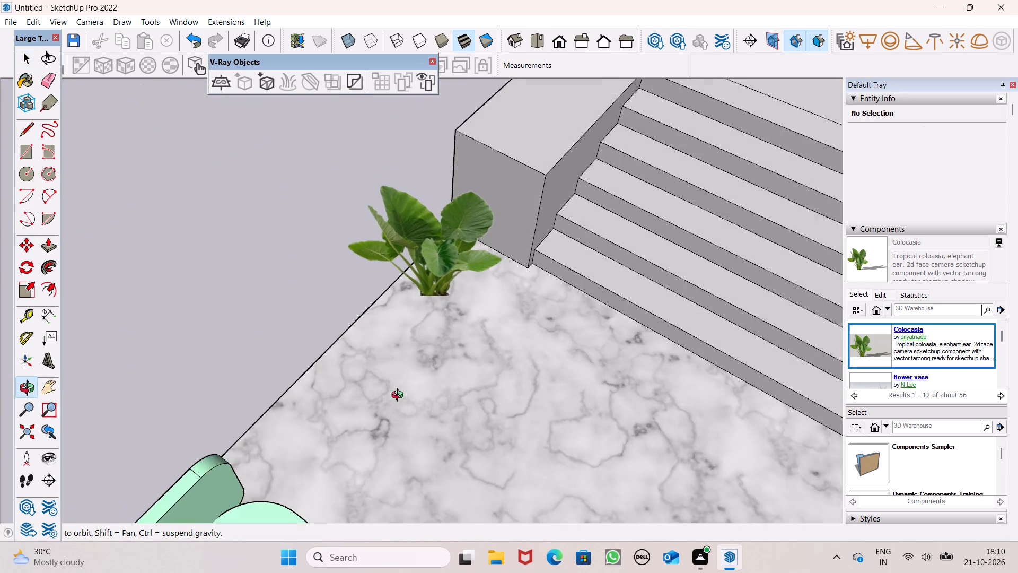
middle_click_drag(400, 396, 397, 396)
scroll(389, 334, "up", 6)
left_click(466, 263)
type("m]")
key("Return")
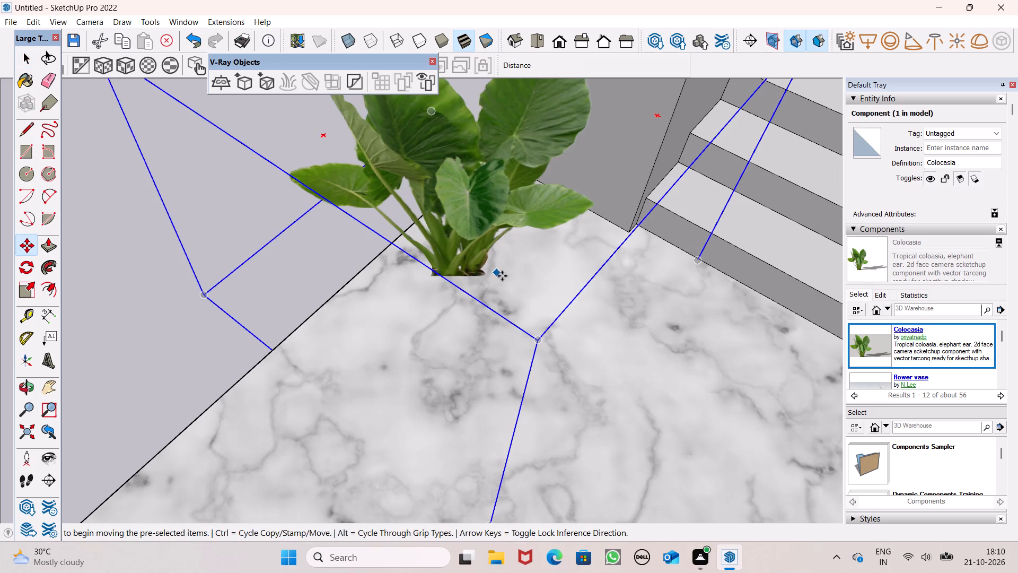
scroll(539, 234, "down", 4)
middle_click_drag(540, 248, 562, 170)
scroll(562, 170, "up", 1)
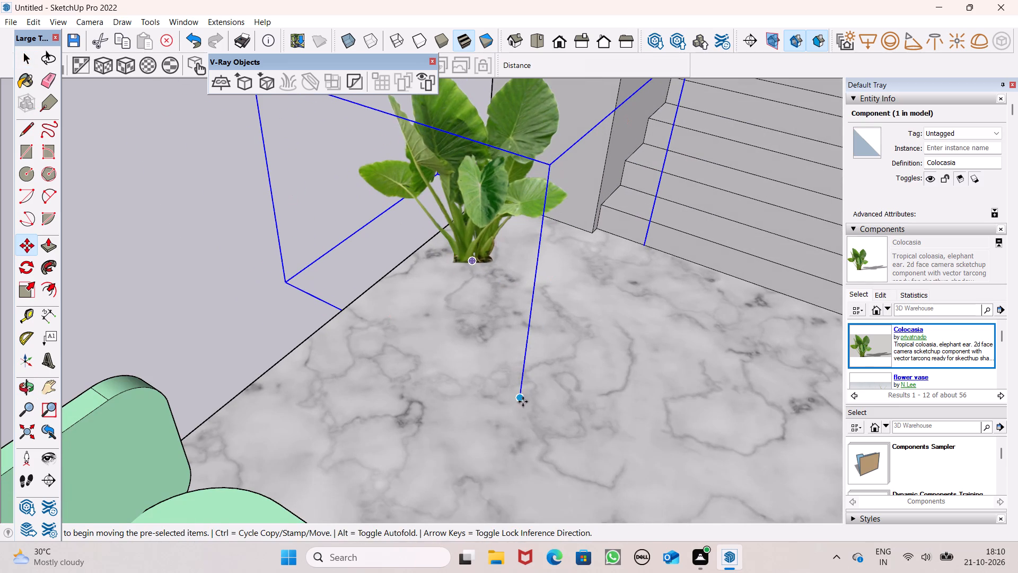
left_click_drag(525, 401, 569, 337)
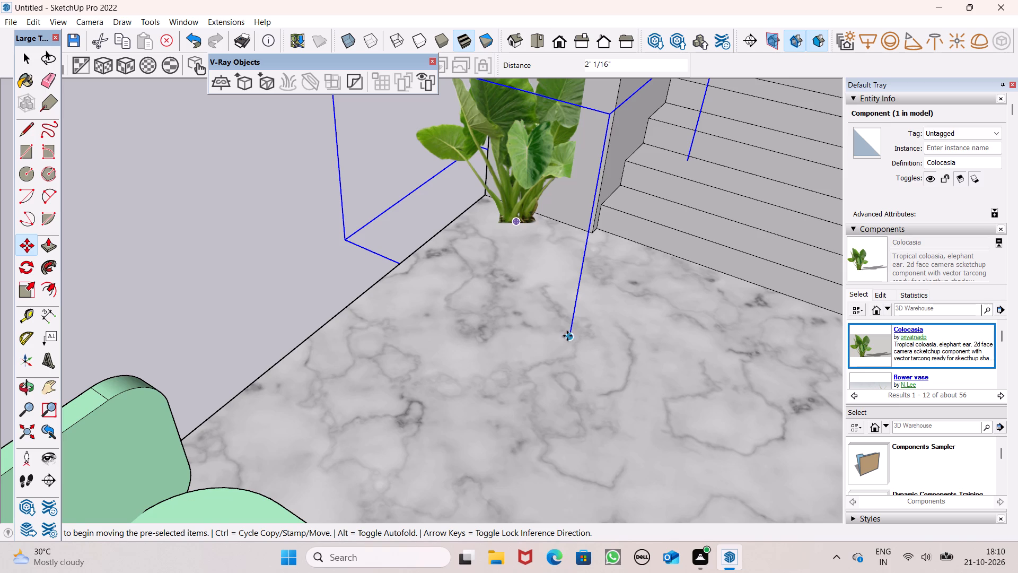
Copy the Colocasia plant four times in a row along the terrace's outer edge, from the staircase end wall toward the single chair.
left_click_drag(567, 336, 523, 399)
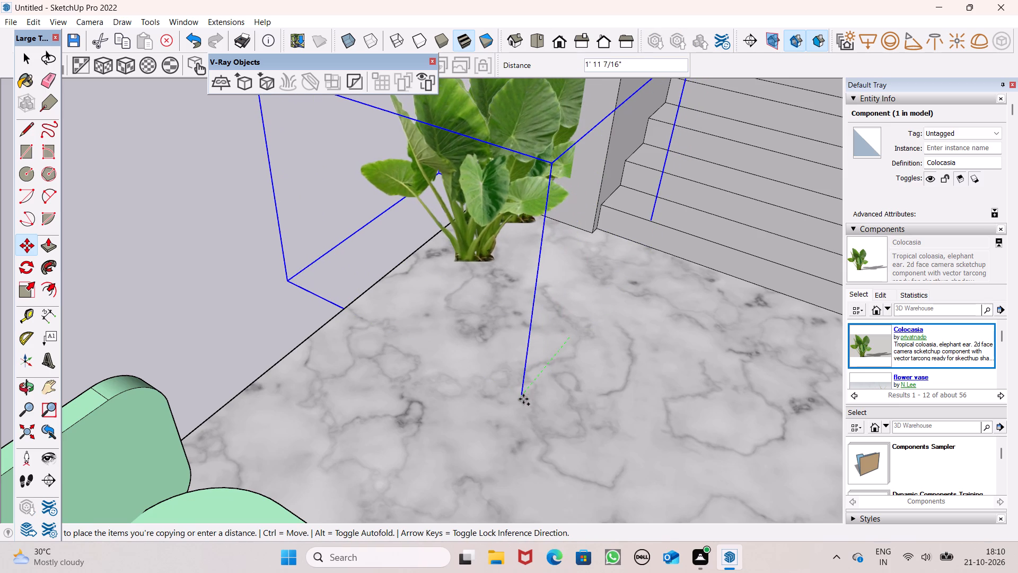
left_click_drag(523, 399, 522, 399)
left_click_drag(523, 399, 479, 464)
scroll(697, 272, "down", 6)
middle_click_drag(640, 343, 626, 342)
scroll(563, 400, "up", 2)
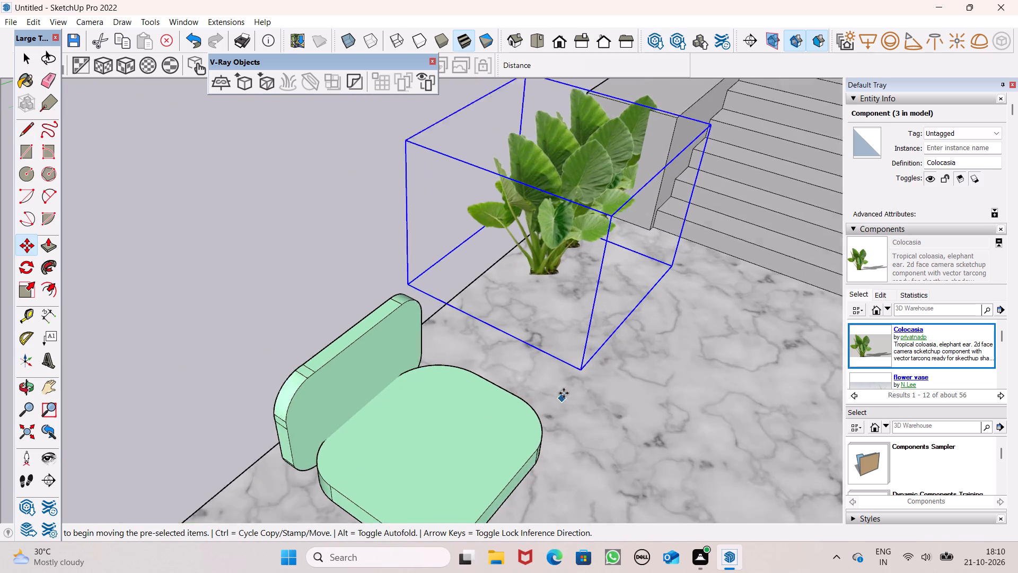
scroll(564, 393, "up", 2)
left_click_drag(586, 371, 568, 392)
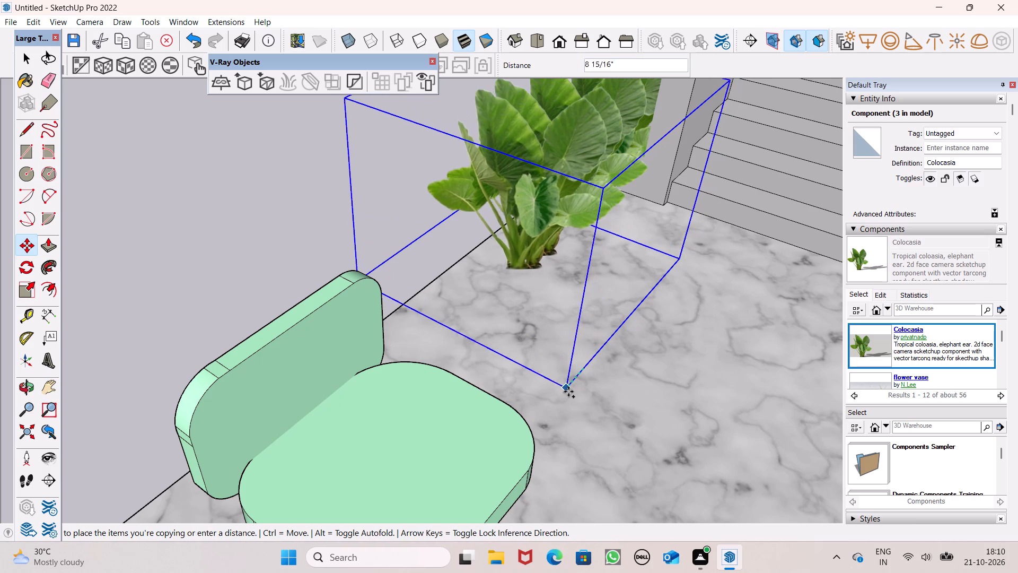
left_click_drag(568, 392, 555, 400)
left_click_drag(553, 401, 532, 419)
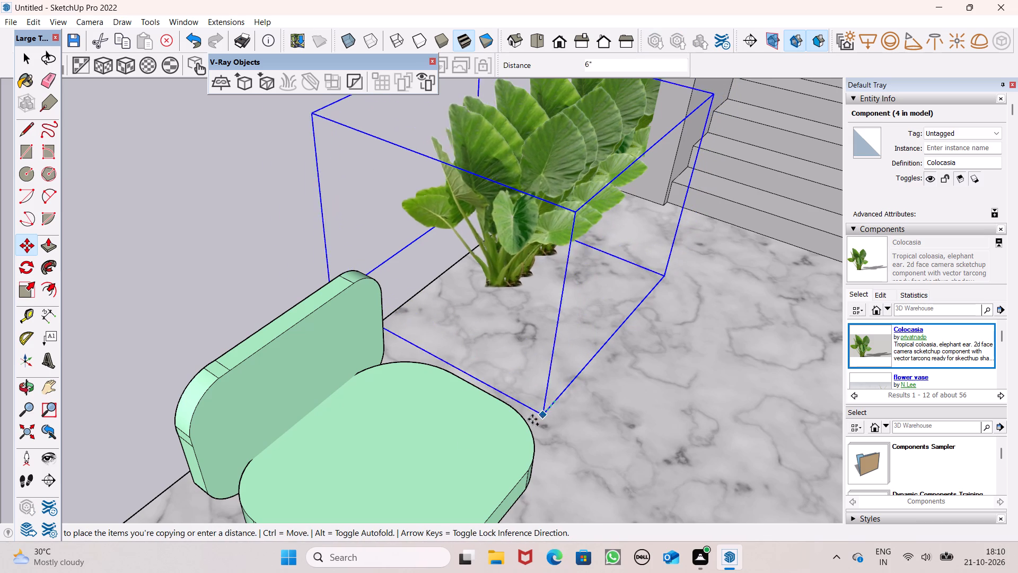
left_click_drag(532, 419, 513, 438)
Extend the plant row behind the single chair with two more Colocasia copies, spaced about 1' 2 1/4" and 1' 3 3/16".
scroll(625, 307, "down", 6)
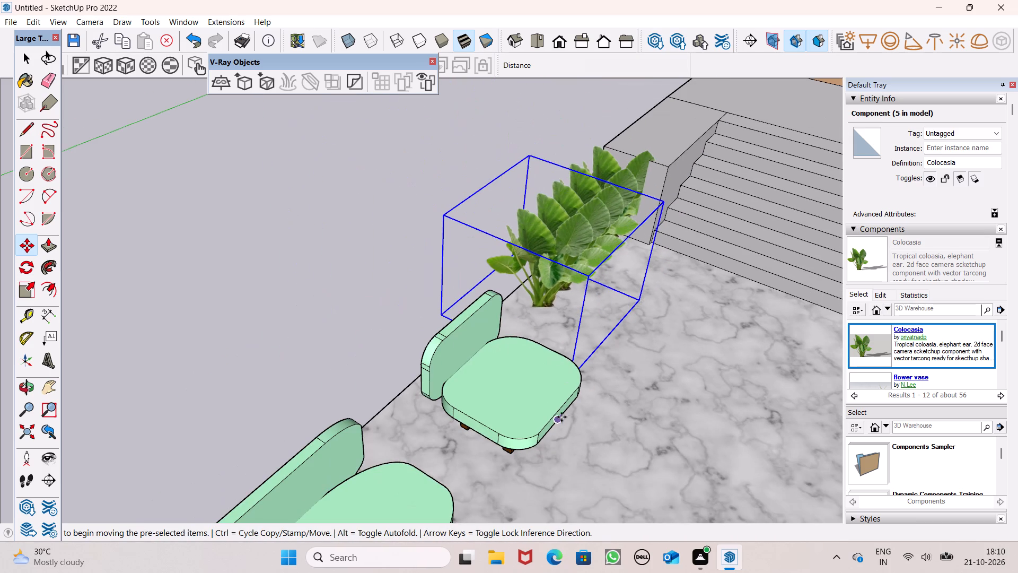
left_click_drag(570, 381, 556, 402)
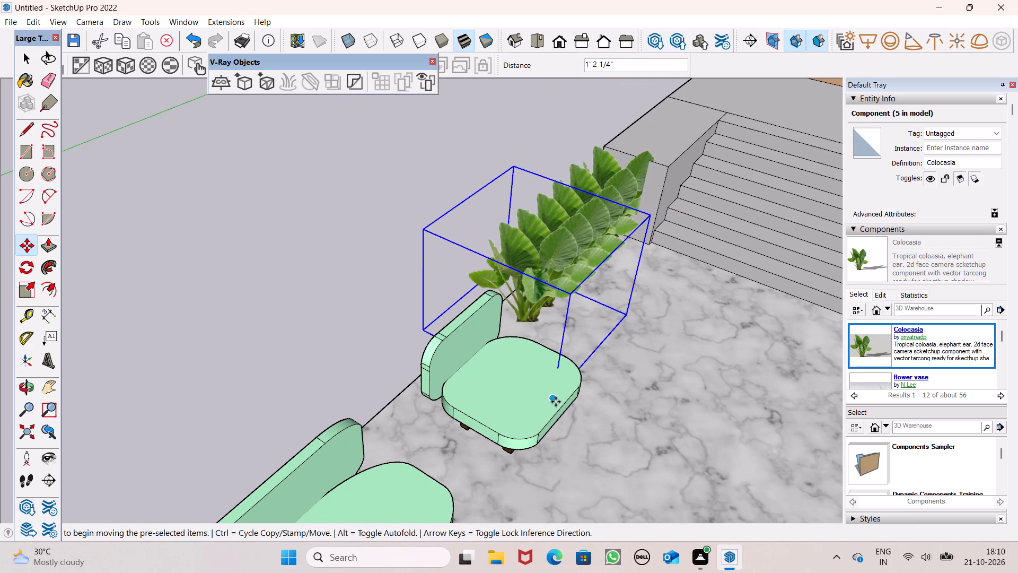
left_click_drag(552, 399, 531, 418)
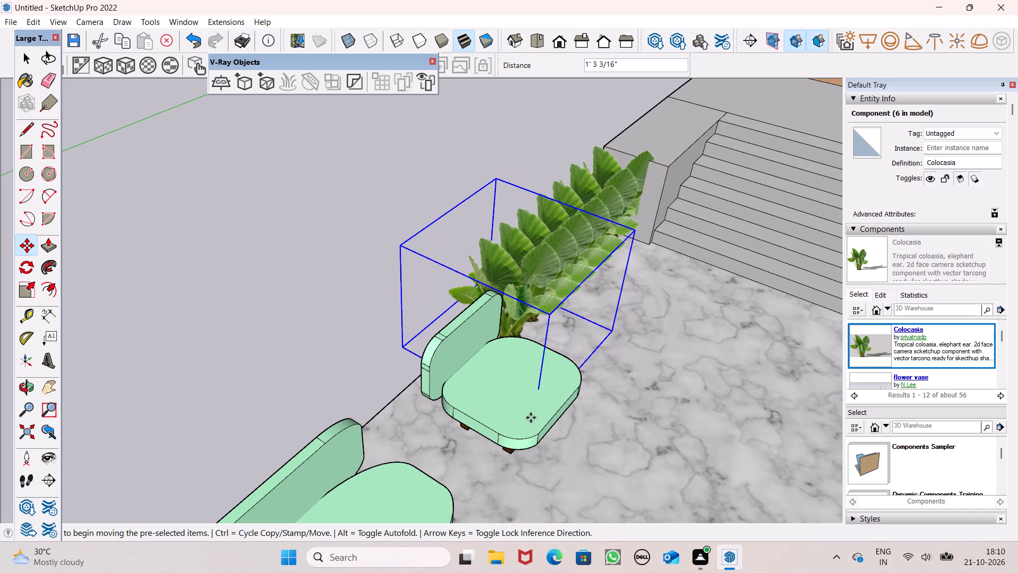
key("space")
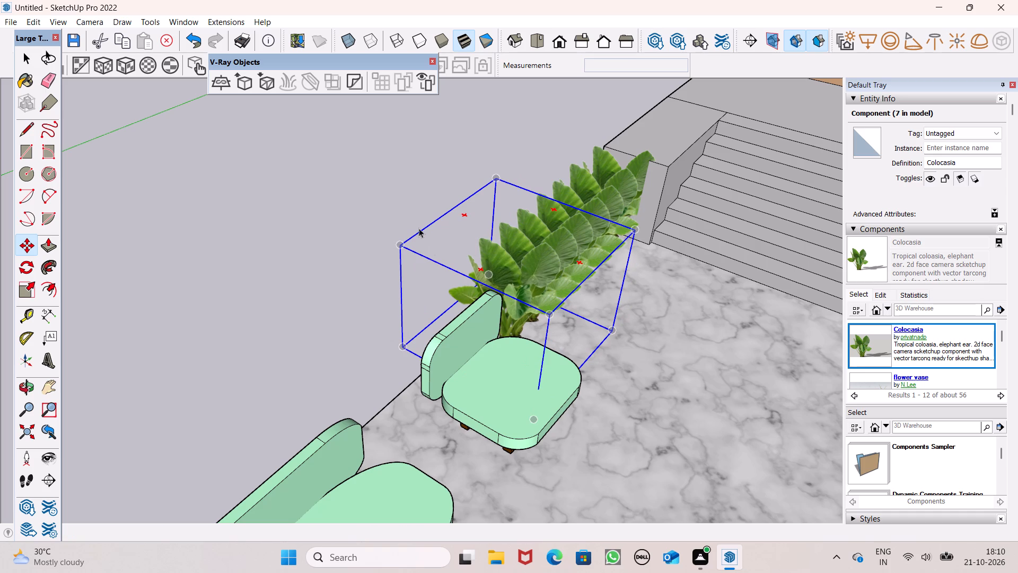
left_click(380, 207)
Examine the Colocasia row and seating from outside the terrace and from the pool side.
scroll(447, 205, "down", 3)
middle_click_drag(524, 280, 481, 261)
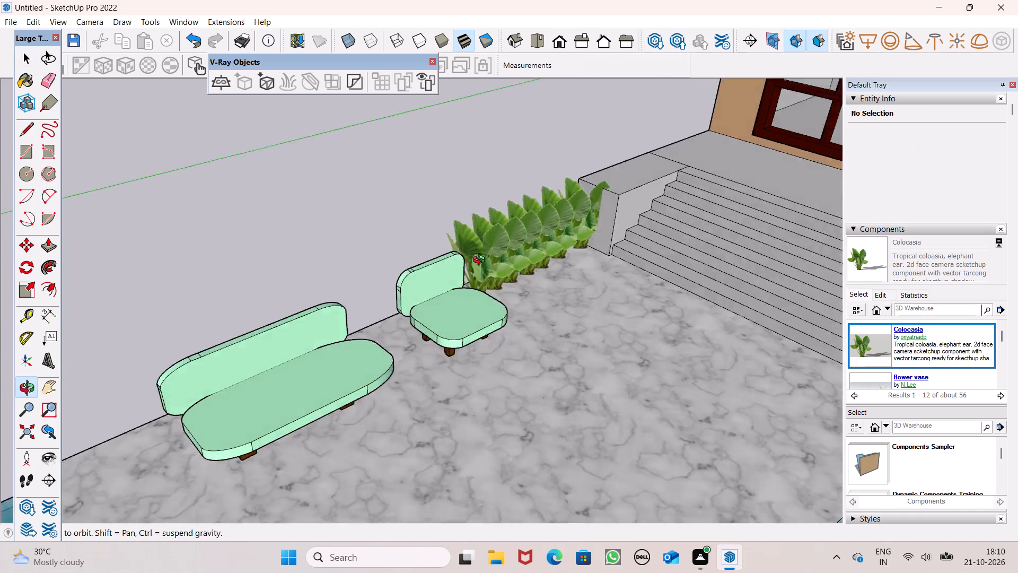
middle_click_drag(481, 261, 968, 146)
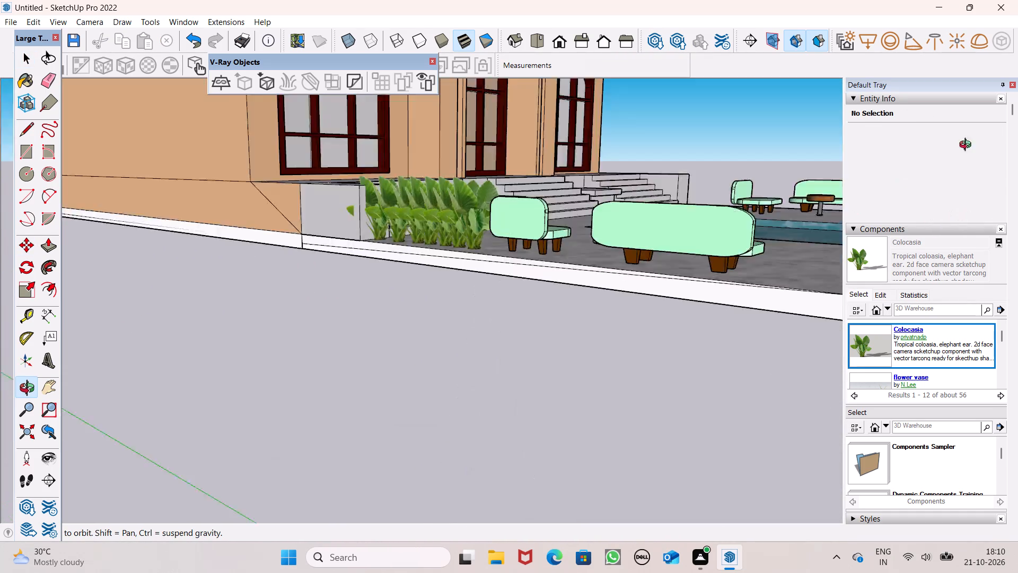
middle_click_drag(968, 146, 626, 255)
scroll(457, 189, "down", 10)
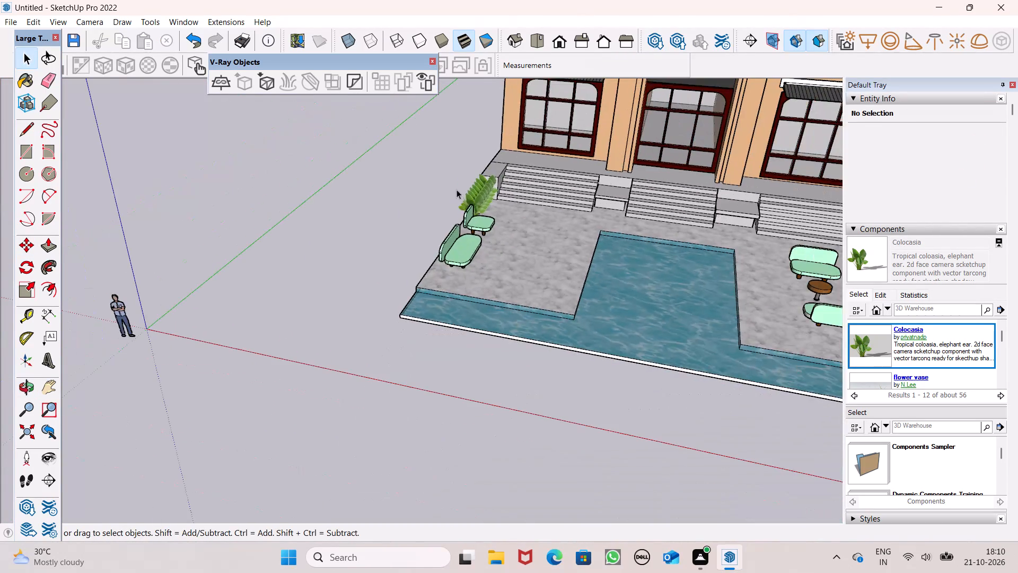
middle_click_drag(511, 229, 350, 266)
scroll(451, 242, "up", 2)
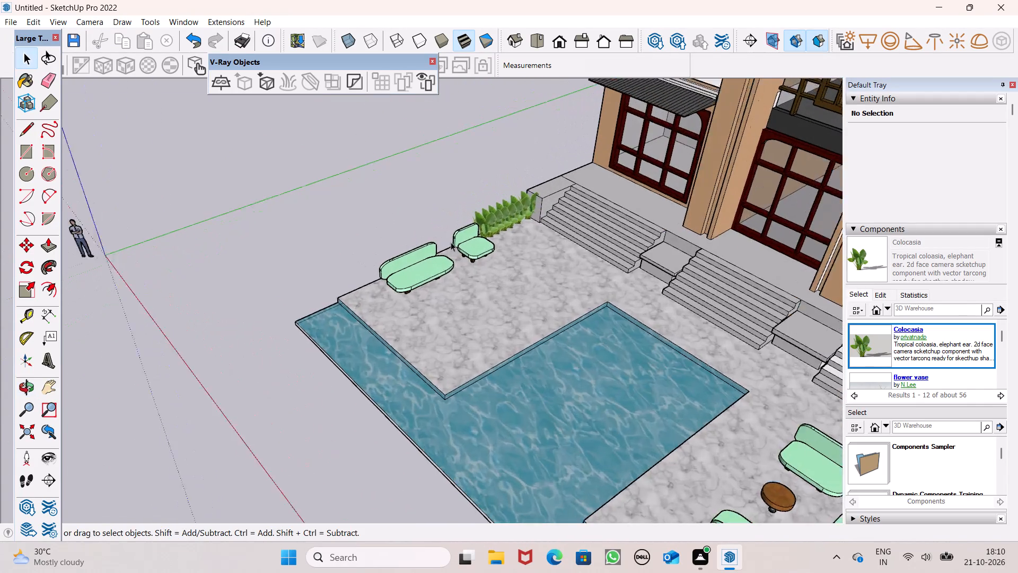
scroll(451, 242, "up", 5)
Copy the end Colocasia of the row past the sofa and place it near the terrace's outer corner by the pool.
middle_click_drag(455, 239, 510, 202)
scroll(525, 195, "up", 6)
scroll(554, 164, "down", 4)
middle_click_drag(540, 220, 554, 222)
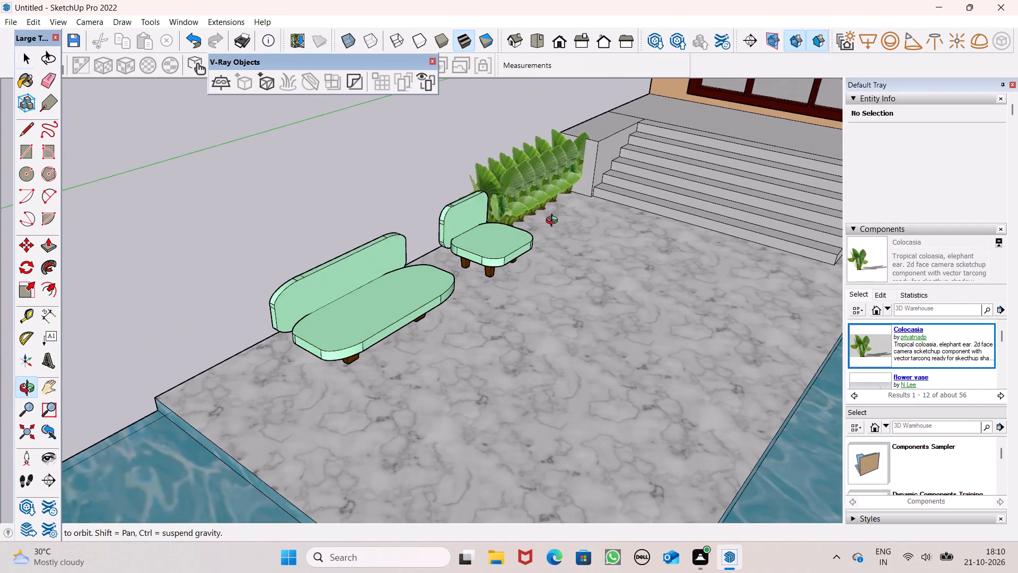
middle_click_drag(554, 222, 567, 222)
left_click(519, 201)
key("m")
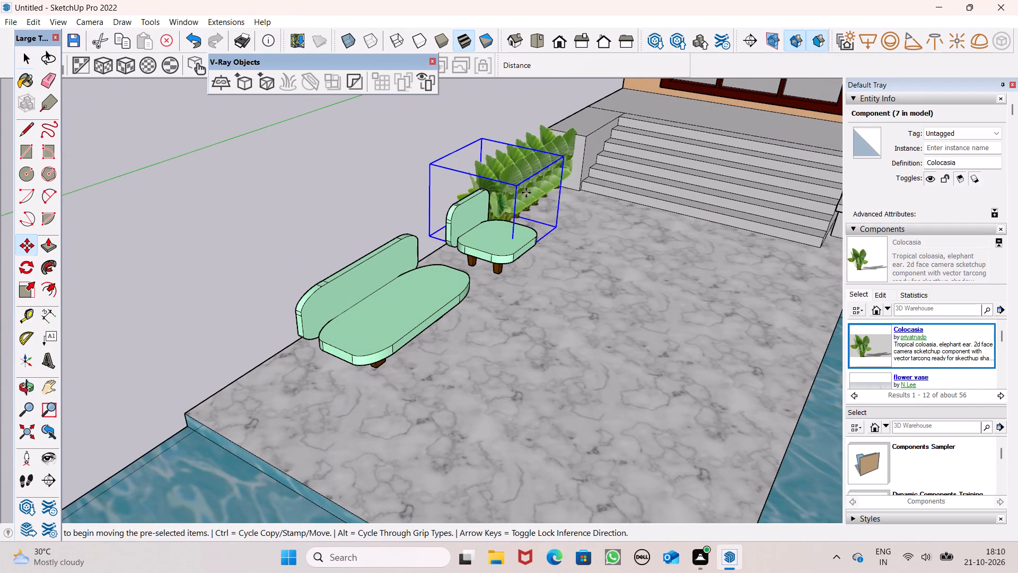
key("Return")
scroll(527, 192, "down", 4)
left_click_drag(519, 244, 494, 277)
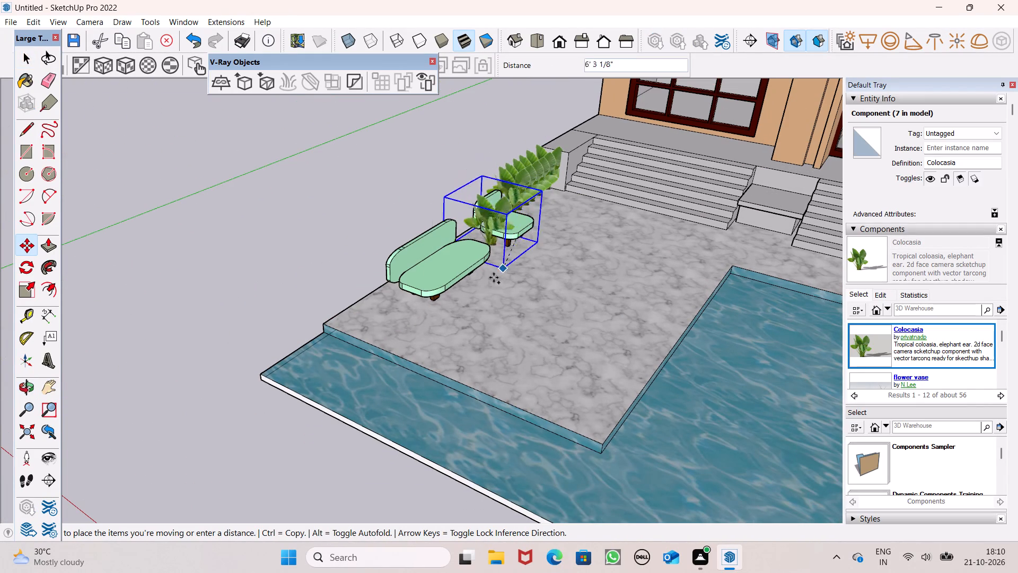
left_click_drag(494, 277, 394, 338)
middle_click_drag(425, 326, 483, 311)
scroll(416, 325, "up", 6)
left_click_drag(450, 314, 464, 326)
scroll(565, 216, "down", 2)
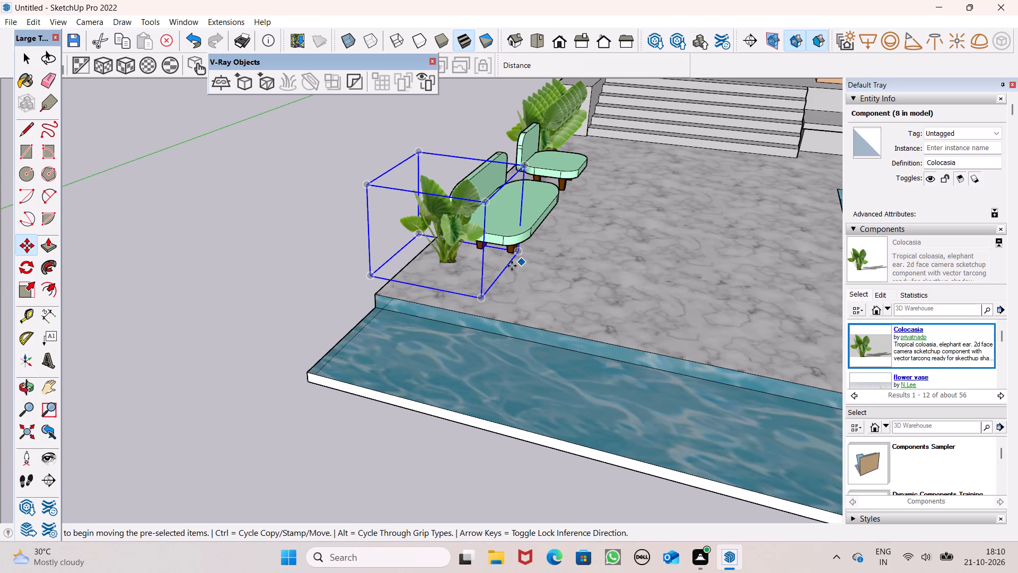
Add a second Colocasia beside the sofa by copying the corner plant a short distance toward the pool edge.
middle_click_drag(335, 331, 412, 353)
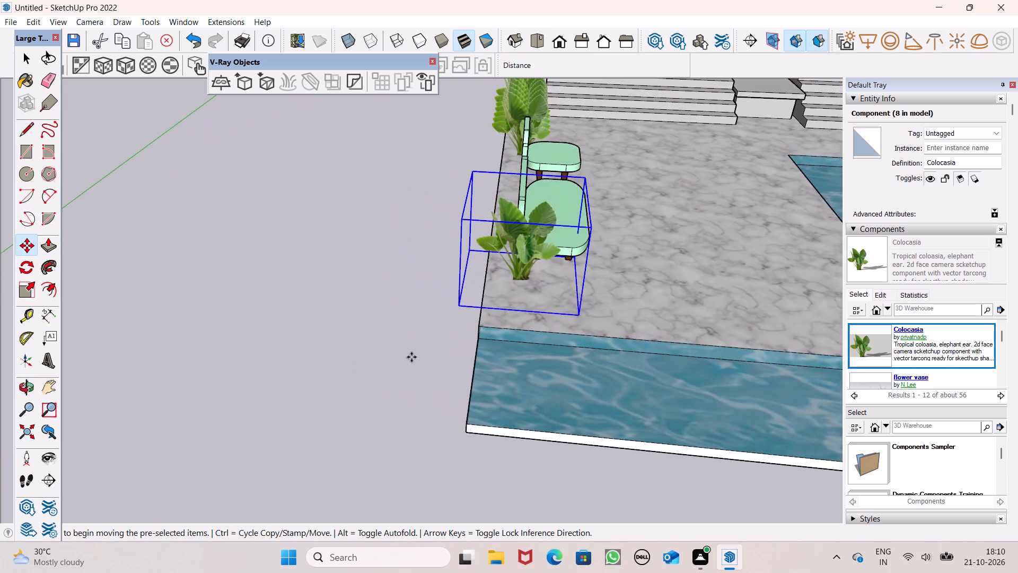
scroll(416, 363, "up", 1)
scroll(555, 355, "up", 1)
middle_click_drag(551, 367, 531, 380)
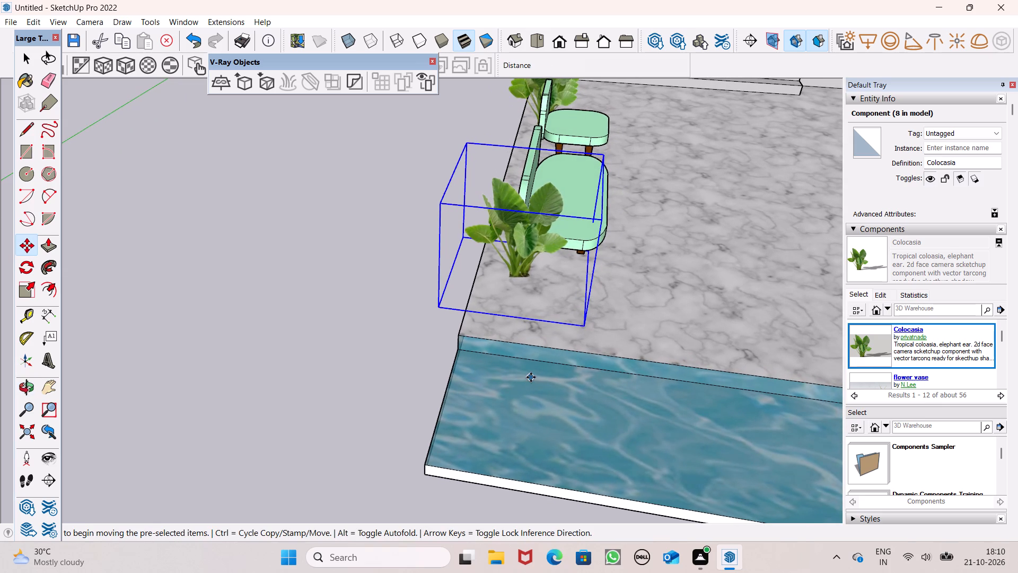
scroll(547, 370, "up", 2)
left_click_drag(592, 316, 591, 329)
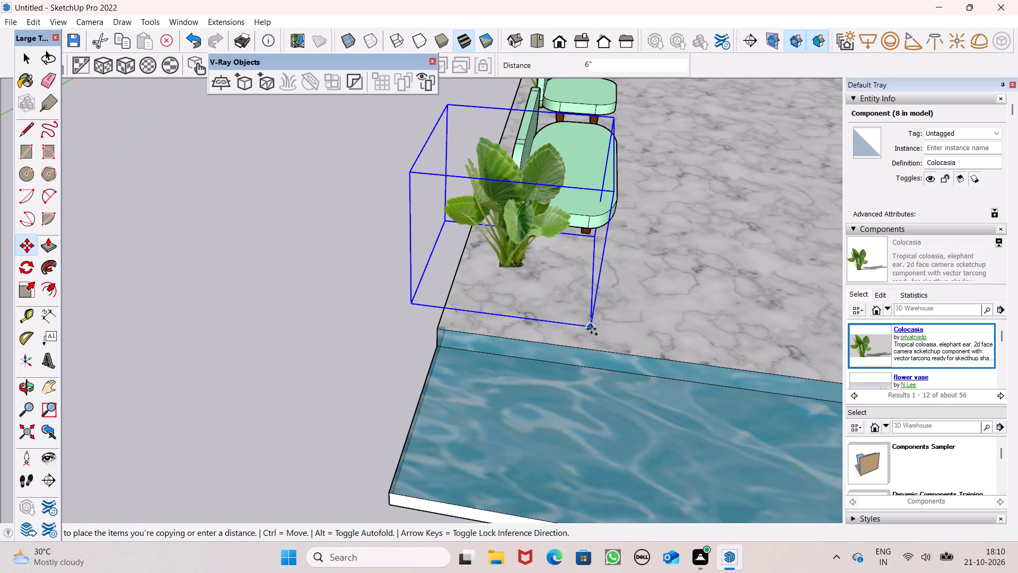
left_click_drag(591, 329, 585, 345)
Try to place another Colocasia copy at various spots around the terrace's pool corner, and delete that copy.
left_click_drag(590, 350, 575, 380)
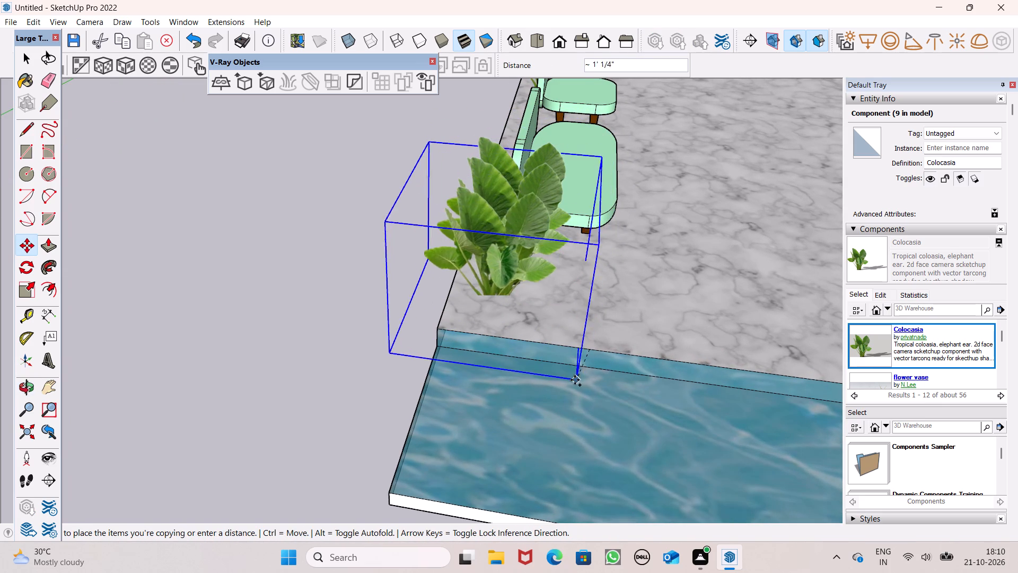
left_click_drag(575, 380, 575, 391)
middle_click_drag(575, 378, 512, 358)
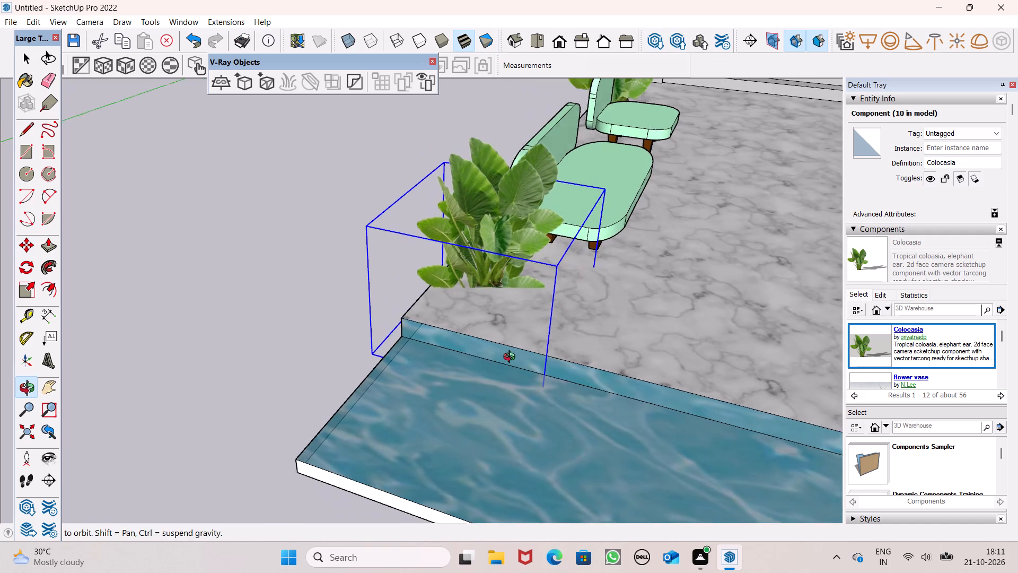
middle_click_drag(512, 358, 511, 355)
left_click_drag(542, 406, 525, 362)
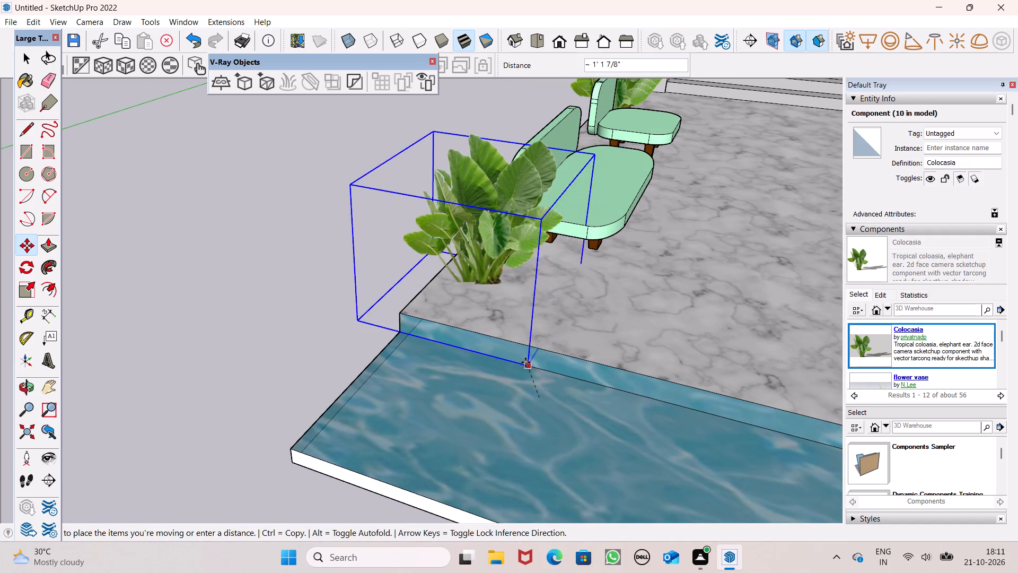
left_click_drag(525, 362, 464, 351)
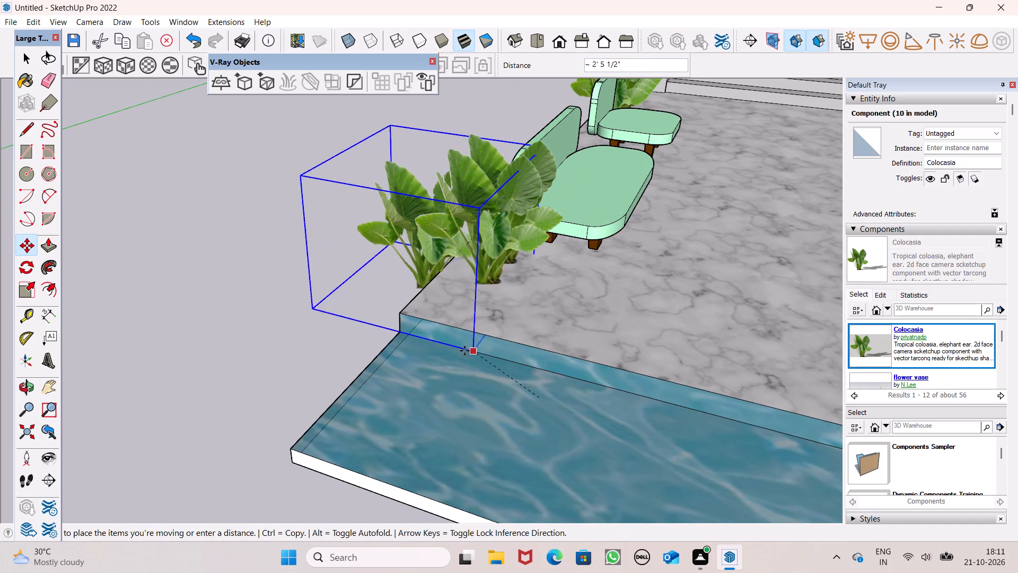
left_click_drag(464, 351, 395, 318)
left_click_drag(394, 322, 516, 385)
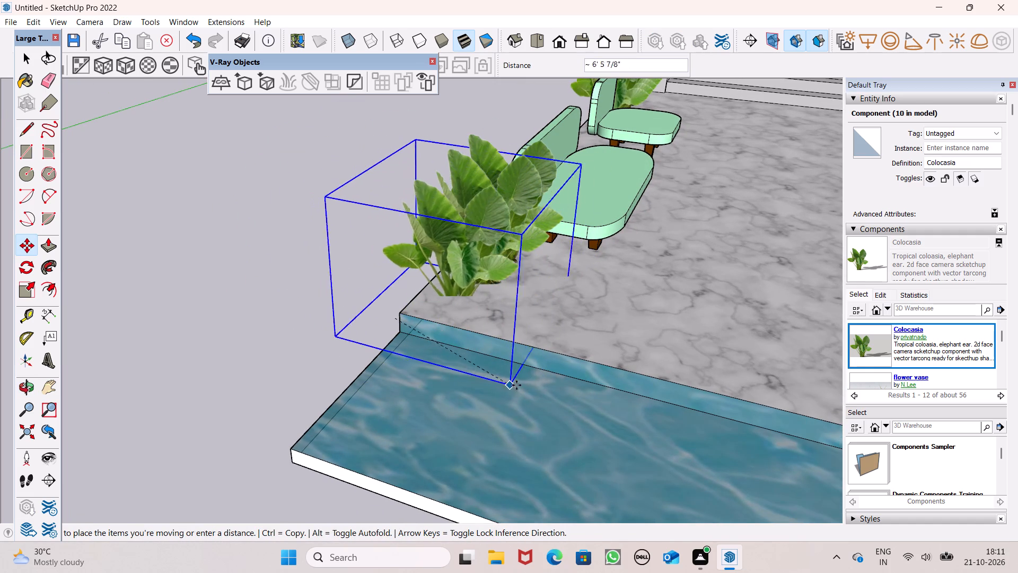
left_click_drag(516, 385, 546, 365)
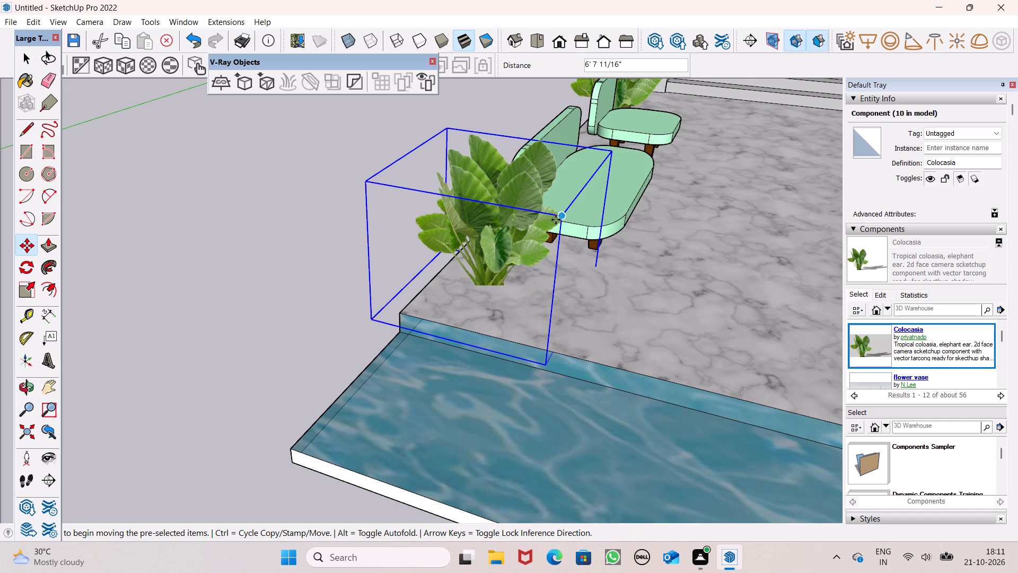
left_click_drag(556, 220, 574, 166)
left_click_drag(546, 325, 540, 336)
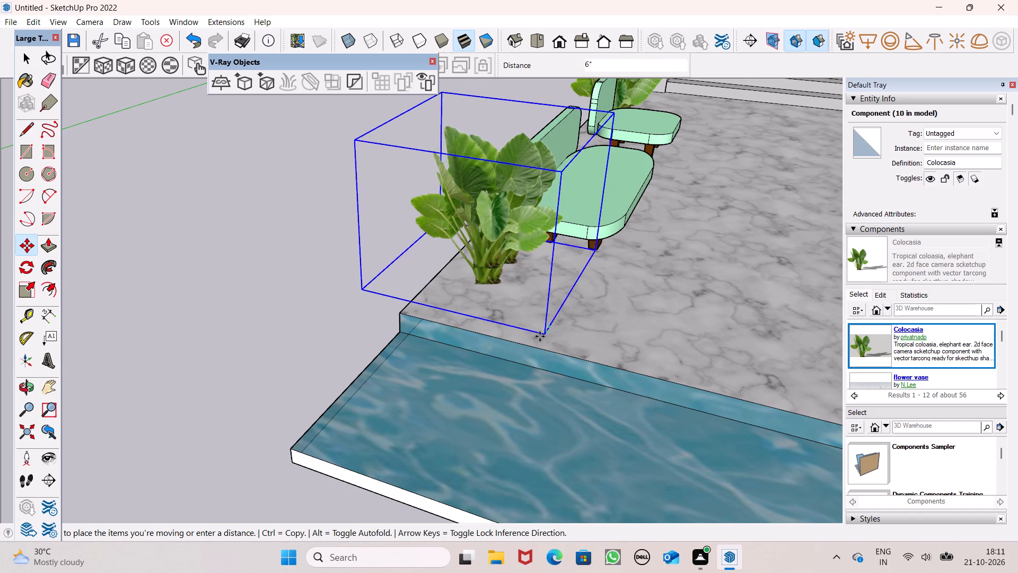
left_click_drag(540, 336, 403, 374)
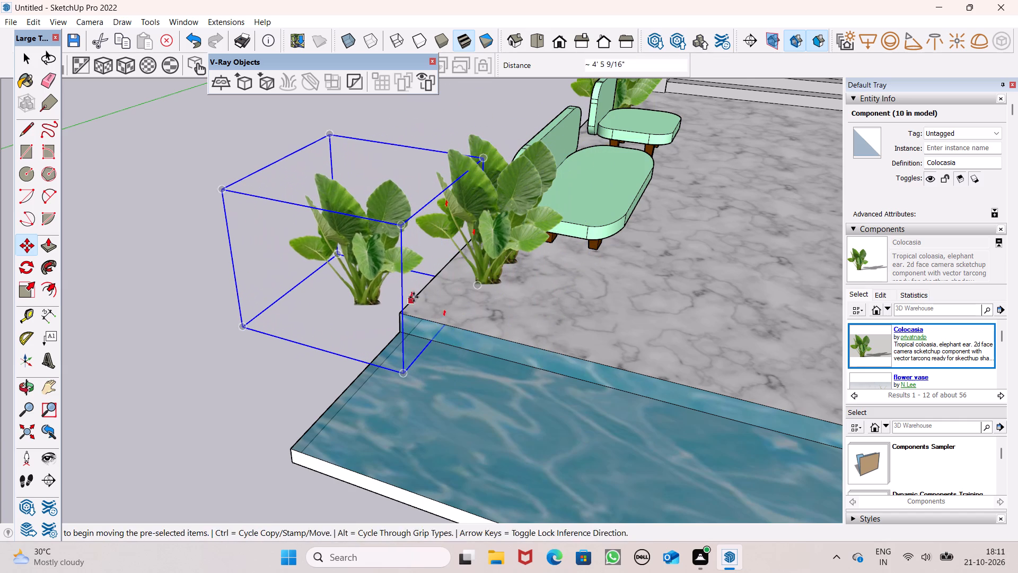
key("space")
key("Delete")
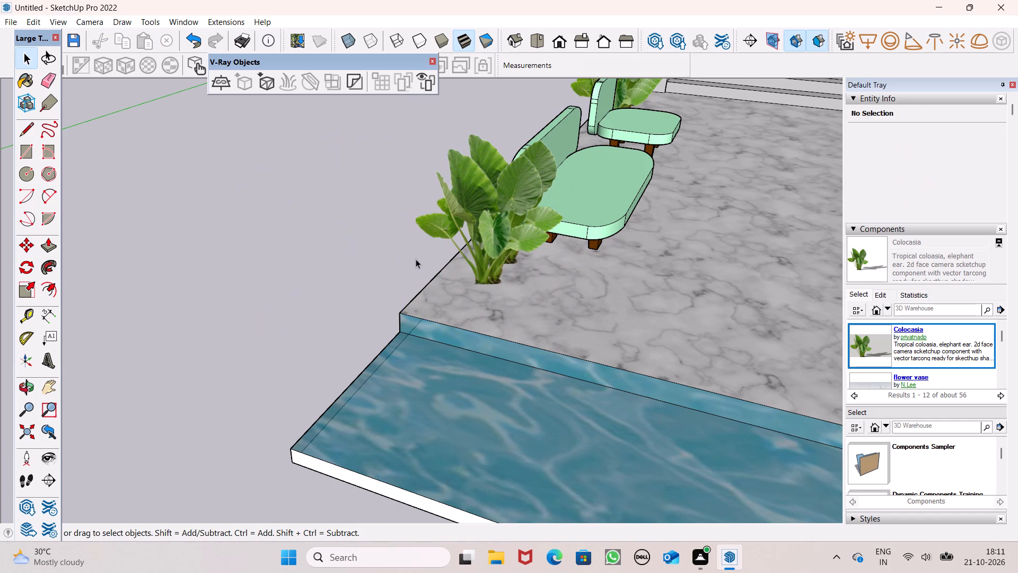
Copy the Colocasia nearest the pool about 1' 8 15/16" along the terrace's outer edge toward the pool corner.
left_click(473, 247)
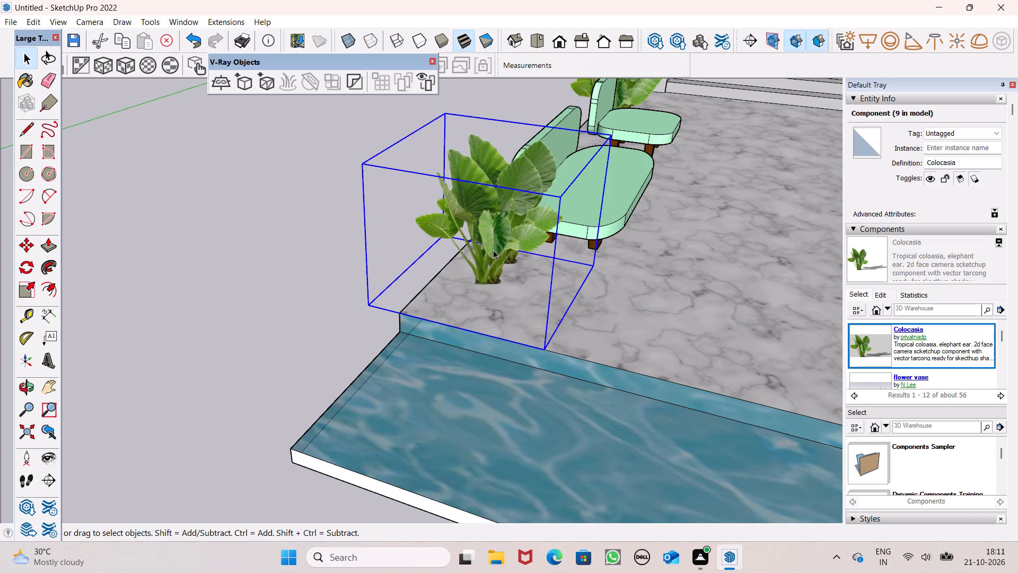
key("m")
key("Return")
scroll(542, 262, "down", 1)
middle_click_drag(549, 313, 529, 336)
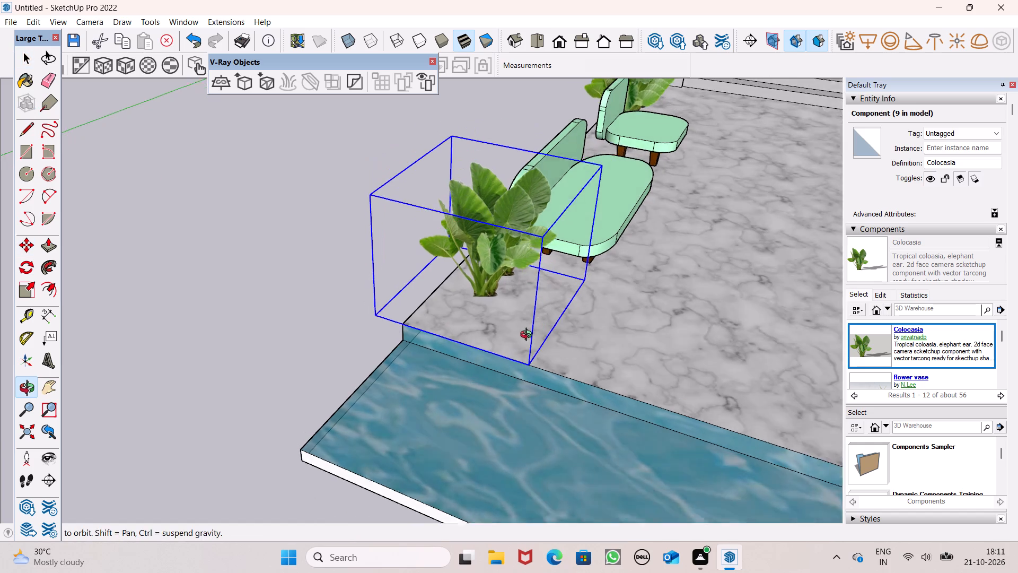
middle_click_drag(529, 336, 512, 338)
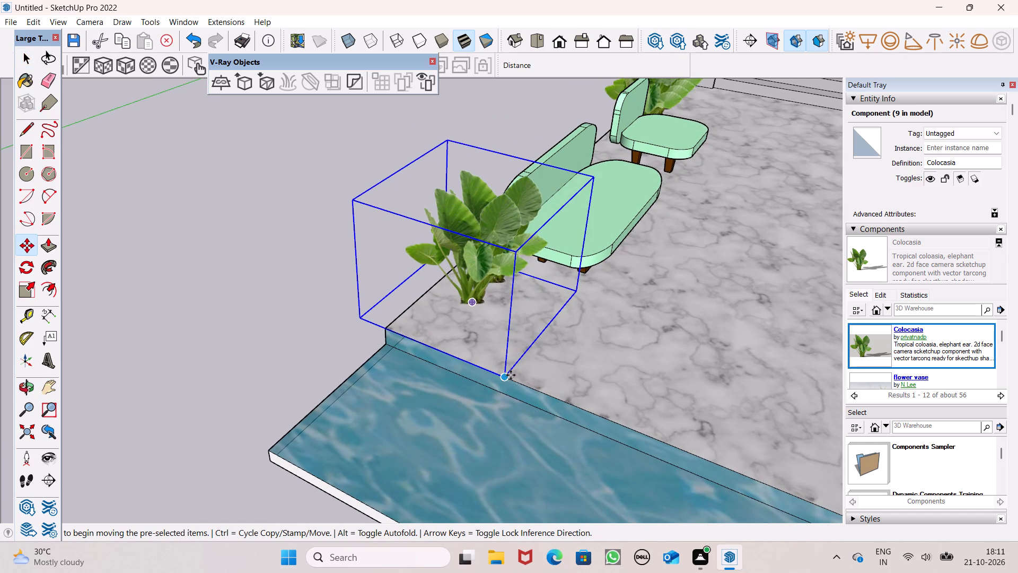
left_click_drag(503, 380, 484, 397)
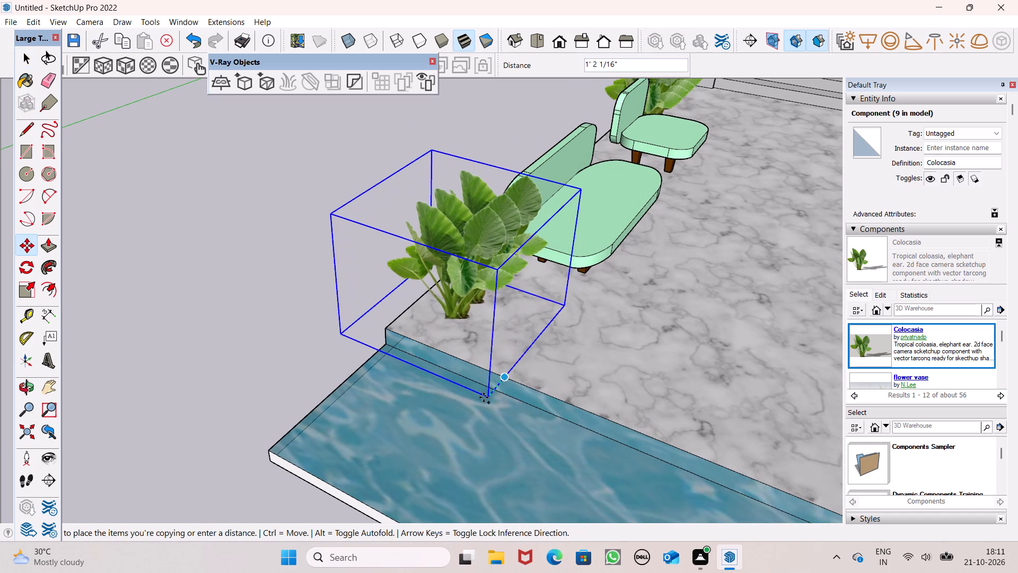
left_click_drag(484, 397, 476, 407)
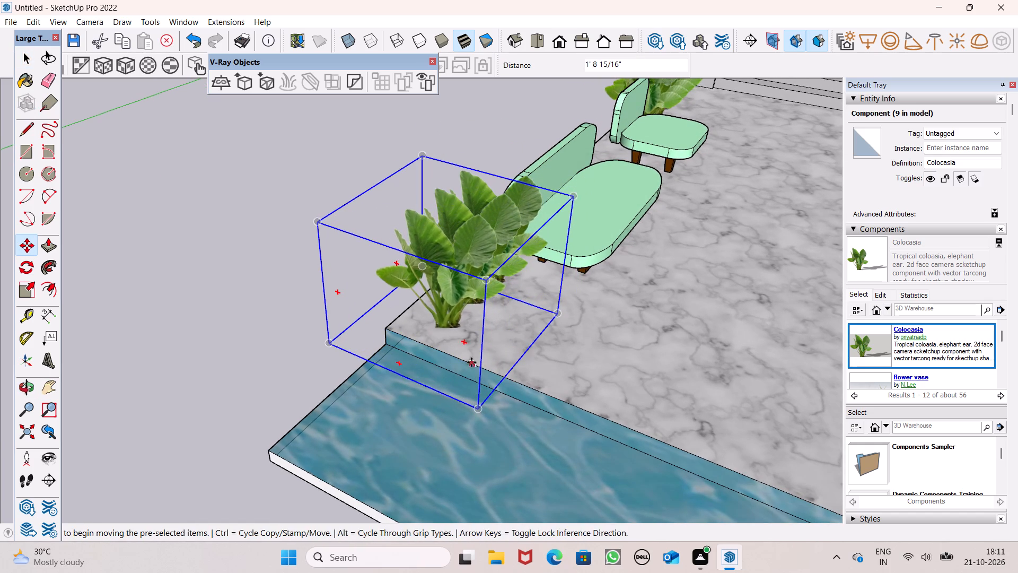
key("space")
key("space")
left_click(320, 158)
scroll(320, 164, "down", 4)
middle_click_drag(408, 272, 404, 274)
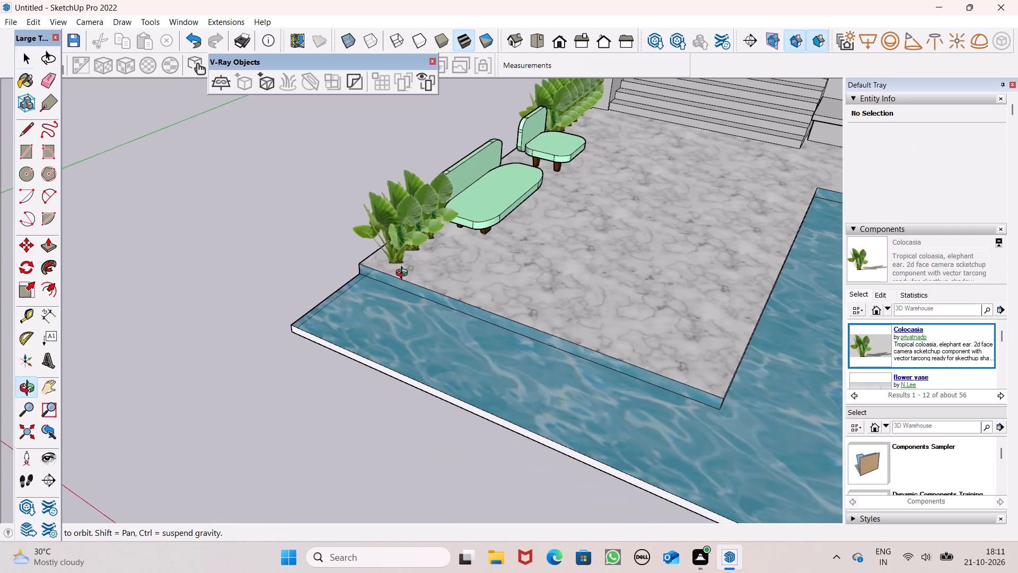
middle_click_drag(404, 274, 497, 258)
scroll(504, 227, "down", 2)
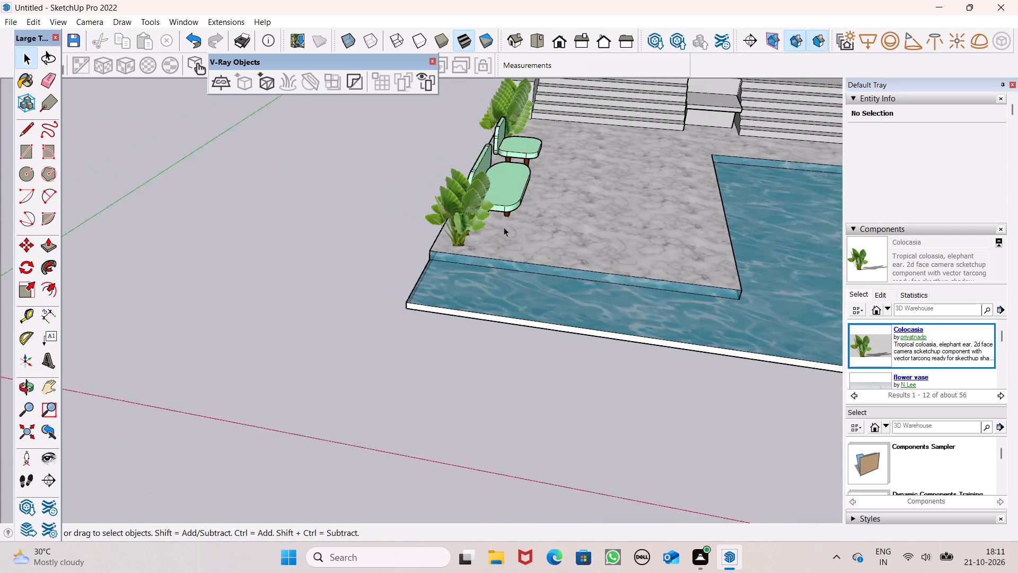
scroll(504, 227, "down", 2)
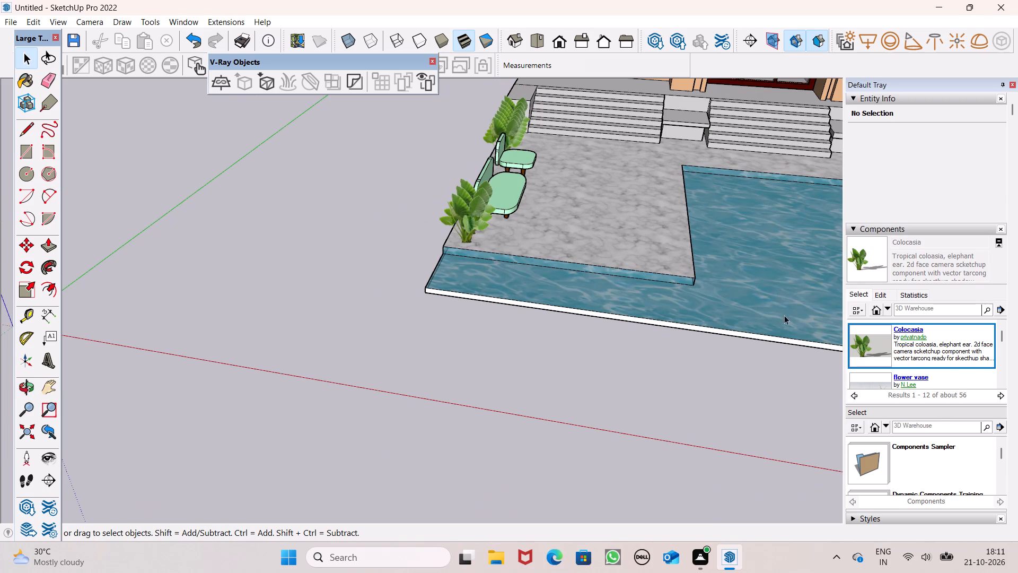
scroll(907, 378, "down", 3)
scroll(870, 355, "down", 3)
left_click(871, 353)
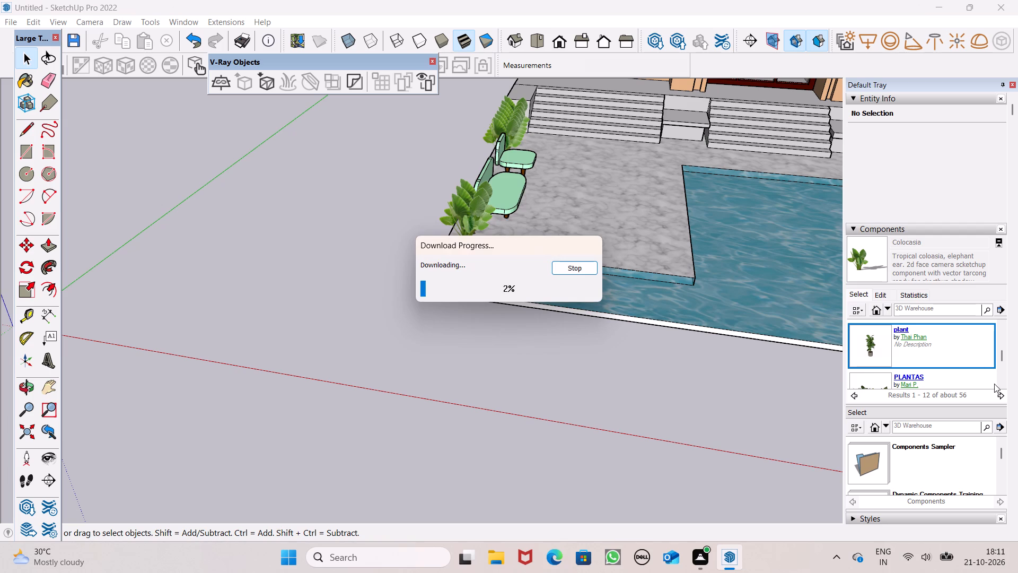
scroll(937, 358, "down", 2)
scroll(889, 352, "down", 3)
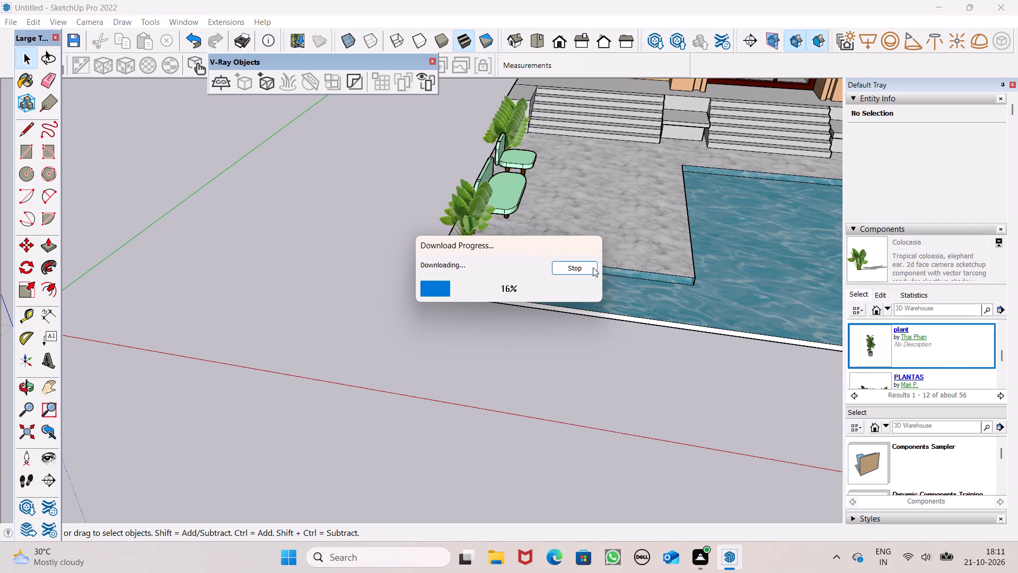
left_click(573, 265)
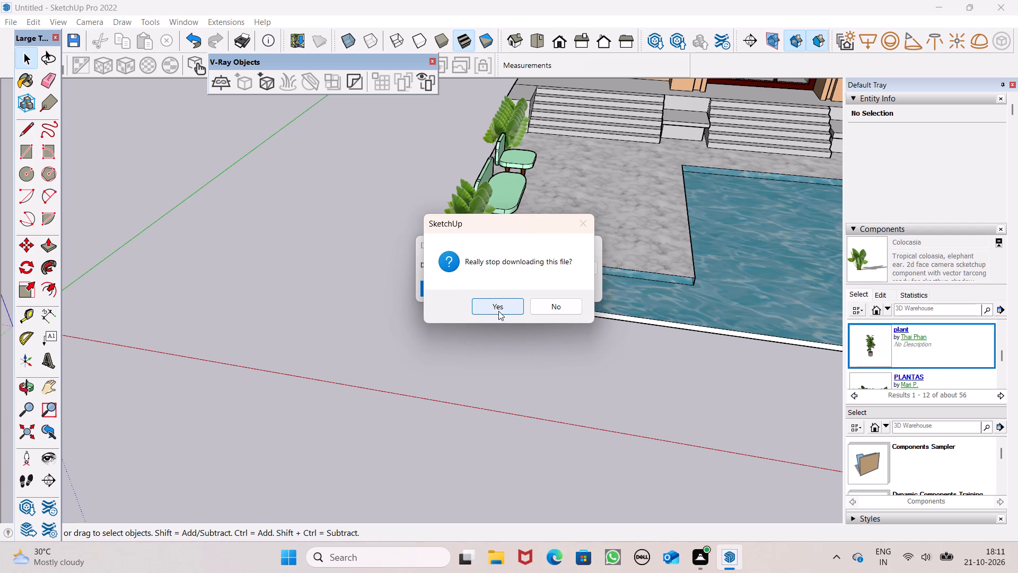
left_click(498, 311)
Insert the first VASO potted plant from the component results onto the end stair block behind the Colocasia row.
scroll(870, 355, "down", 3)
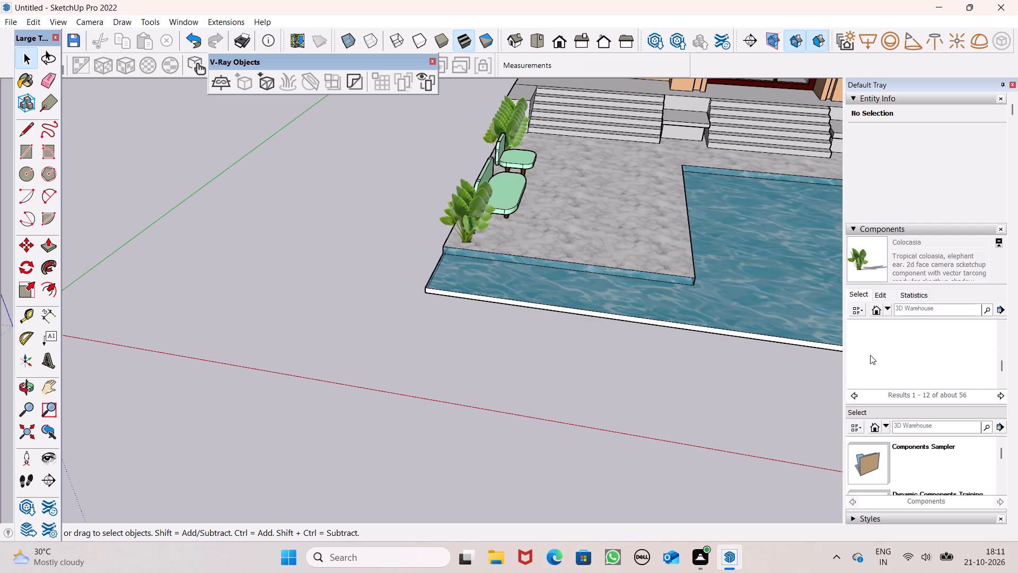
scroll(870, 355, "up", 1)
left_click(871, 351)
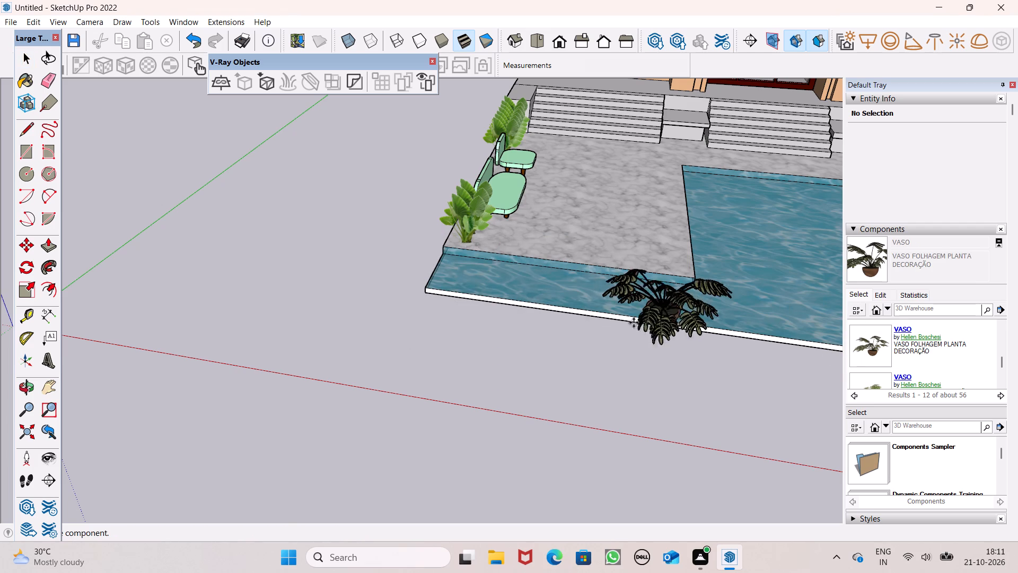
scroll(485, 338, "down", 9)
scroll(583, 318, "up", 6)
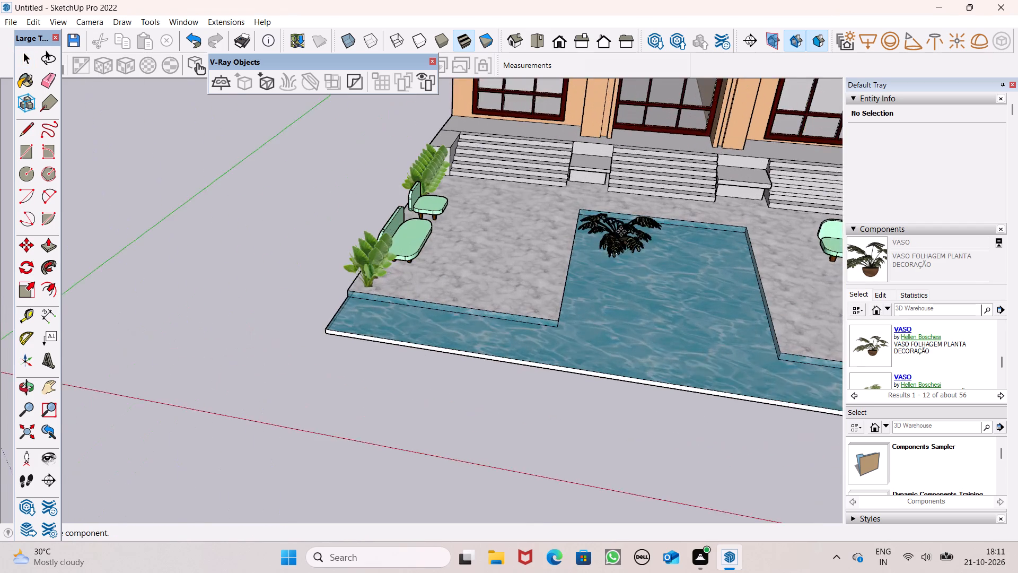
scroll(621, 231, "up", 1)
scroll(514, 220, "down", 3)
middle_click_drag(502, 248, 532, 307)
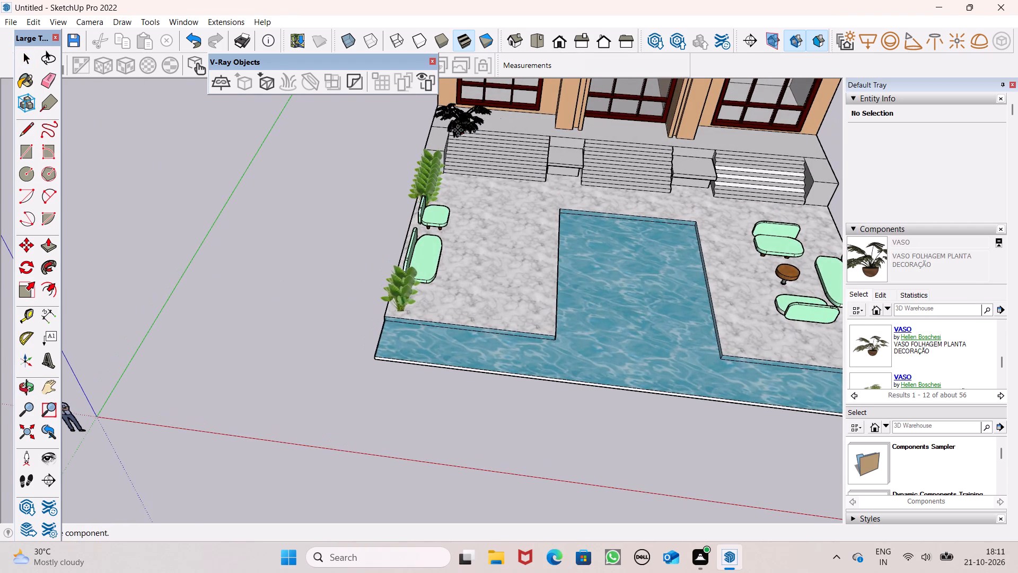
scroll(457, 130, "up", 6)
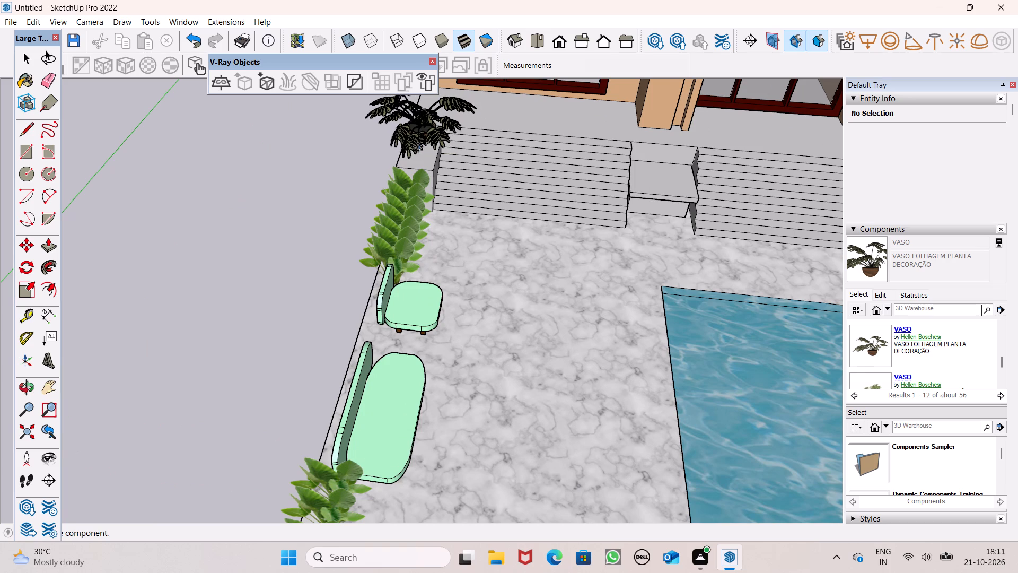
left_click(418, 147)
Move the VASO plant slightly so its pot sits on top of the end stair block.
middle_click_drag(420, 156, 380, 11)
scroll(380, 11, "up", 1)
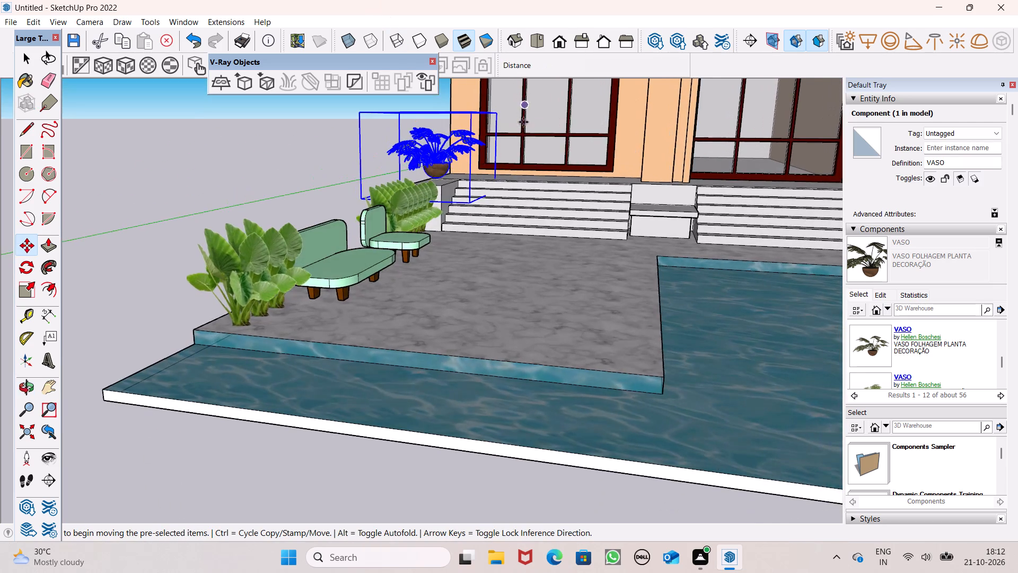
scroll(523, 128, "up", 7)
scroll(408, 220, "down", 4)
scroll(326, 238, "up", 7)
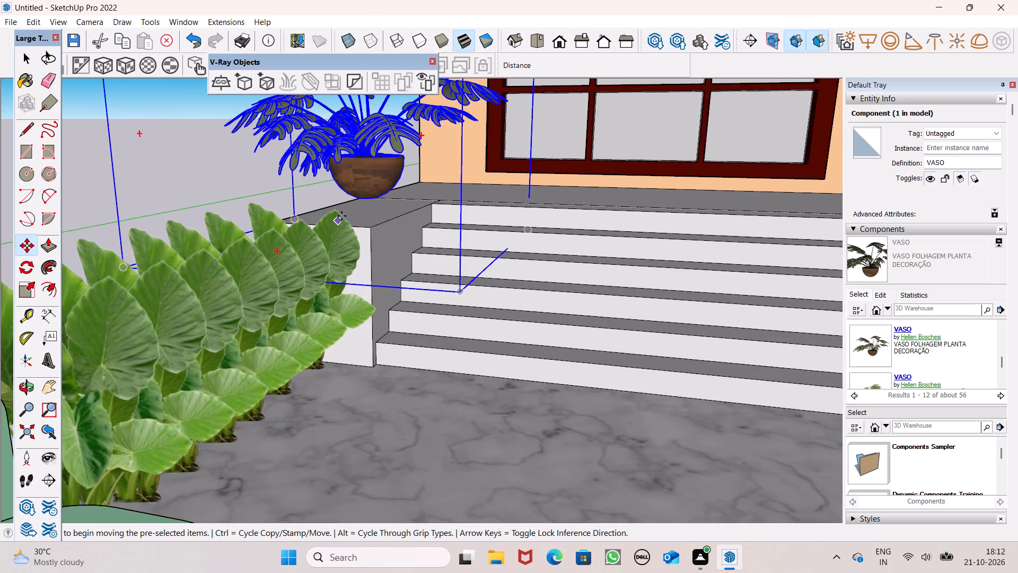
middle_click_drag(344, 234, 364, 211)
key("m")
key("Return")
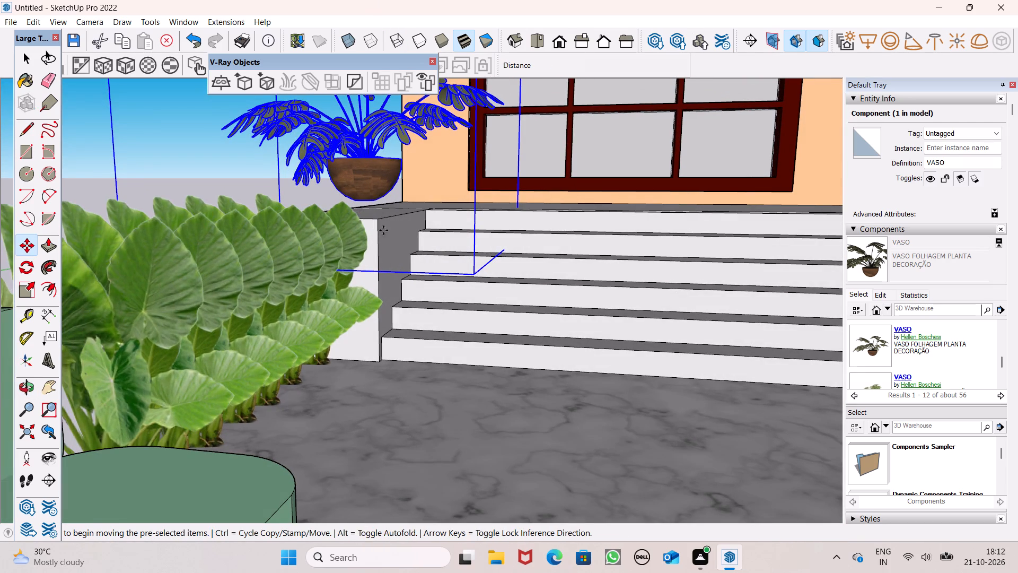
left_click_drag(474, 277, 473, 287)
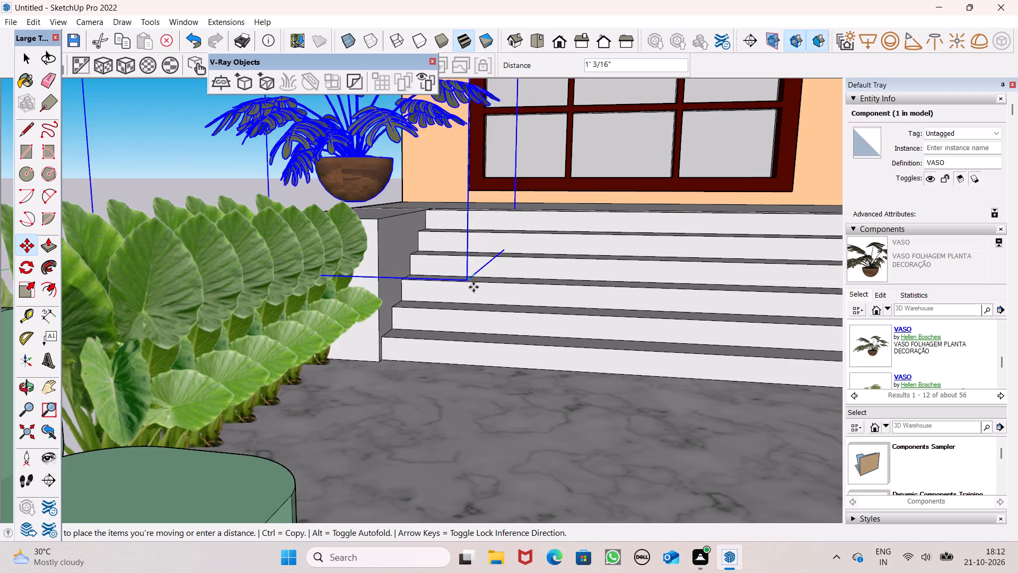
left_click_drag(473, 287, 470, 295)
Copy the VASO plant from the end stair block onto the low block between the first and middle stair flights.
scroll(439, 210, "down", 8)
middle_click_drag(427, 305, 424, 396)
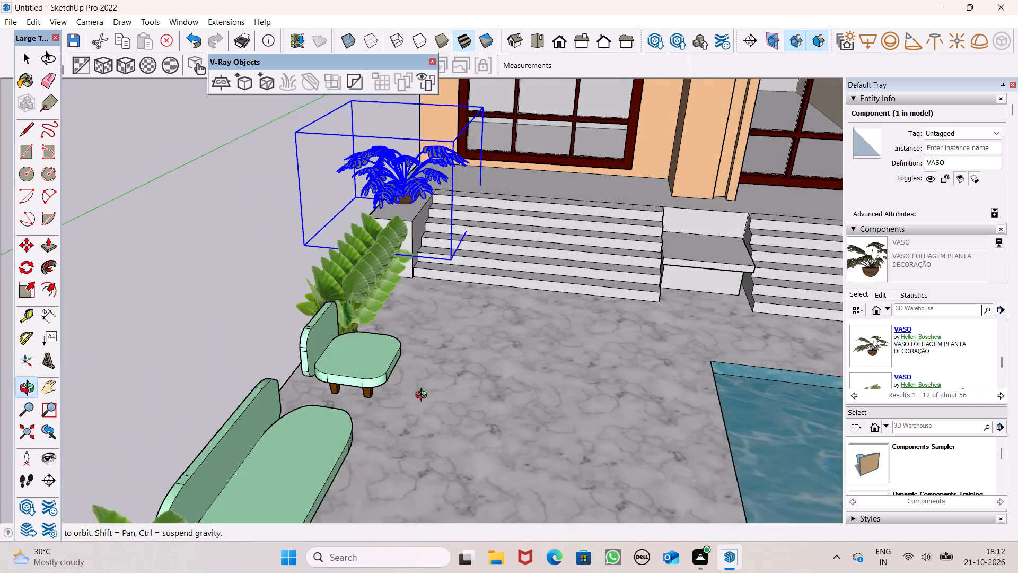
middle_click_drag(424, 396, 422, 402)
scroll(405, 286, "down", 3)
middle_click_drag(409, 285, 363, 204)
scroll(398, 215, "up", 7)
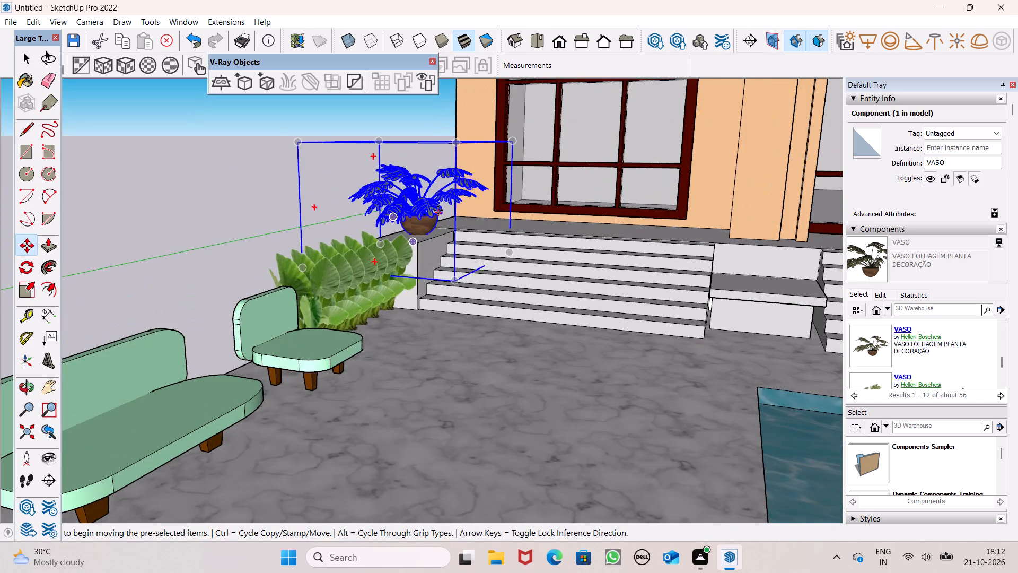
scroll(440, 214, "up", 8)
scroll(381, 135, "down", 11)
scroll(380, 223, "down", 2)
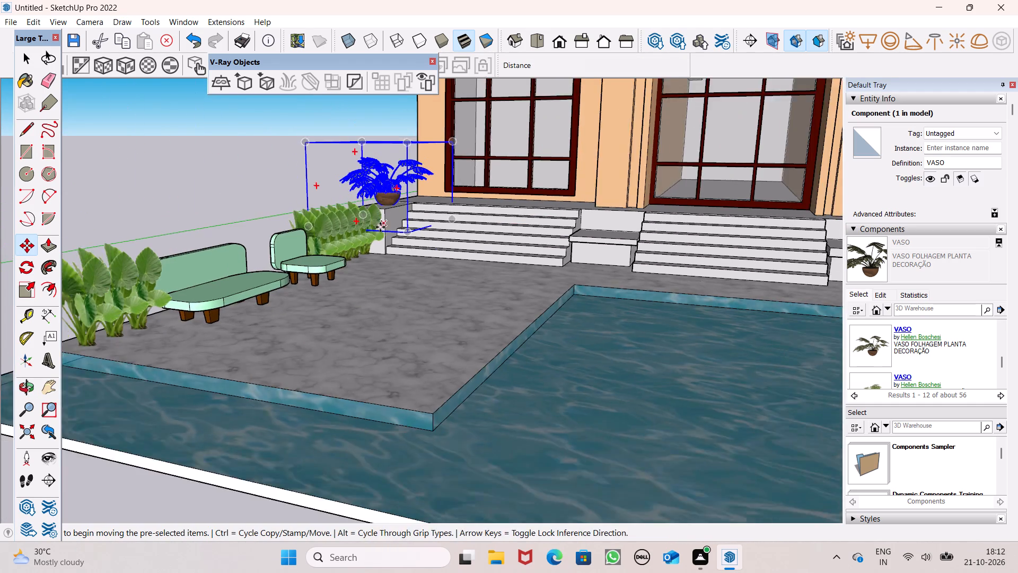
middle_click_drag(422, 276, 442, 320)
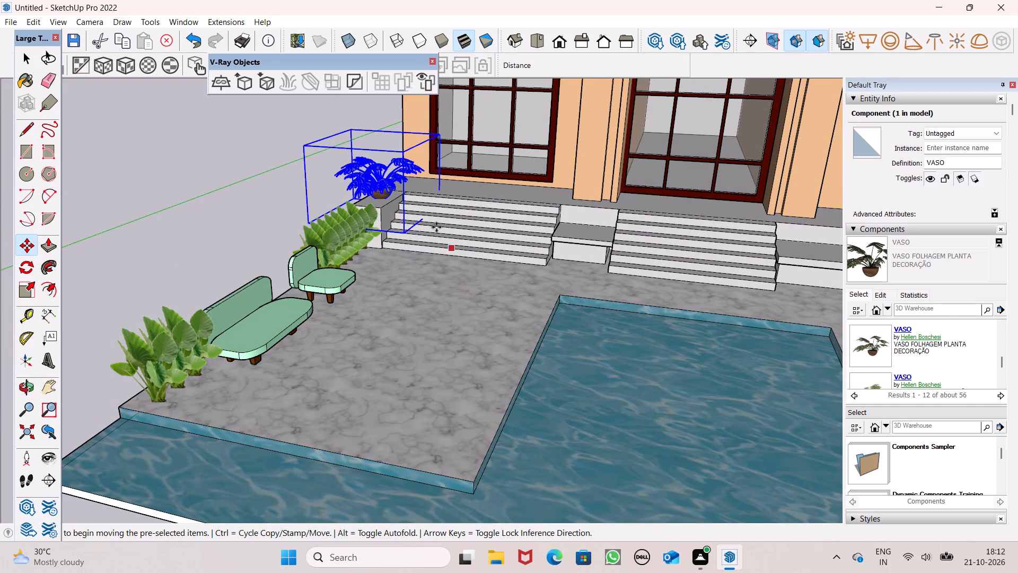
left_click_drag(406, 235, 406, 236)
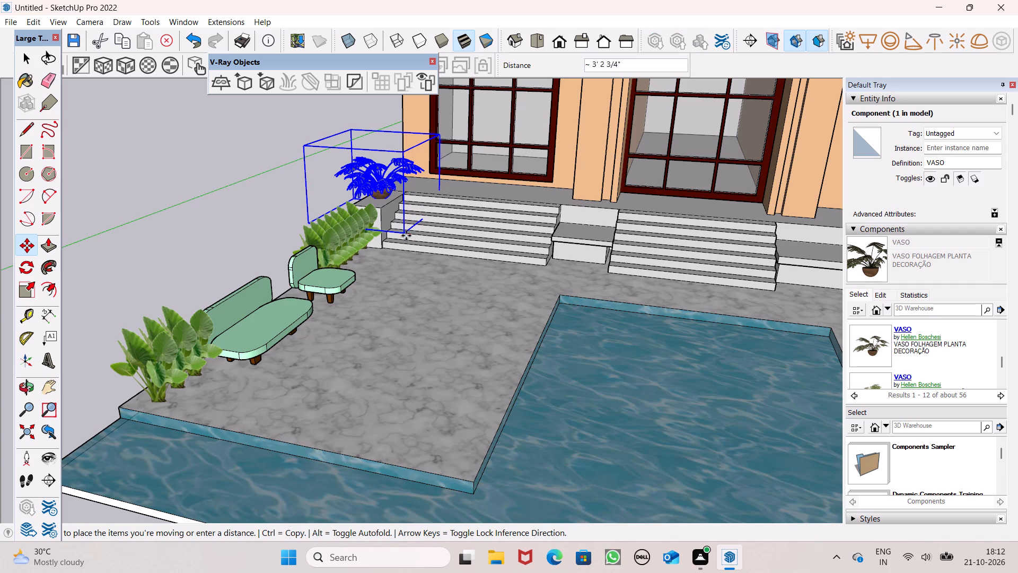
left_click_drag(406, 236, 620, 266)
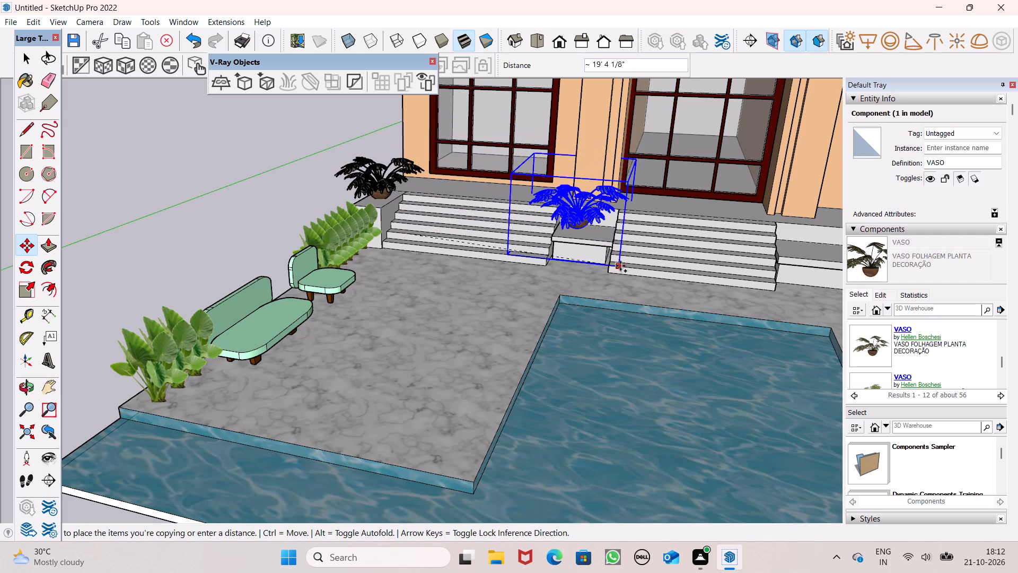
left_click_drag(620, 266, 626, 279)
Adjust the copied VASO plant's position so its pot rests on the block between the first two stair flights.
middle_click_drag(617, 276, 610, 228)
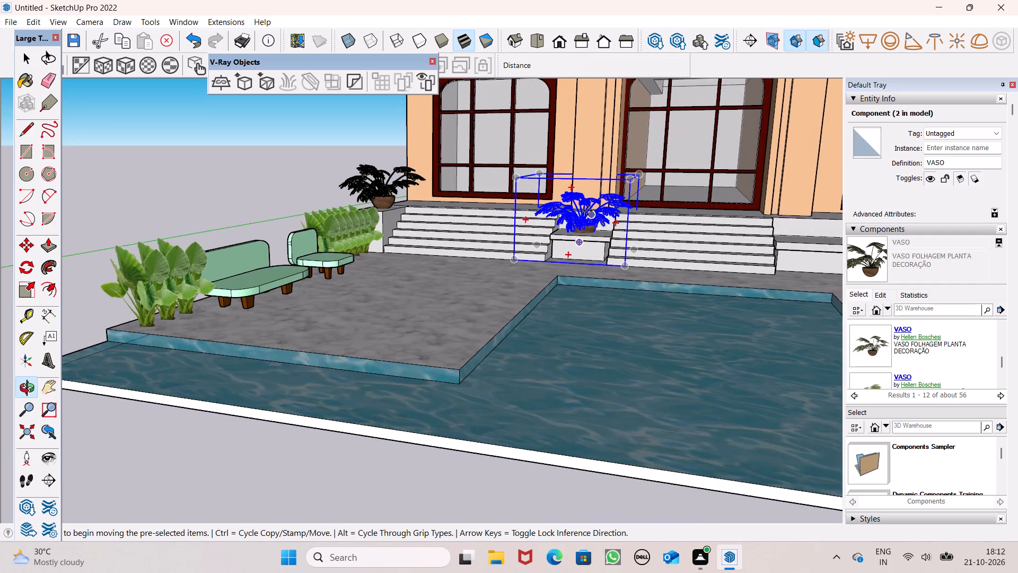
scroll(586, 209, "up", 8)
scroll(691, 351, "up", 2)
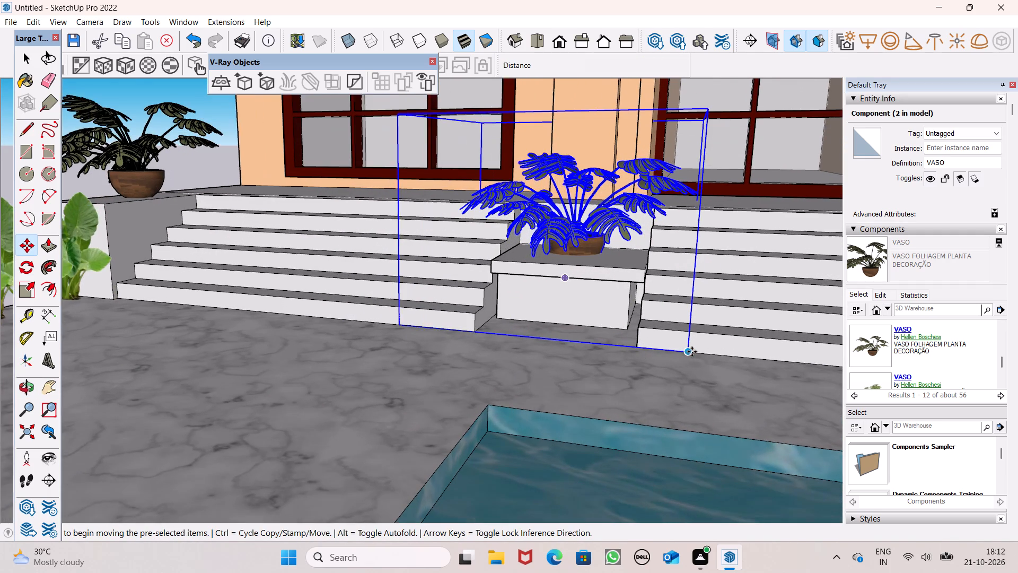
left_click_drag(691, 353, 681, 326)
Copy the VASO plant about 19' 2 1/2" along the red axis onto the block between the middle and last stair flights.
scroll(539, 245, "down", 4)
middle_click_drag(528, 262, 427, 230)
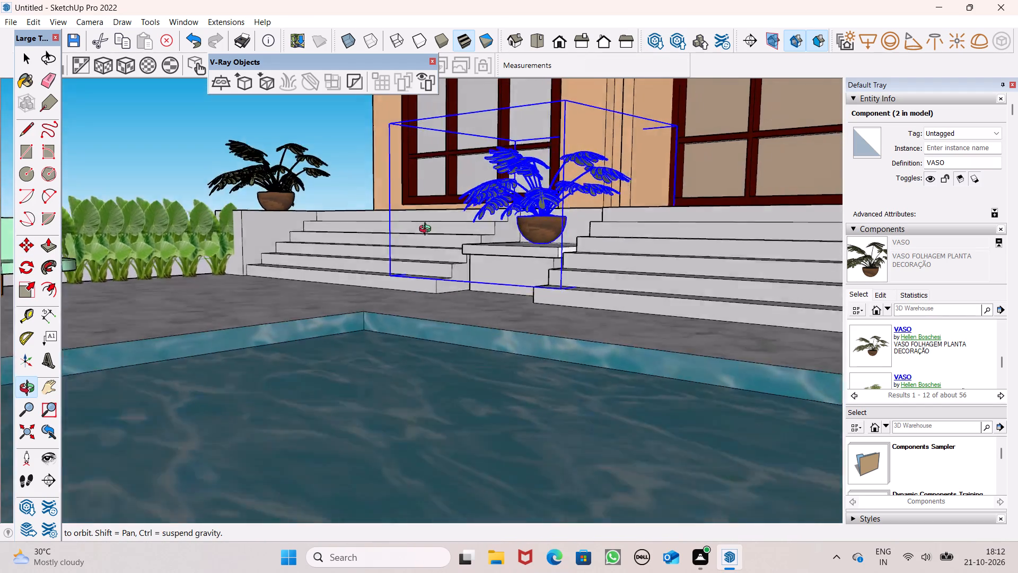
middle_click_drag(427, 230, 485, 263)
middle_click_drag(476, 229, 501, 227)
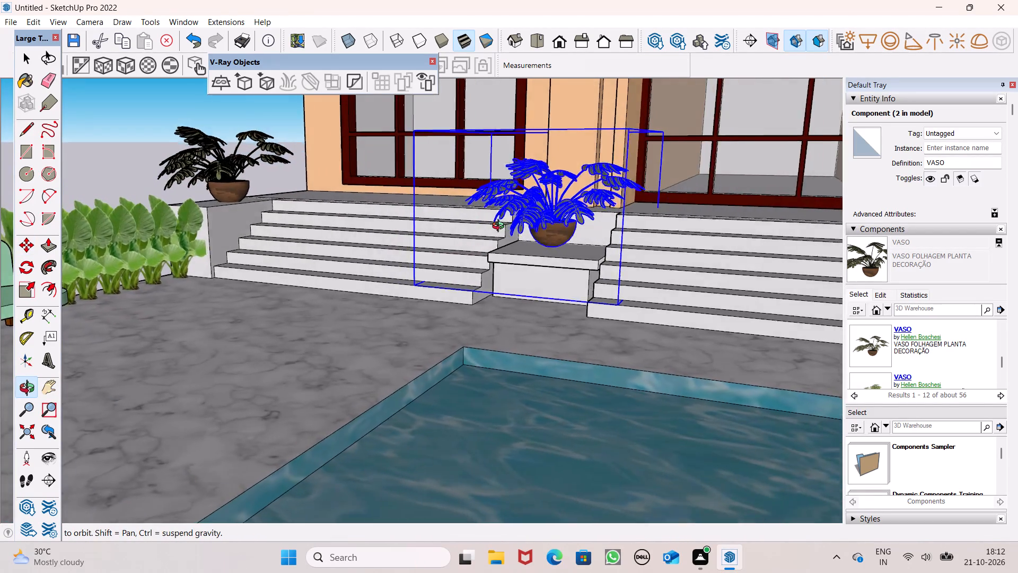
middle_click_drag(501, 227, 557, 244)
scroll(456, 219, "down", 5)
scroll(369, 219, "down", 5)
scroll(654, 221, "up", 5)
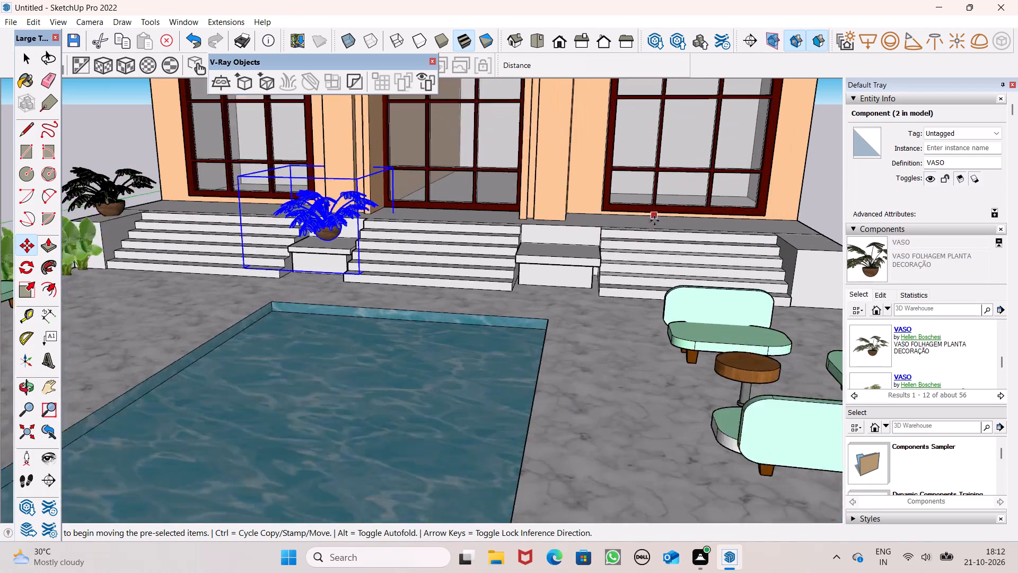
scroll(654, 221, "up", 1)
scroll(616, 230, "down", 4)
left_click(417, 265)
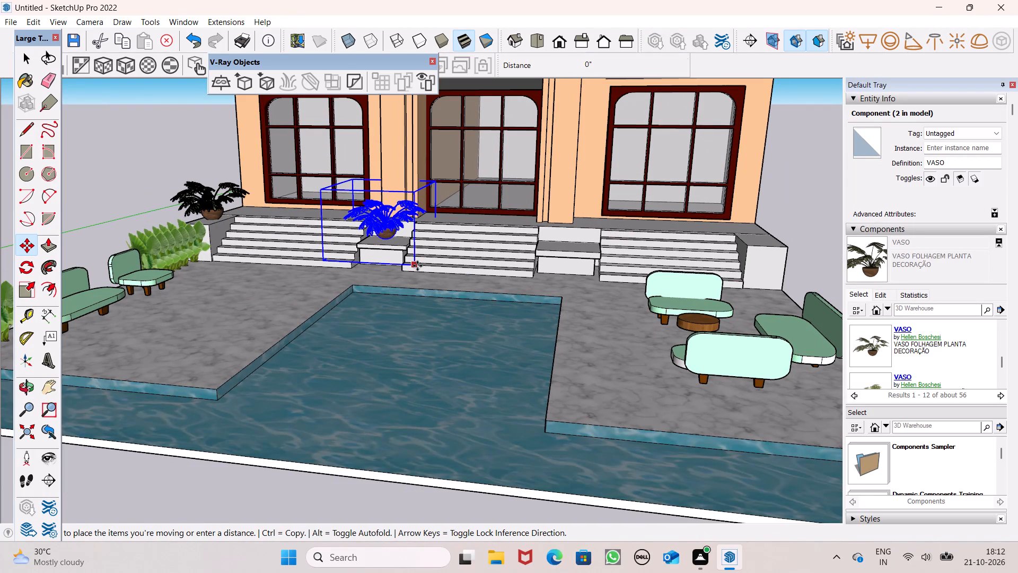
scroll(384, 232, "up", 9)
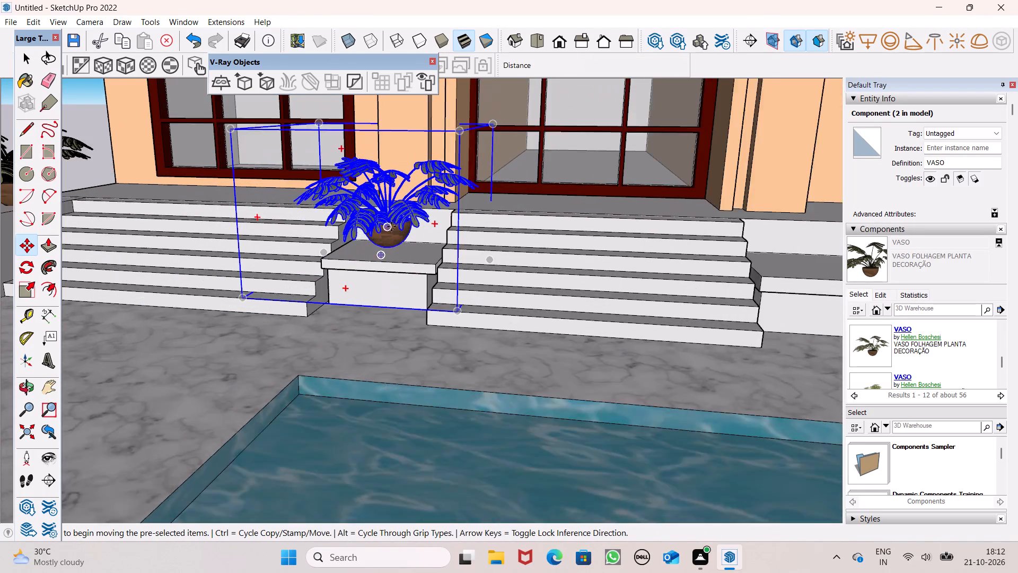
middle_click(432, 235)
scroll(432, 235, "up", 1)
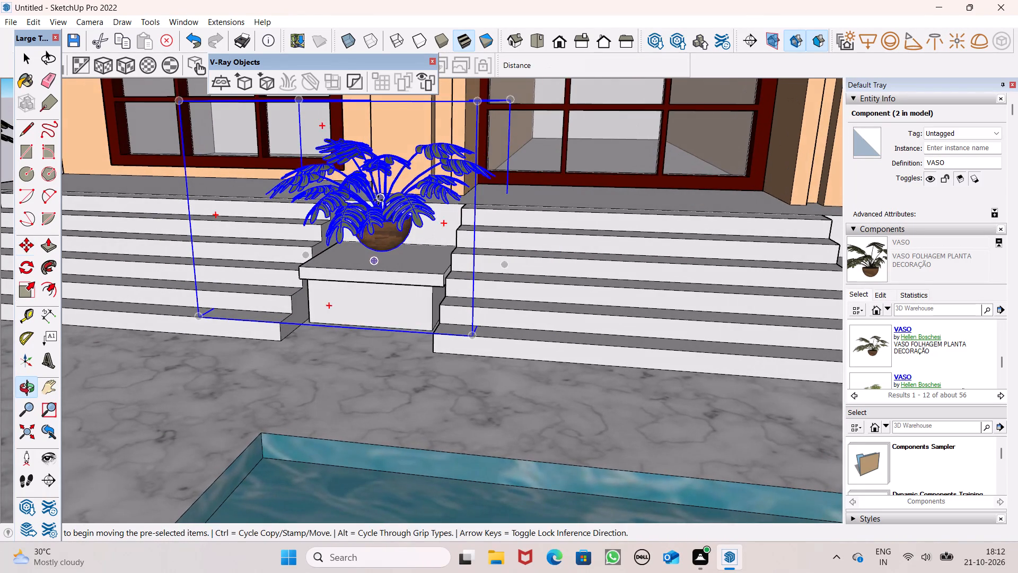
scroll(379, 203, "down", 5)
middle_click_drag(398, 261, 387, 270)
scroll(382, 212, "down", 5)
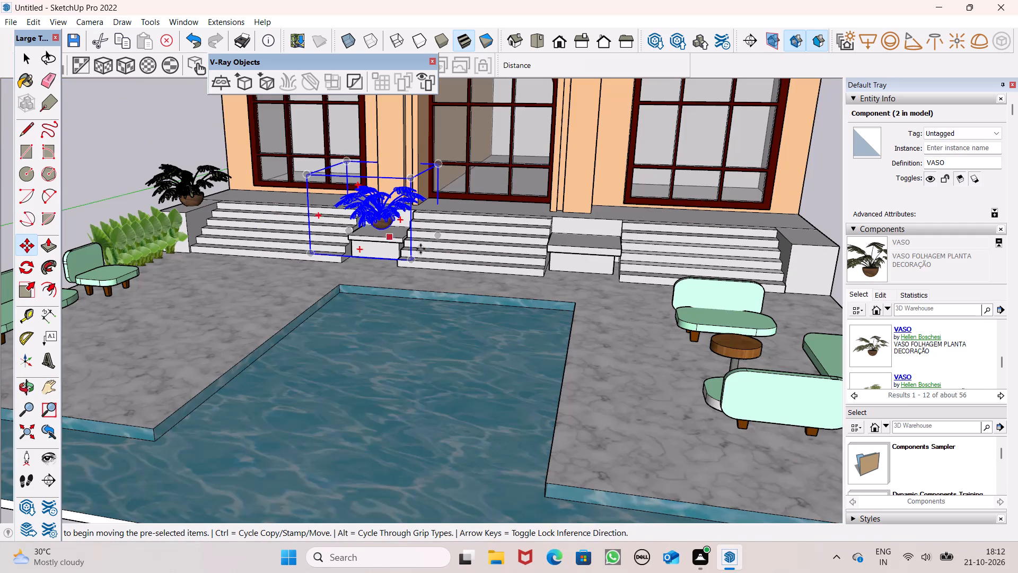
scroll(709, 218, "up", 2)
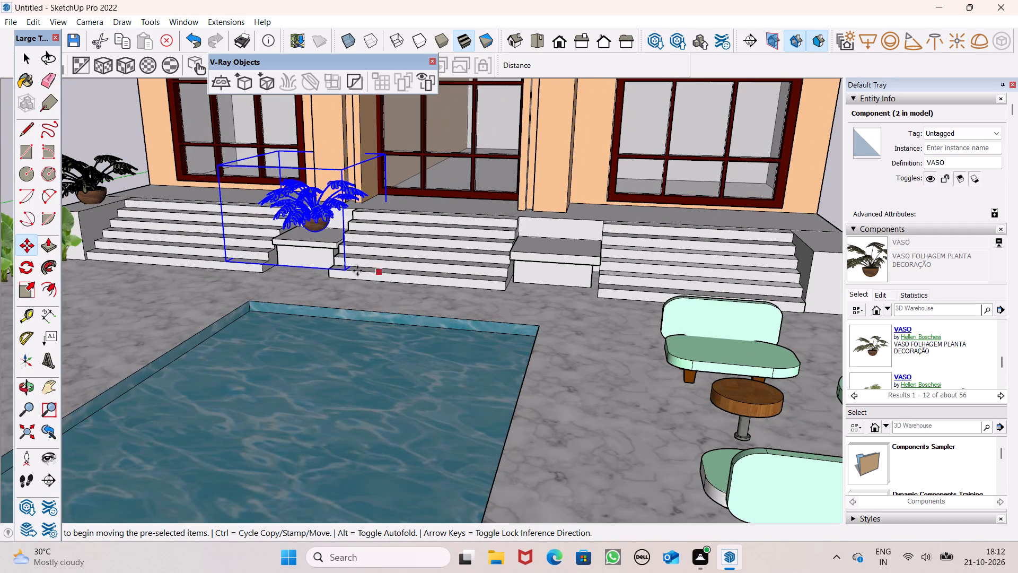
left_click_drag(345, 271, 599, 266)
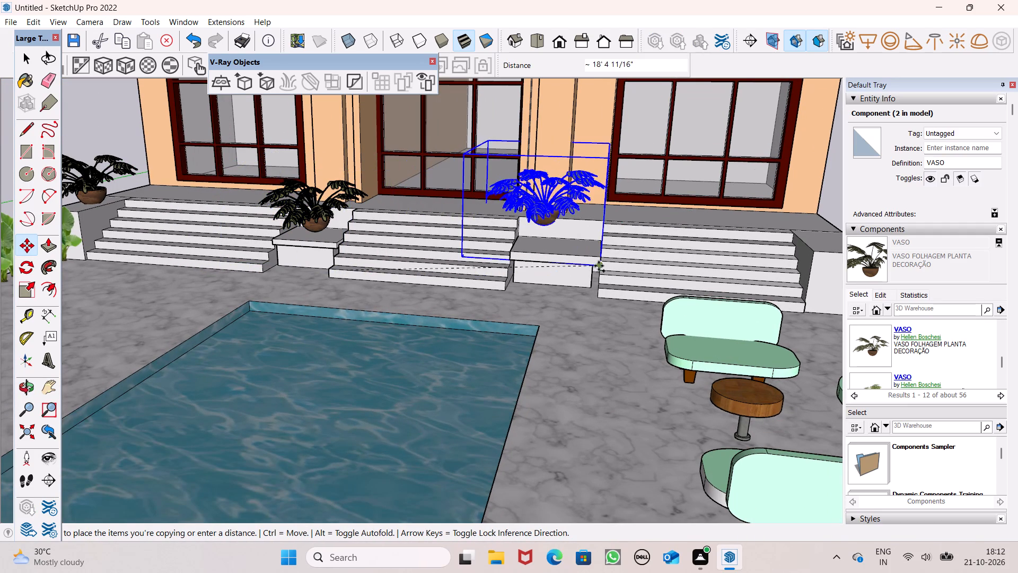
left_click_drag(599, 266, 612, 289)
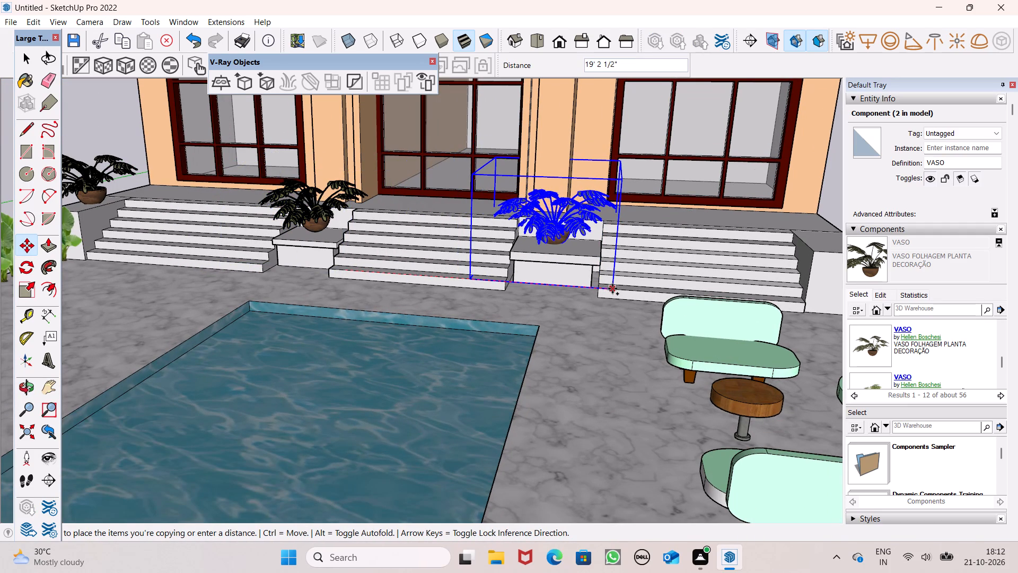
left_click_drag(612, 289, 612, 289)
Copy the VASO plant about 15' 5" from the block before the last stair flight onto the block at its outer end.
scroll(557, 288, "down", 2)
middle_click_drag(566, 290, 607, 255)
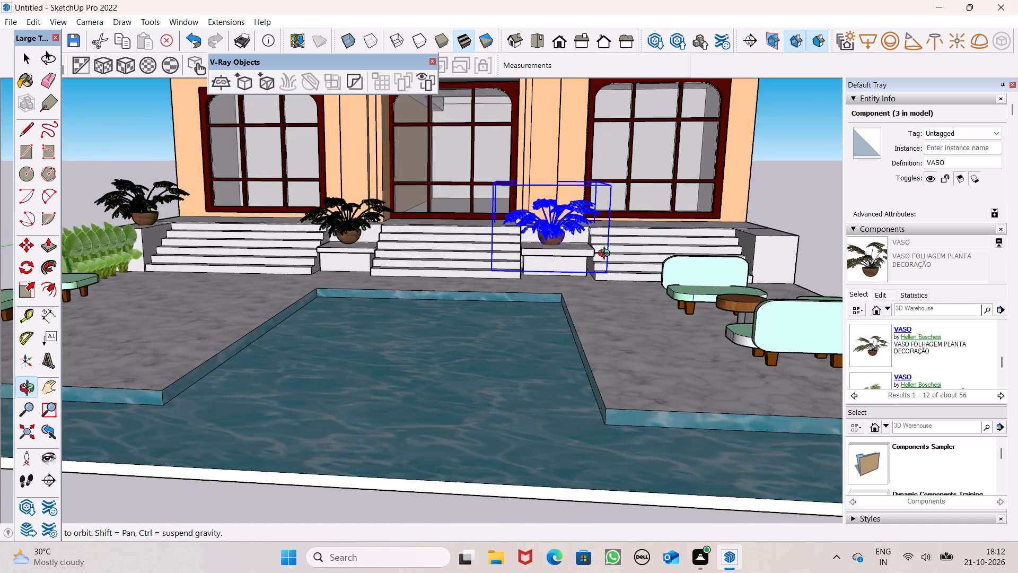
middle_click_drag(607, 255, 550, 283)
scroll(484, 251, "down", 6)
scroll(648, 229, "up", 5)
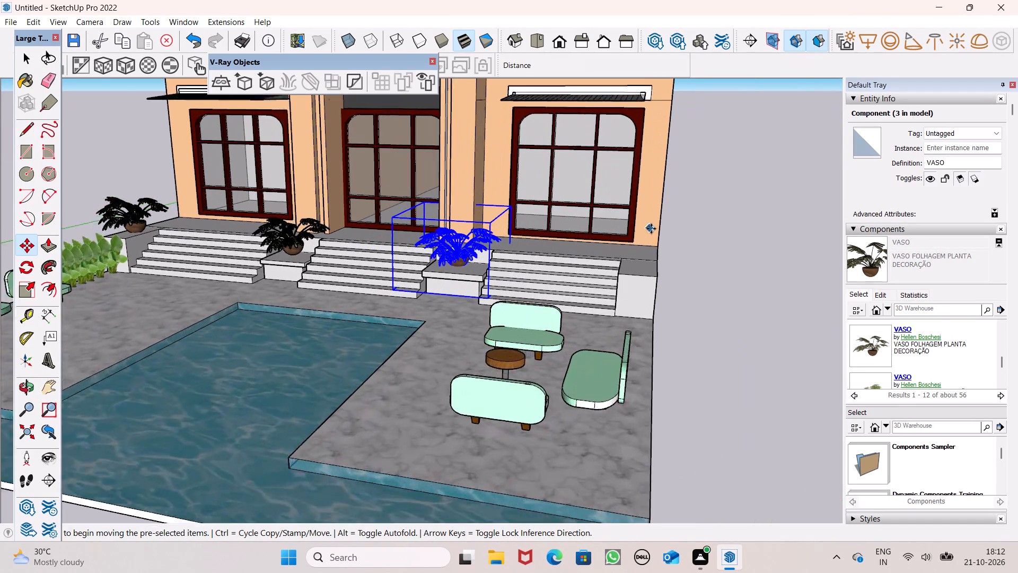
left_click_drag(473, 307, 611, 292)
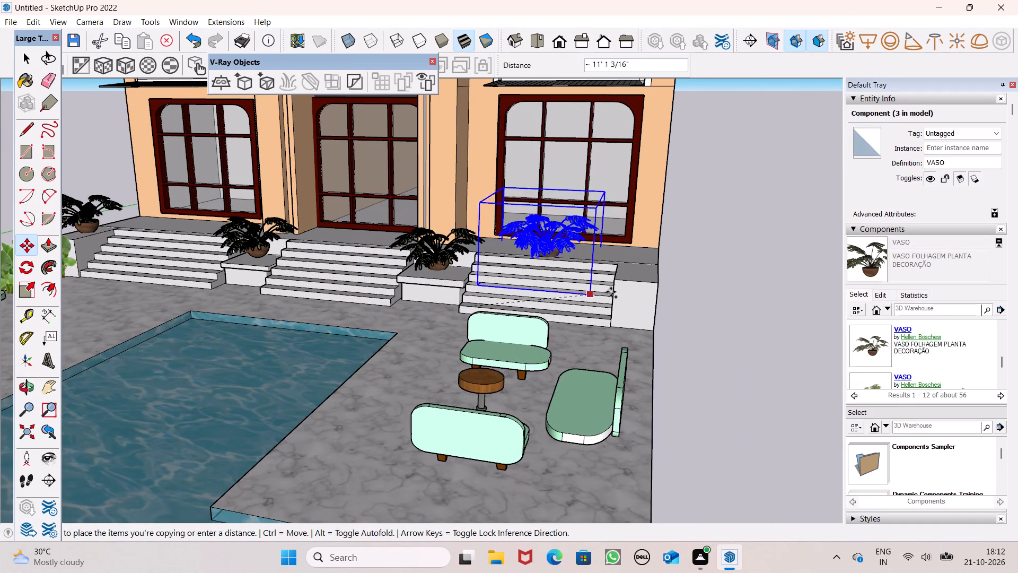
left_click_drag(611, 292, 654, 298)
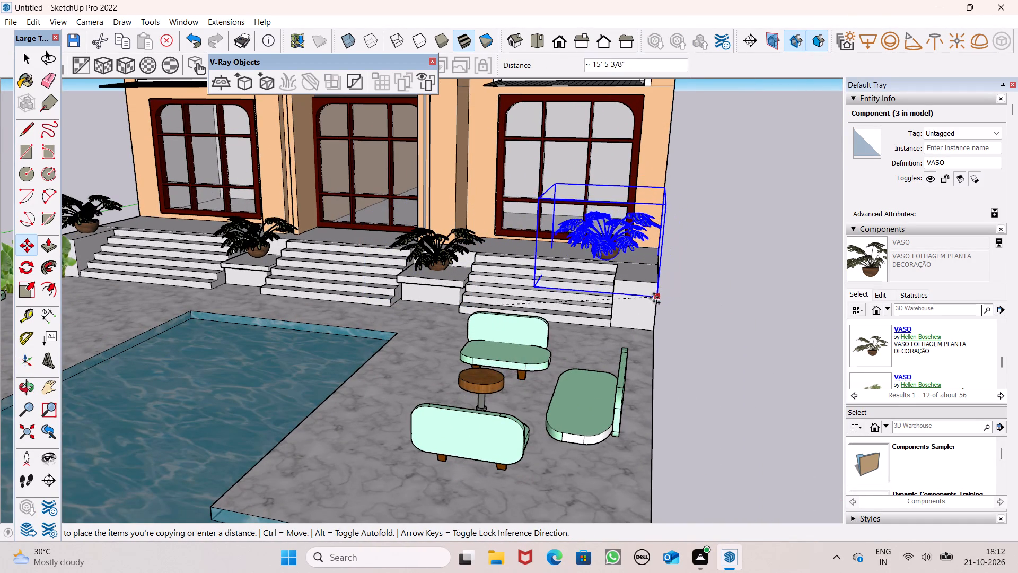
left_click_drag(654, 298, 654, 298)
Adjust the copied VASO plant's position so its pot rests on top of the outer end stair block, and clear the selection.
middle_click_drag(700, 324, 630, 319)
scroll(627, 309, "up", 6)
left_click_drag(619, 317, 634, 326)
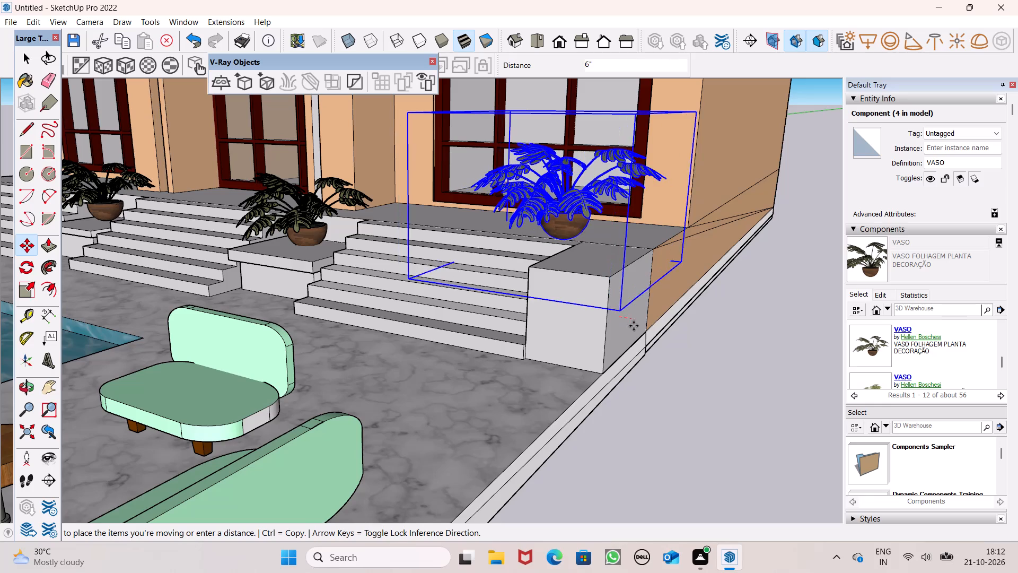
left_click_drag(634, 326, 688, 357)
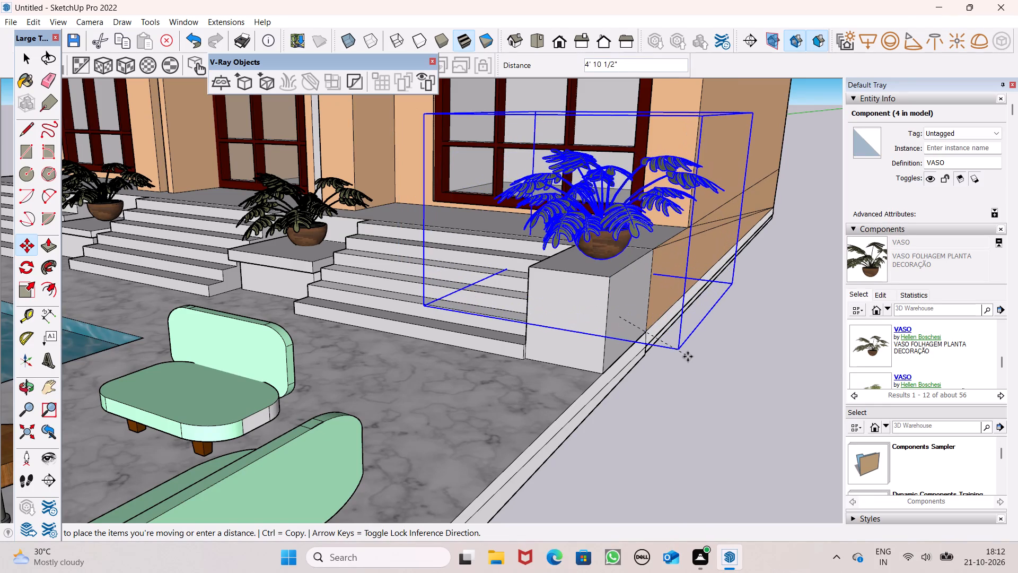
left_click_drag(688, 357, 683, 368)
key("space")
left_click(768, 378)
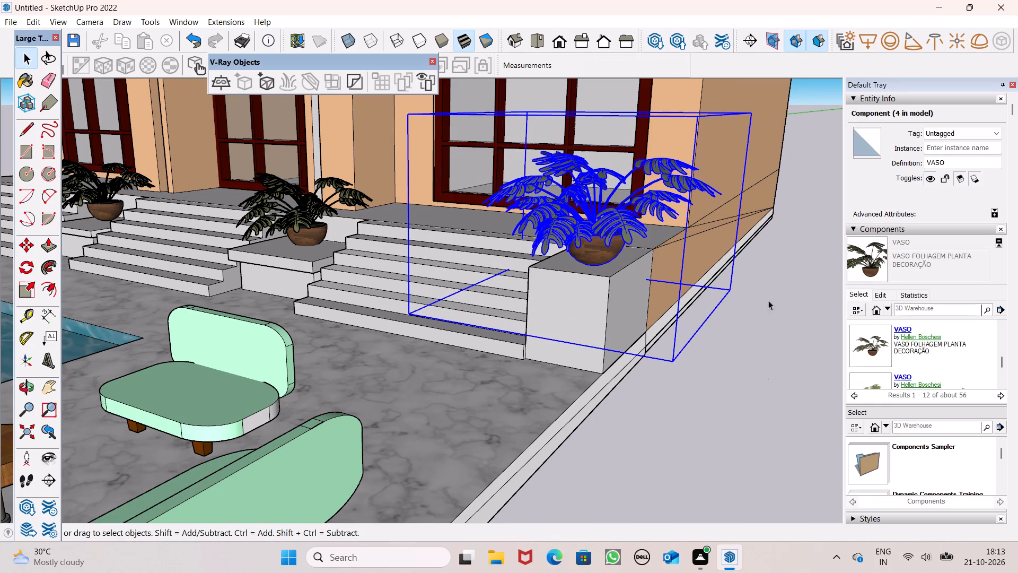
Search the 3D Warehouse for "grass".
scroll(783, 290, "down", 4)
middle_click_drag(716, 300, 730, 343)
scroll(684, 257, "down", 6)
middle_click_drag(681, 291, 750, 322)
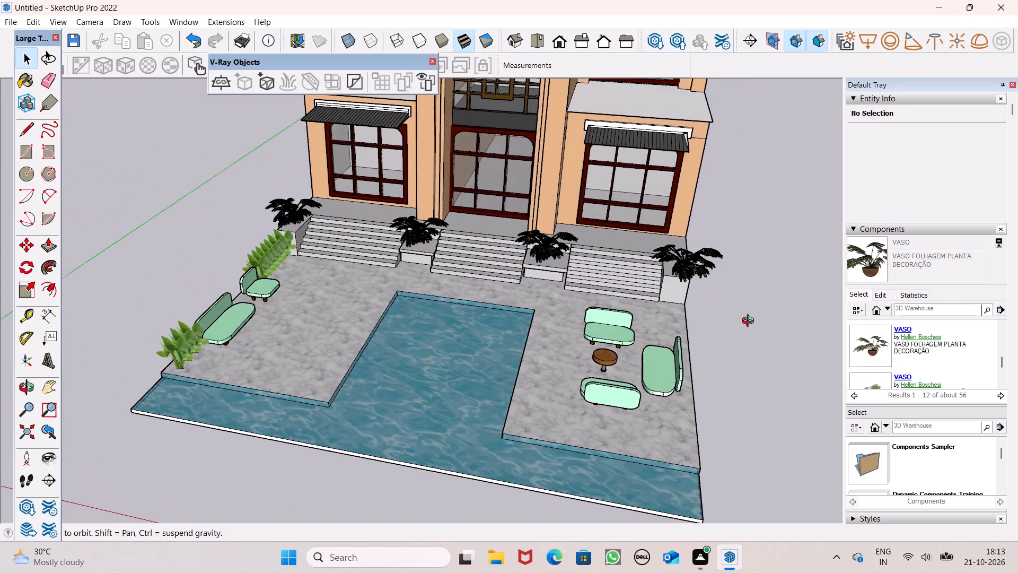
middle_click_drag(750, 322, 752, 320)
scroll(713, 246, "down", 3)
middle_click_drag(711, 270, 717, 248)
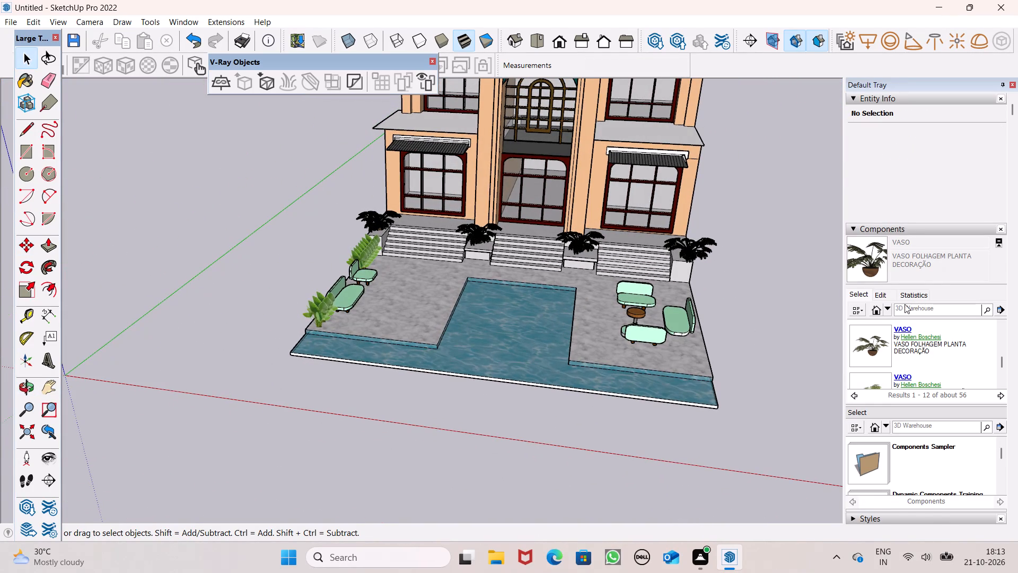
scroll(902, 311, "down", 5)
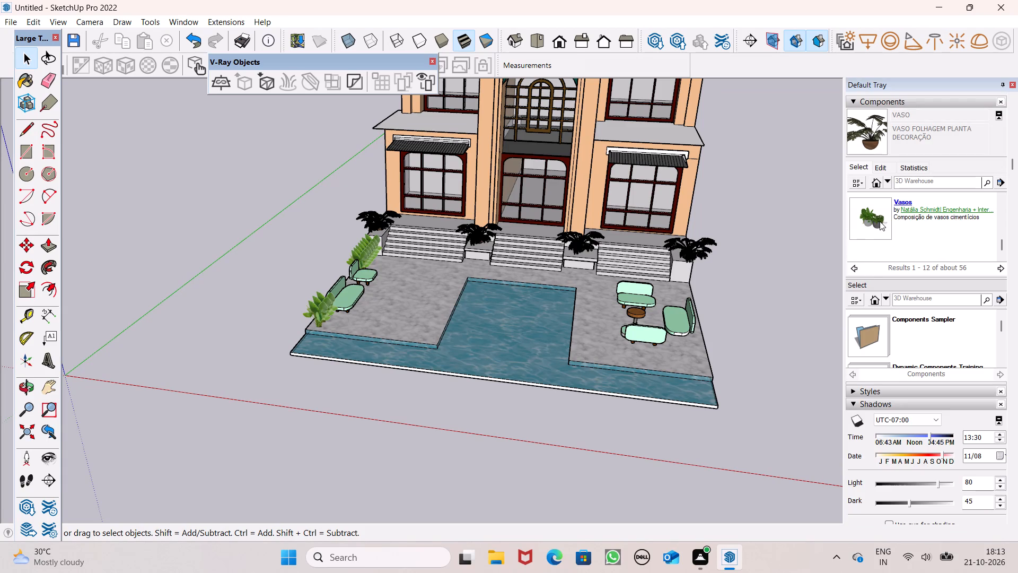
scroll(893, 206, "down", 2)
scroll(899, 203, "up", 2)
left_click(935, 185)
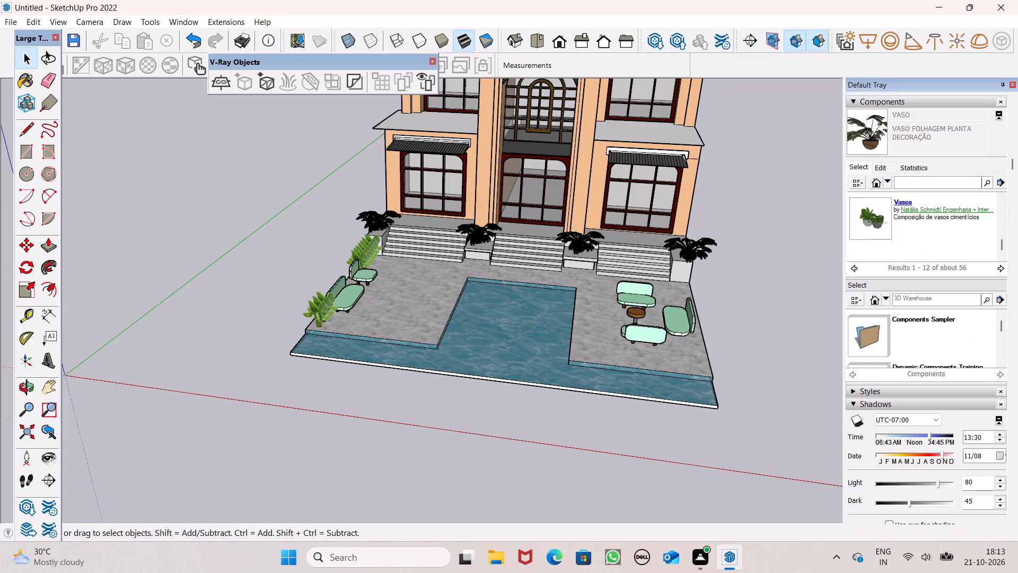
type("grass")
key("Return")
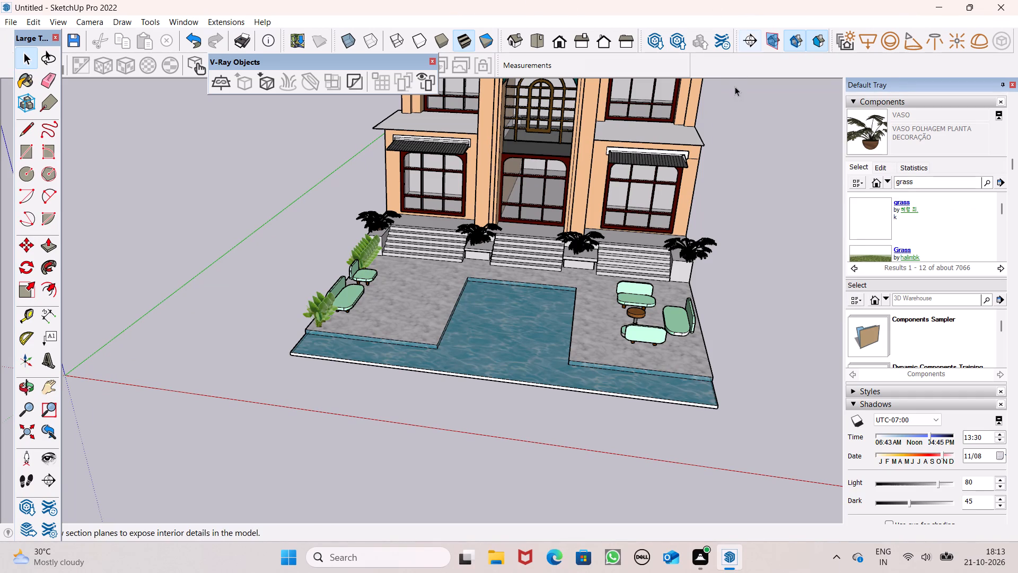
Browse the grass search results and open the second Grasses collection to check it for usable models.
scroll(940, 212, "down", 2)
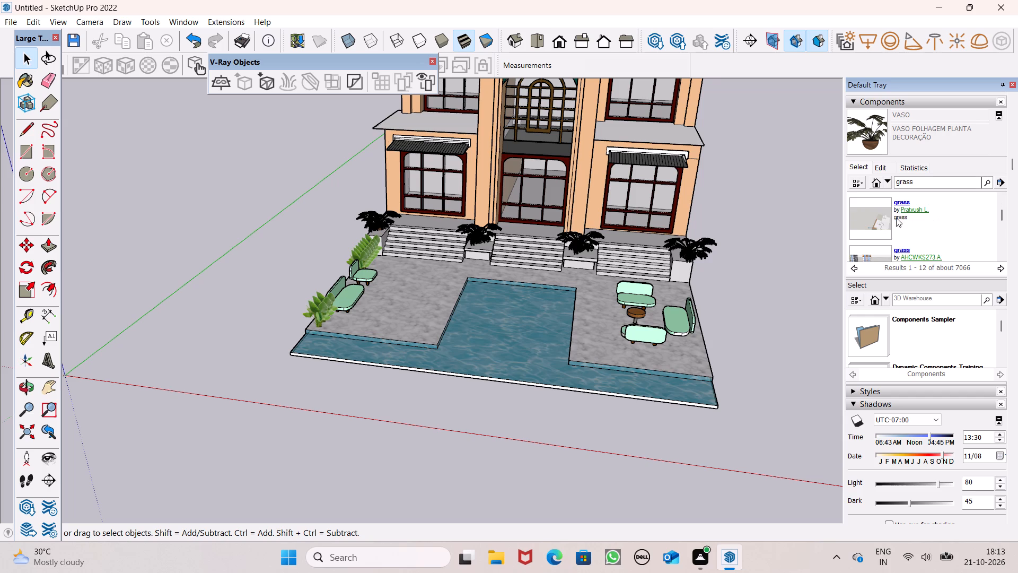
scroll(890, 218, "down", 5)
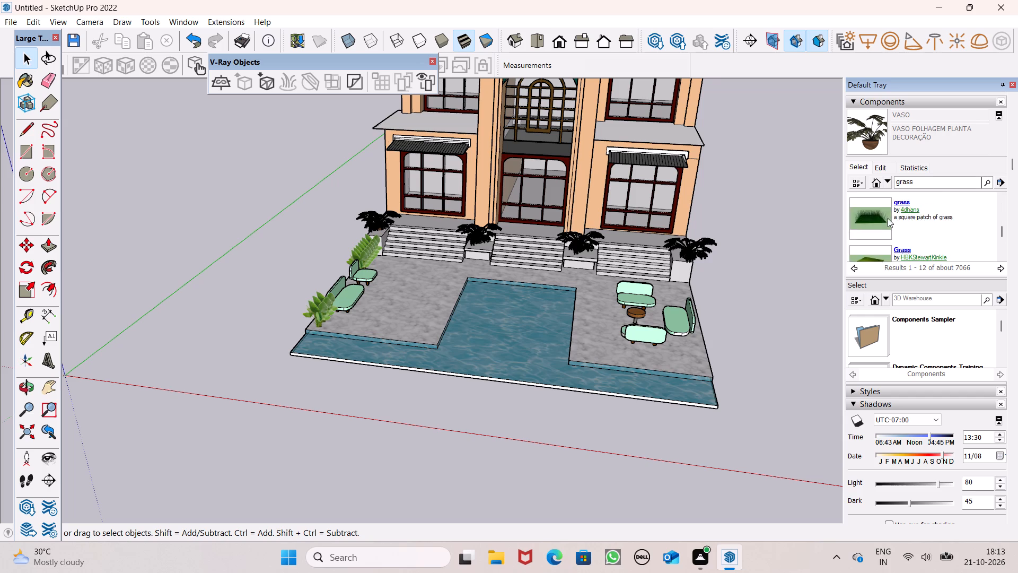
scroll(888, 217, "down", 3)
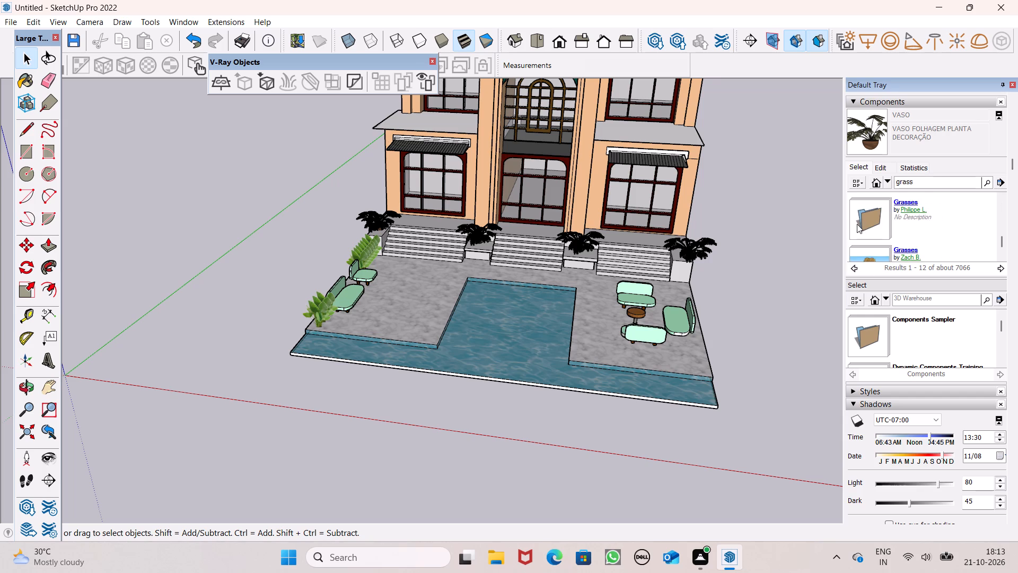
scroll(857, 223, "down", 2)
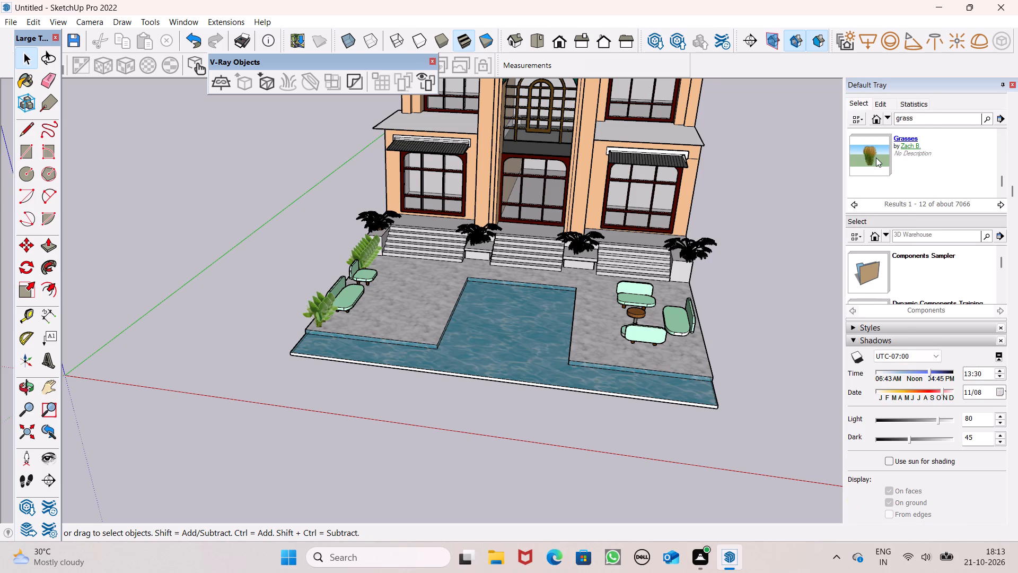
left_click(876, 157)
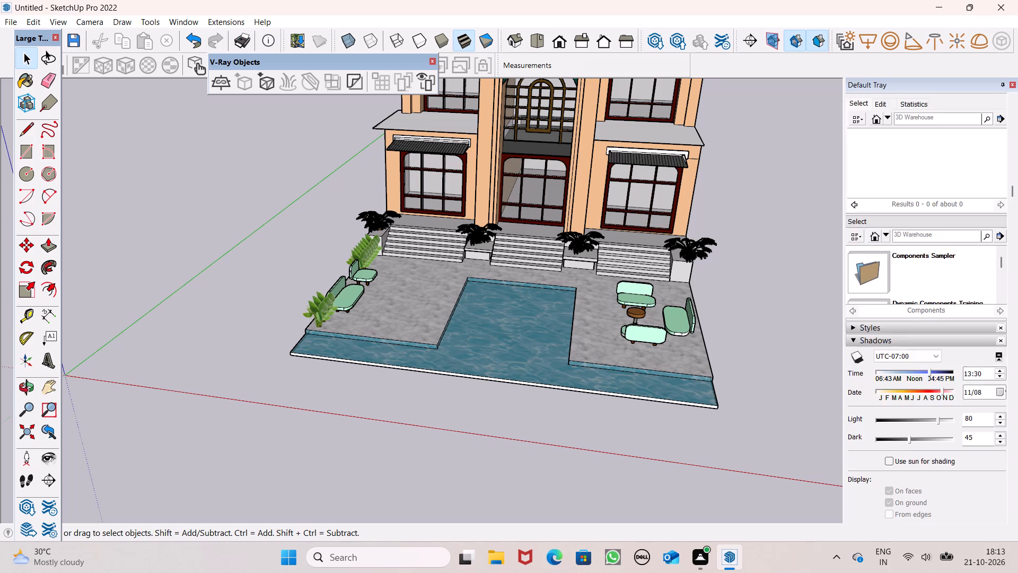
scroll(910, 170, "down", 3)
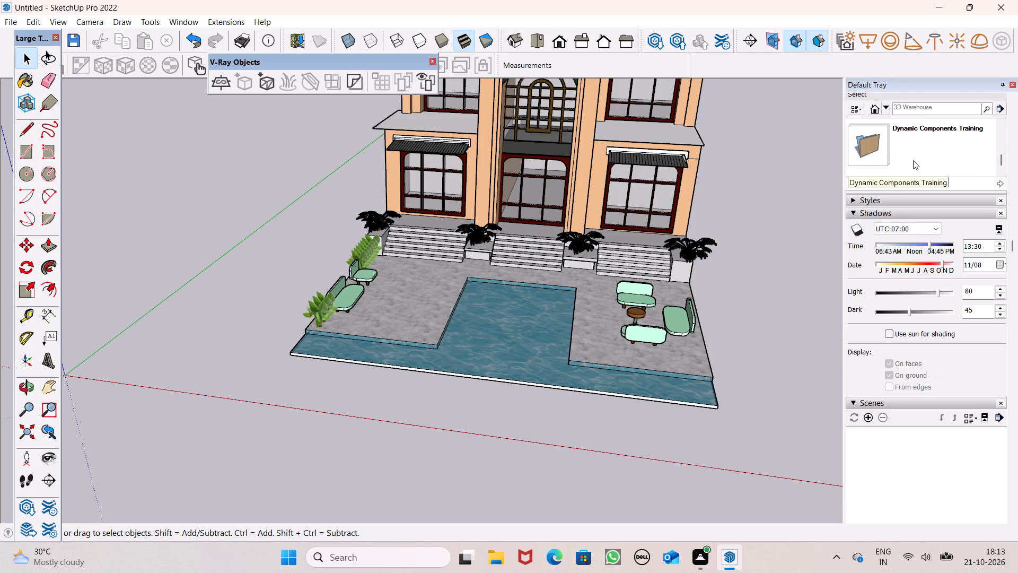
scroll(973, 247, "up", 4)
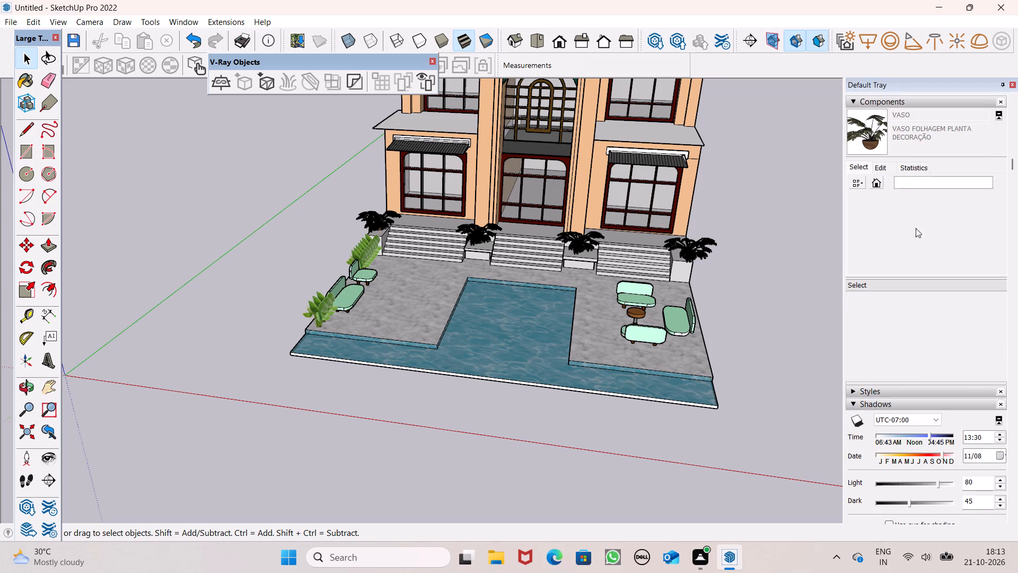
scroll(903, 224, "up", 4)
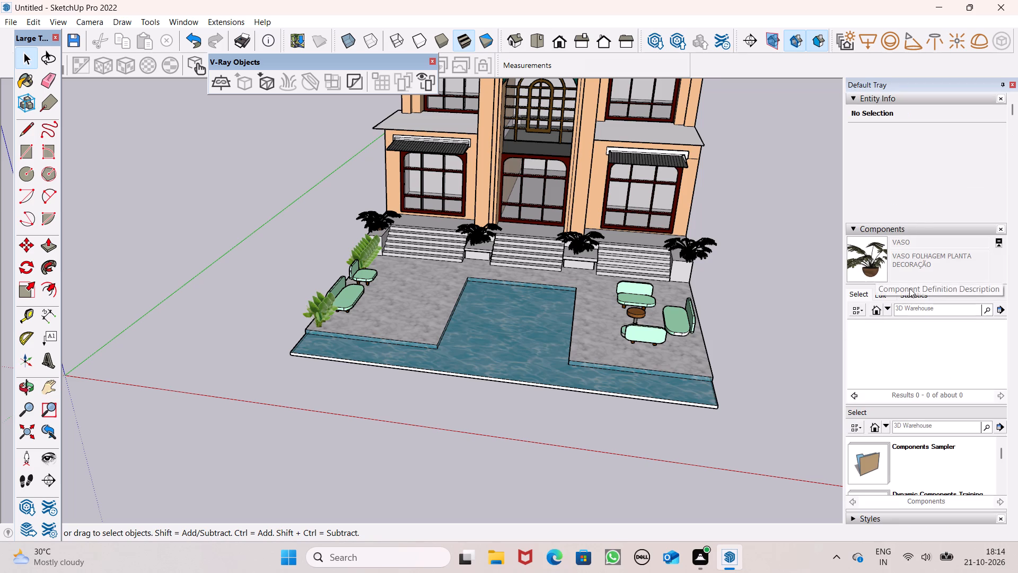
scroll(910, 288, "up", 2)
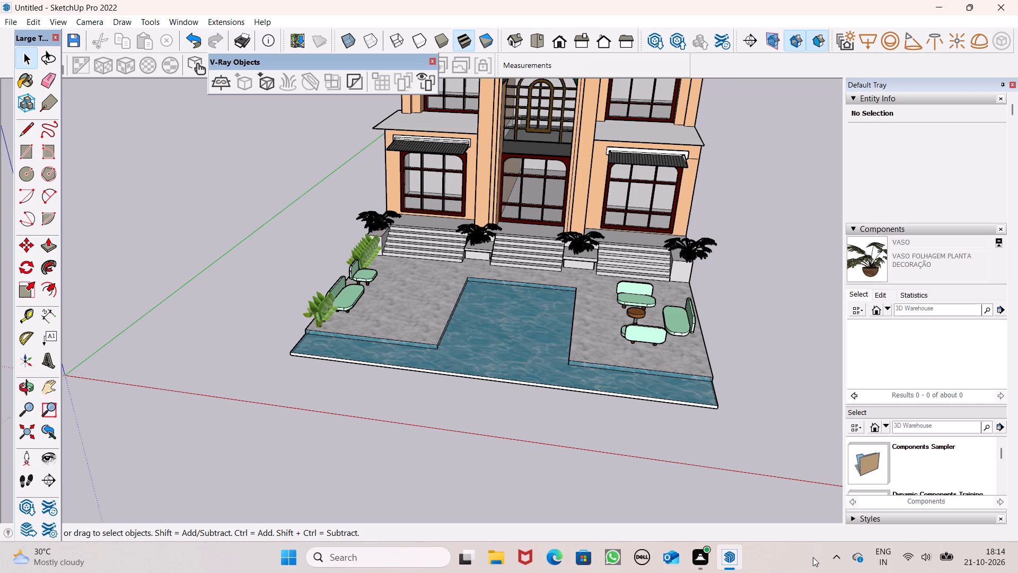
Search the 3D Warehouse for "plants" and open a plant collection from the results.
left_click(907, 315)
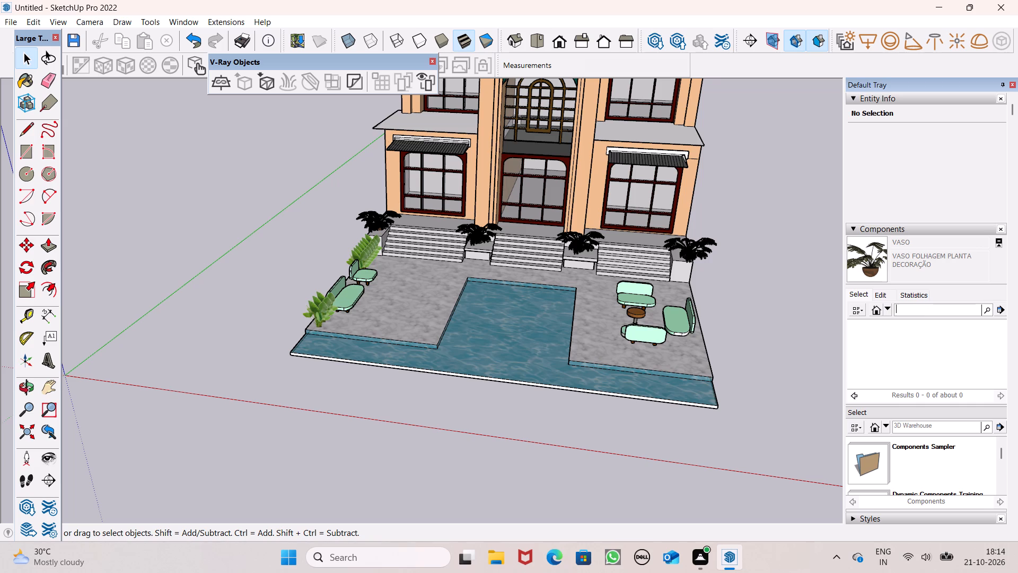
type("plants")
key("Return")
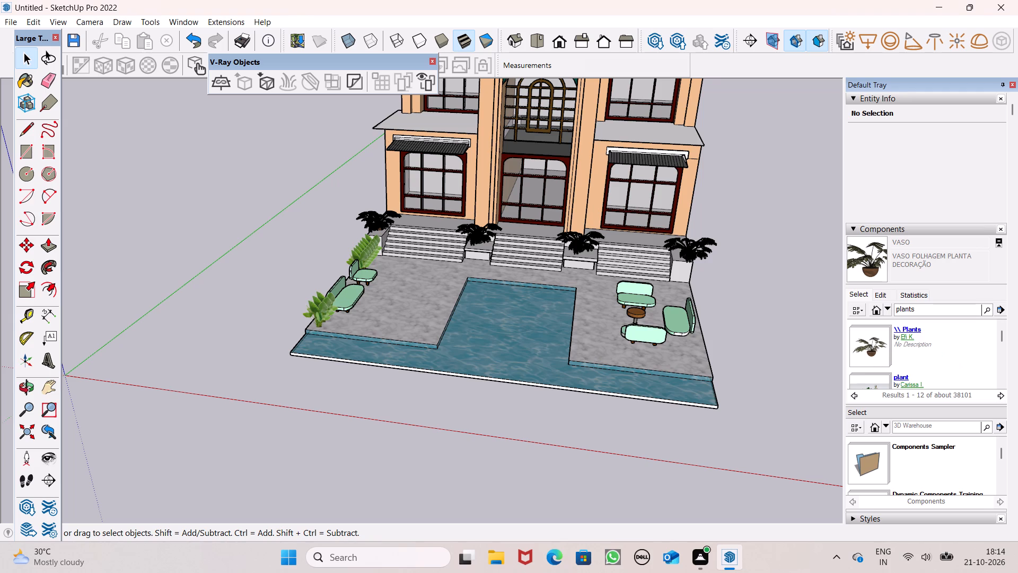
scroll(876, 345, "down", 2)
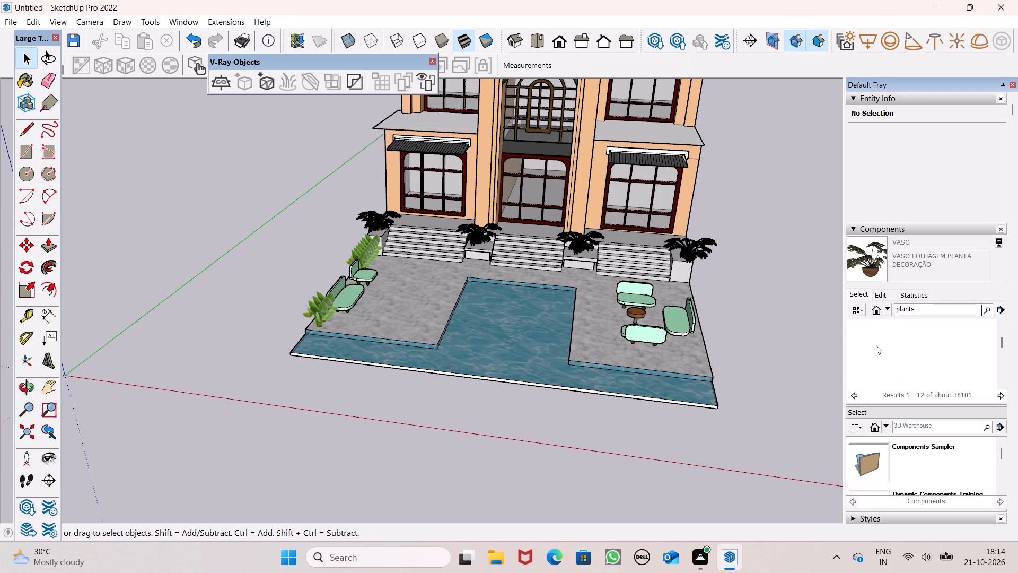
scroll(876, 345, "down", 1)
left_click(870, 348)
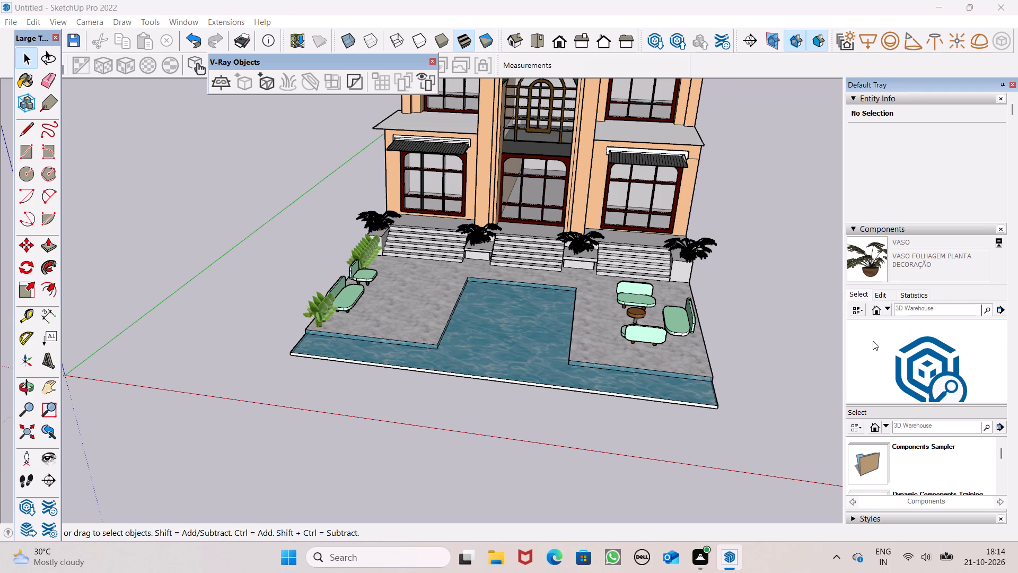
left_click(867, 347)
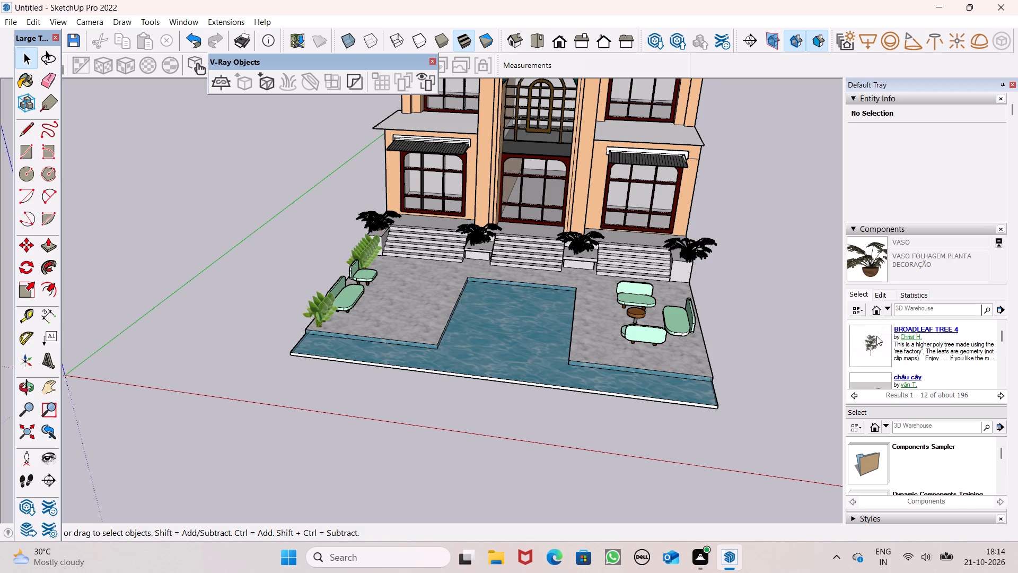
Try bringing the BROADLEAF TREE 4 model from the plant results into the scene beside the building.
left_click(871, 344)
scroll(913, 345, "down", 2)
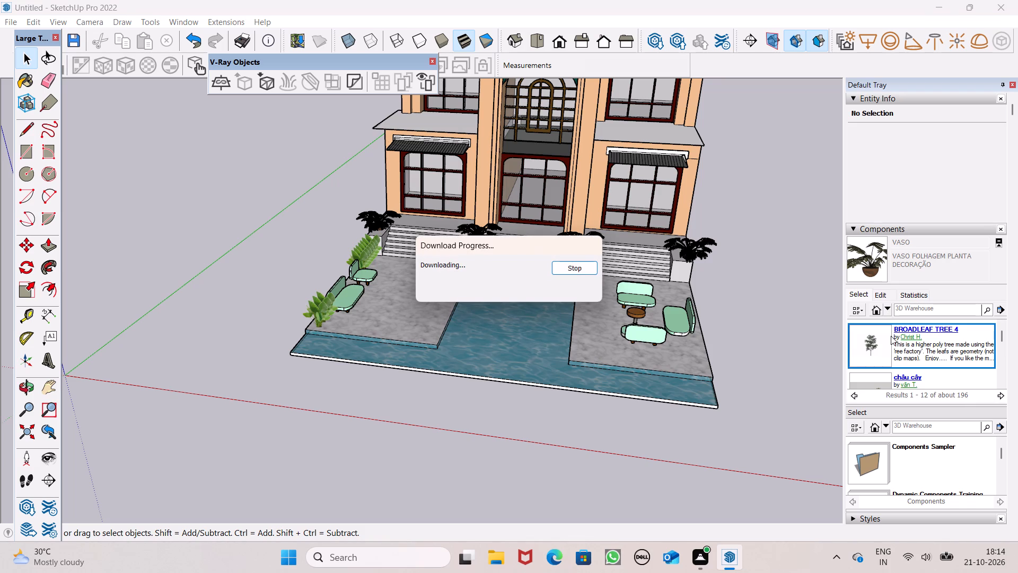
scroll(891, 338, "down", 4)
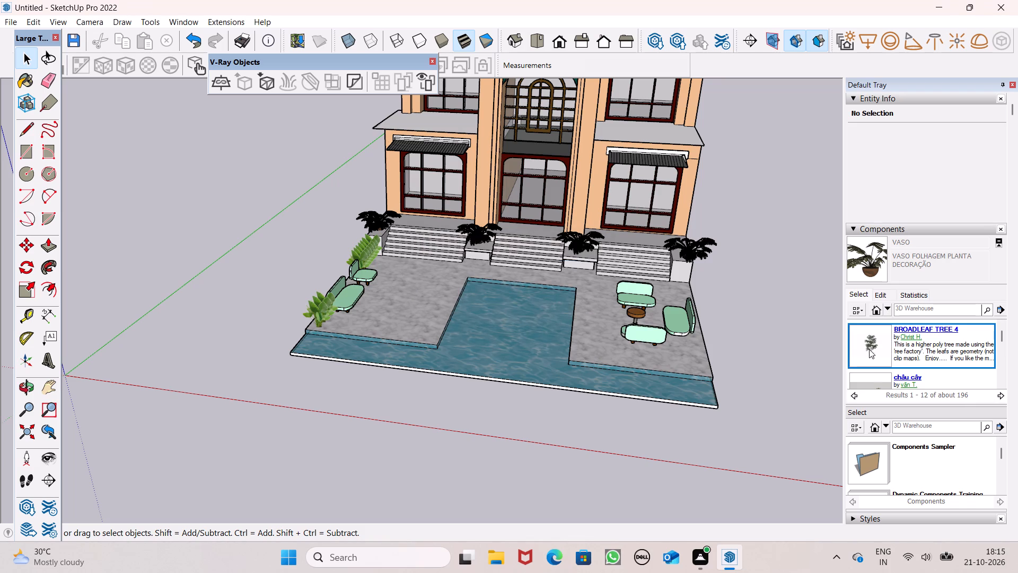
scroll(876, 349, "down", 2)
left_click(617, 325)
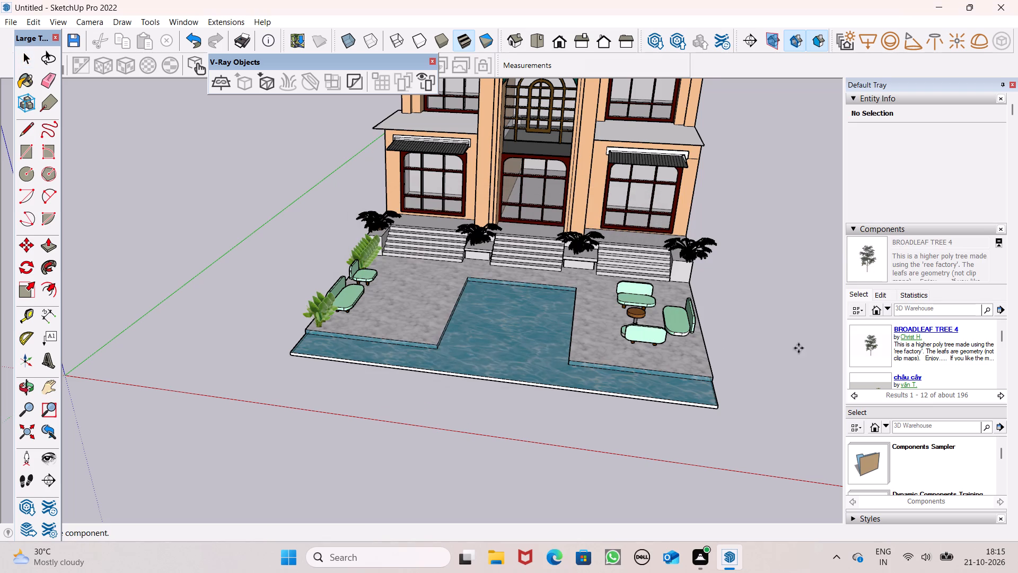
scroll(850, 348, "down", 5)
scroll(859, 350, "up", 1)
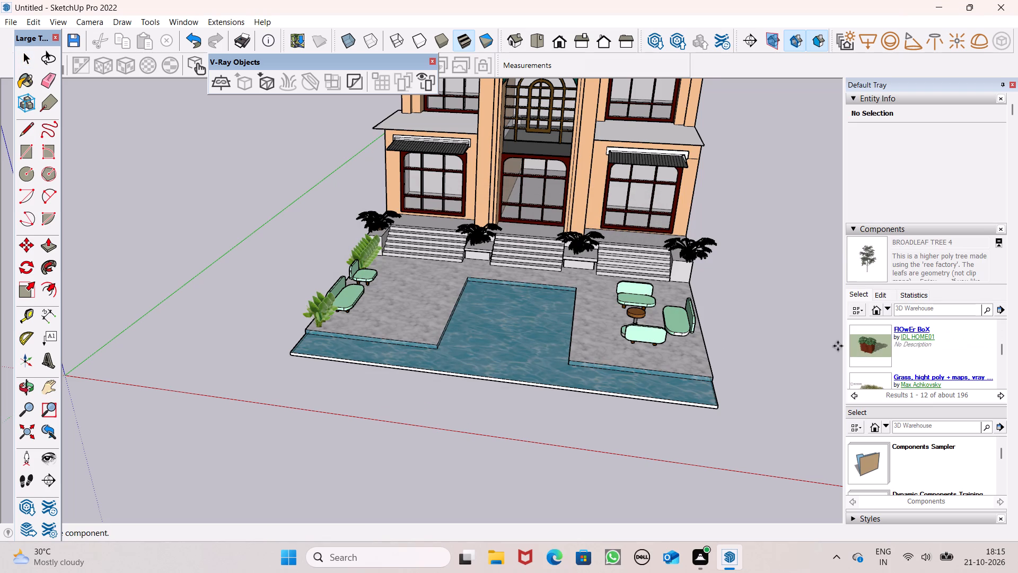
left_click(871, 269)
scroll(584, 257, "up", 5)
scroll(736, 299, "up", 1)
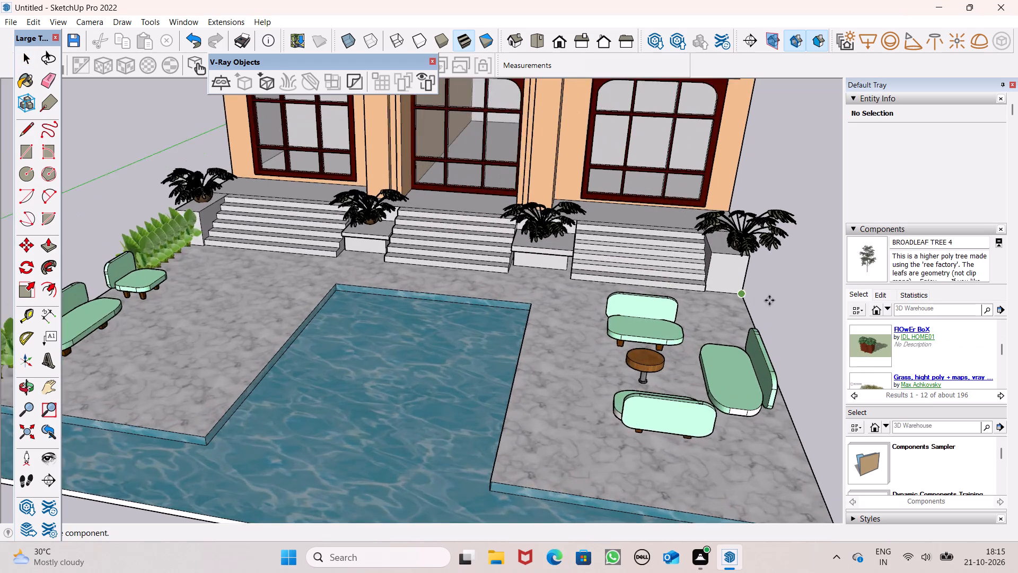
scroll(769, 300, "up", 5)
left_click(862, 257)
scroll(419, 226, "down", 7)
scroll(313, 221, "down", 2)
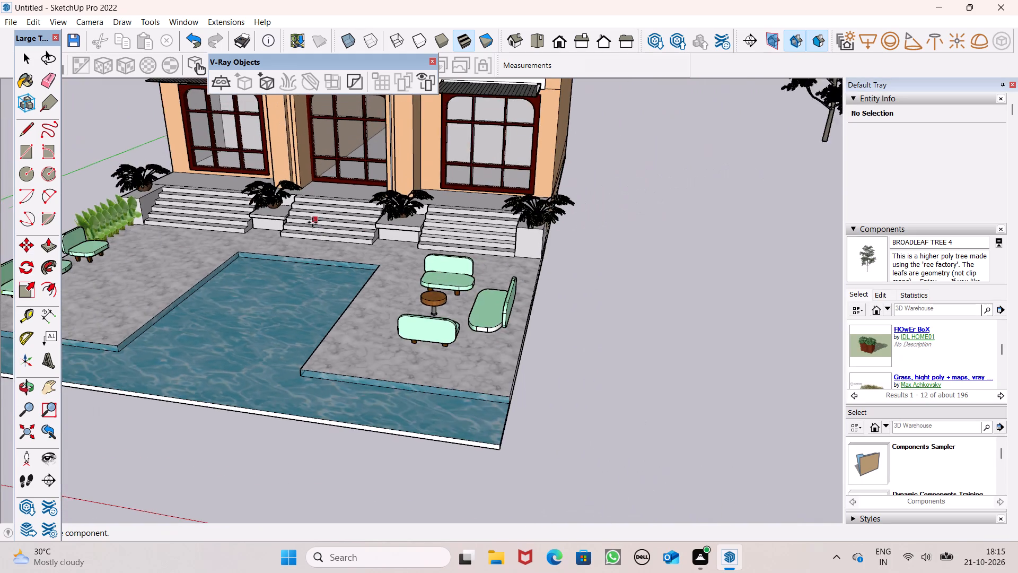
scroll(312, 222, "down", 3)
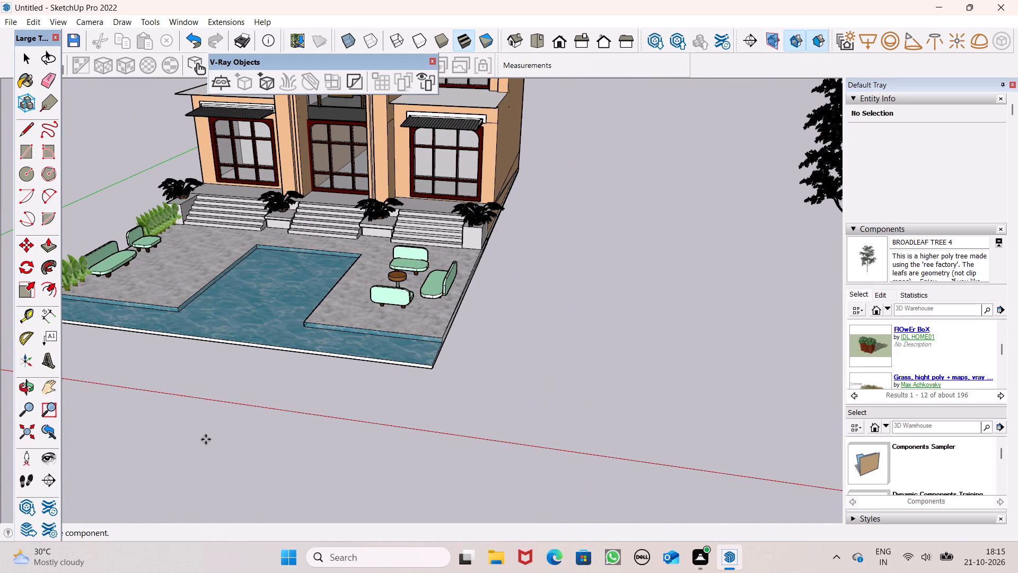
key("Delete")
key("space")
Import the FlOwEr BoX model from the plant results and place it on the terrace behind the front sofa.
scroll(449, 410, "down", 5)
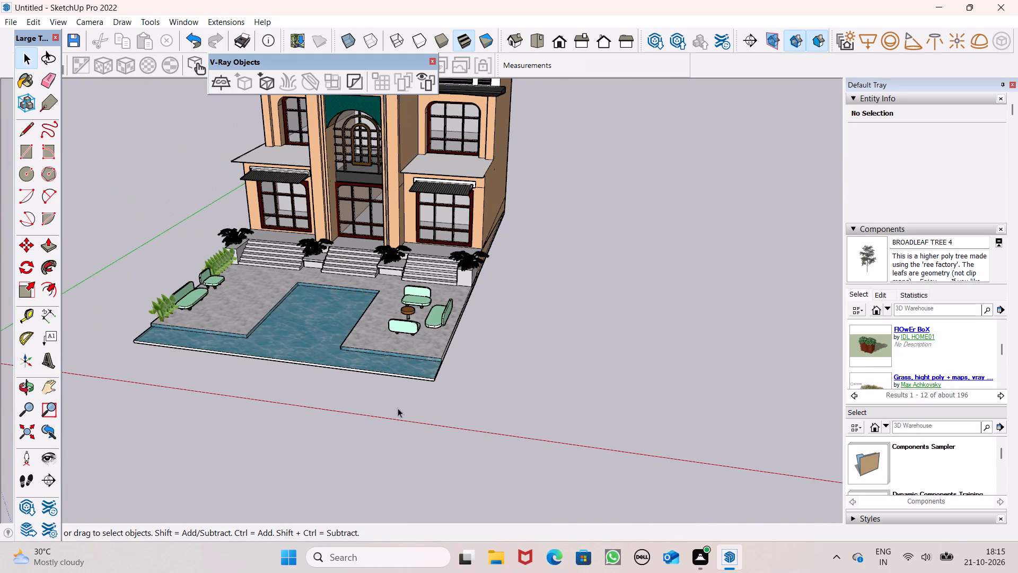
scroll(872, 351, "down", 2)
scroll(873, 350, "up", 1)
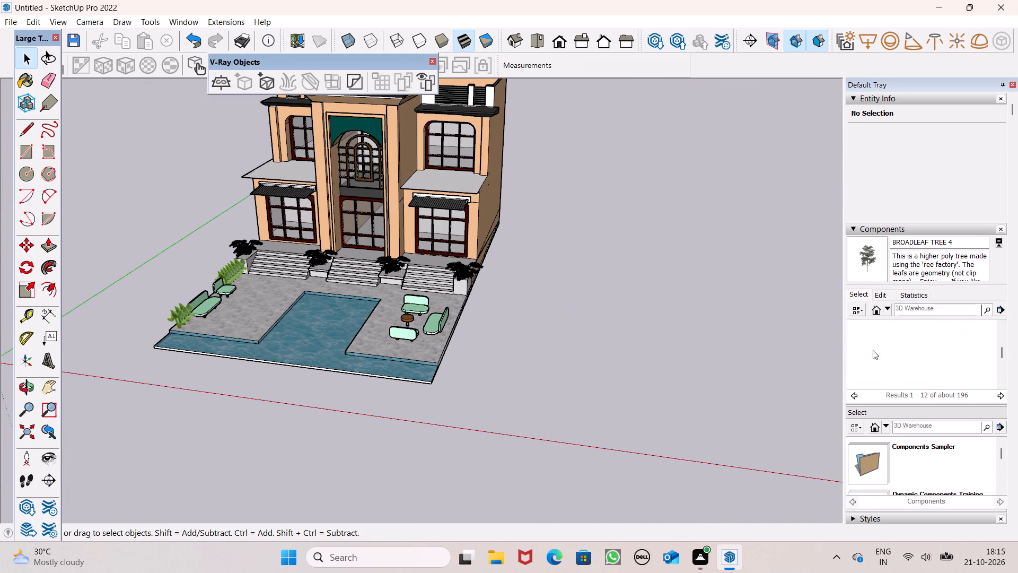
scroll(873, 350, "up", 1)
left_click(871, 346)
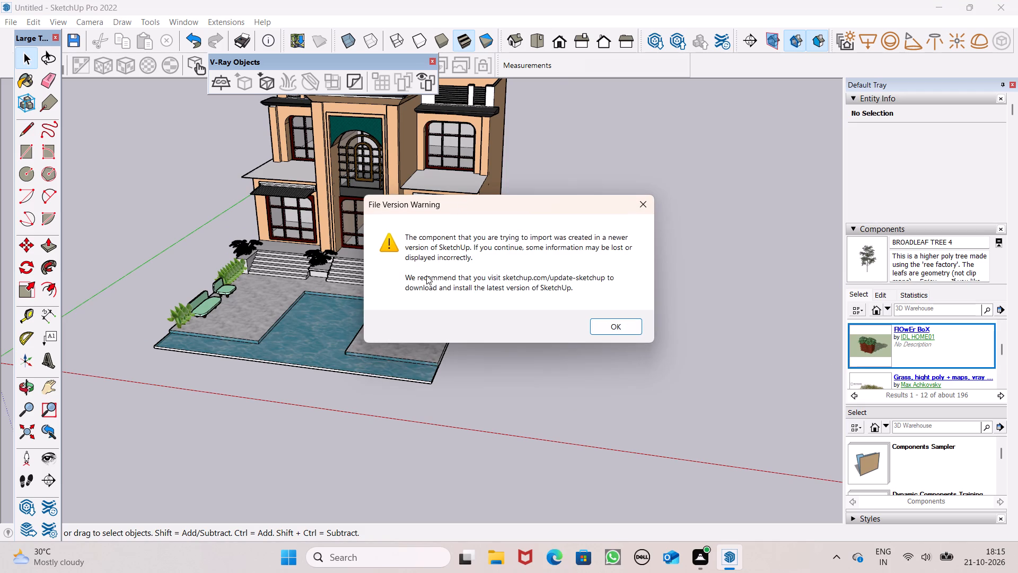
left_click(629, 323)
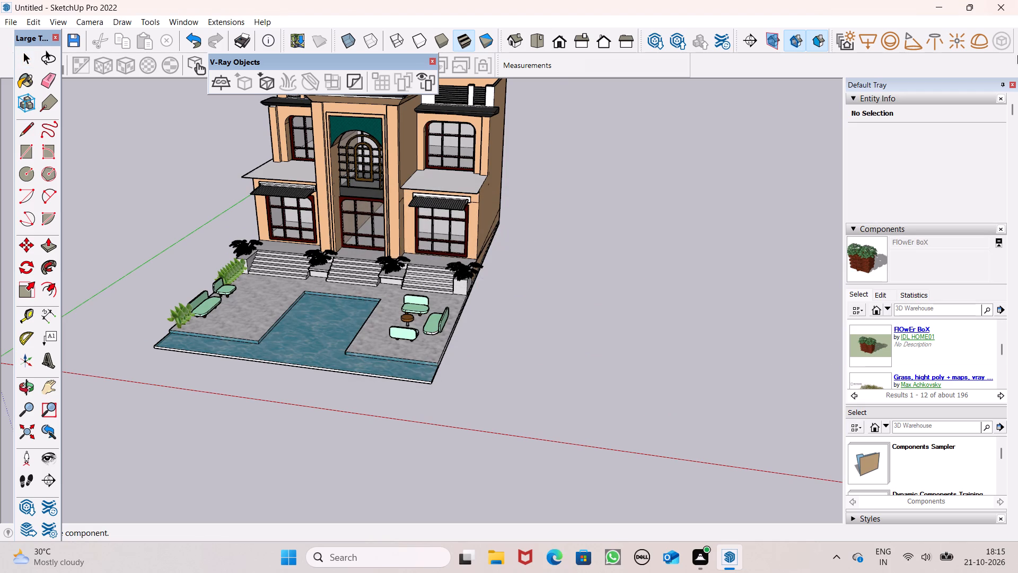
left_click(874, 256)
scroll(421, 351, "up", 4)
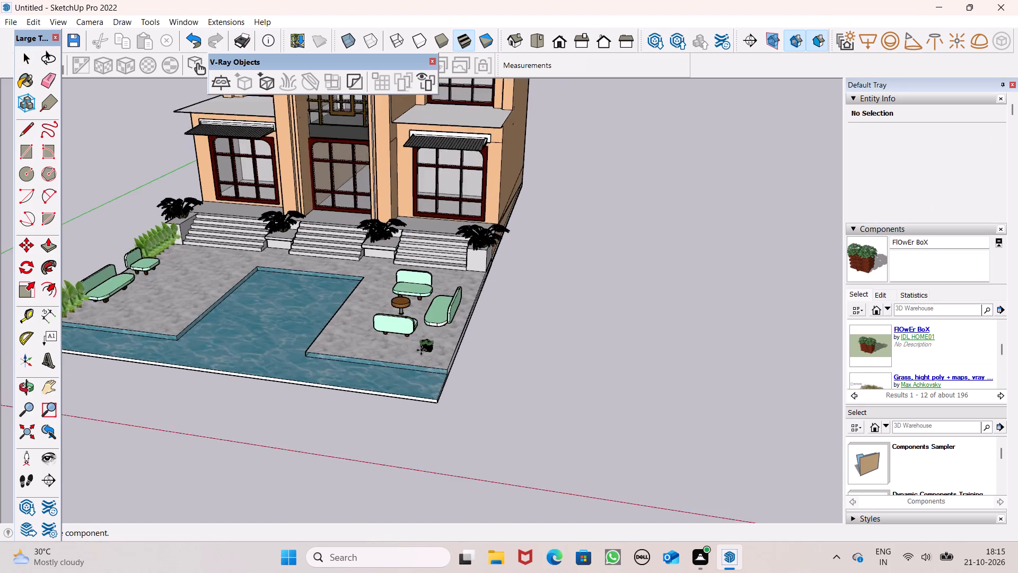
scroll(421, 350, "up", 9)
left_click(433, 350)
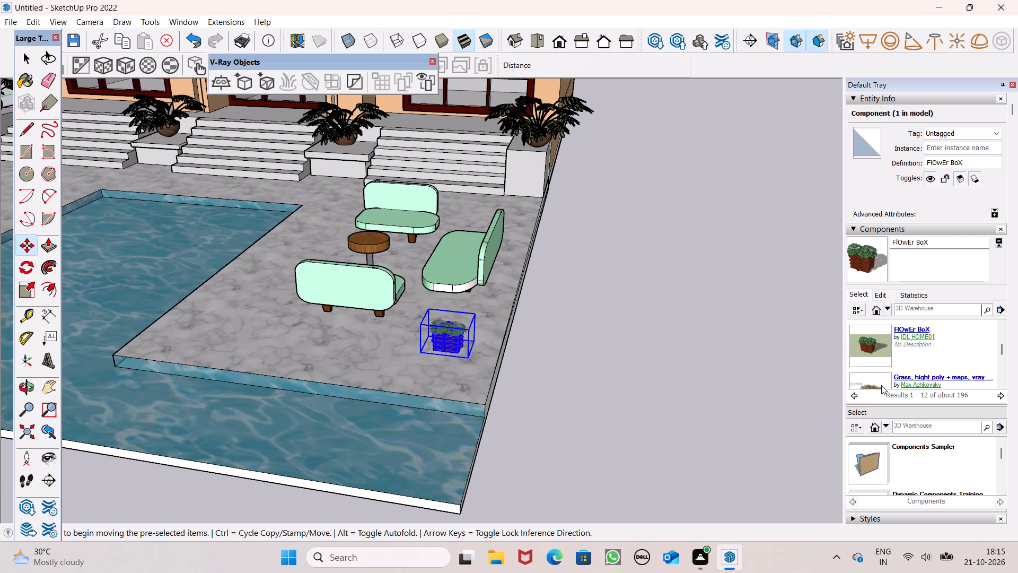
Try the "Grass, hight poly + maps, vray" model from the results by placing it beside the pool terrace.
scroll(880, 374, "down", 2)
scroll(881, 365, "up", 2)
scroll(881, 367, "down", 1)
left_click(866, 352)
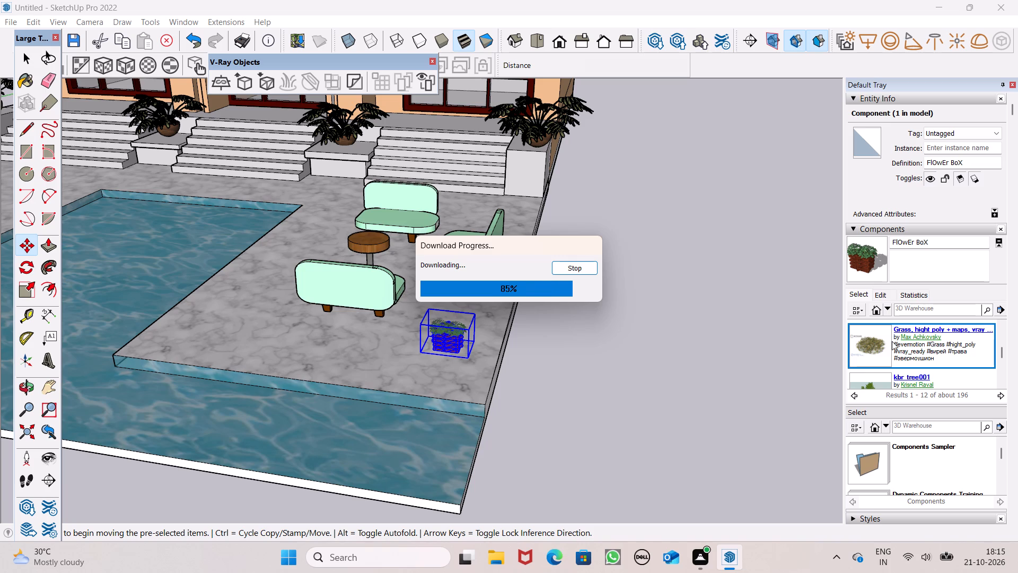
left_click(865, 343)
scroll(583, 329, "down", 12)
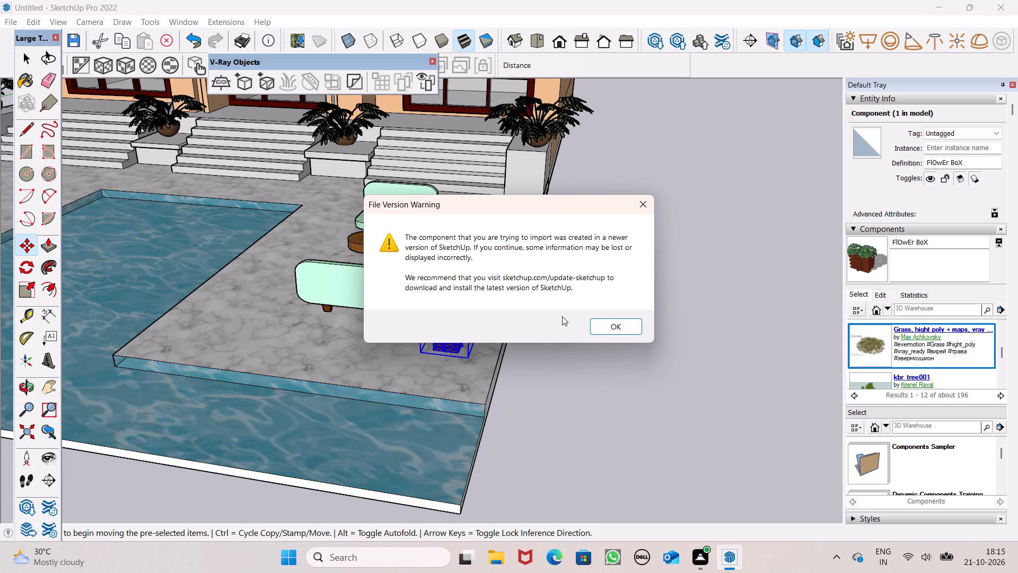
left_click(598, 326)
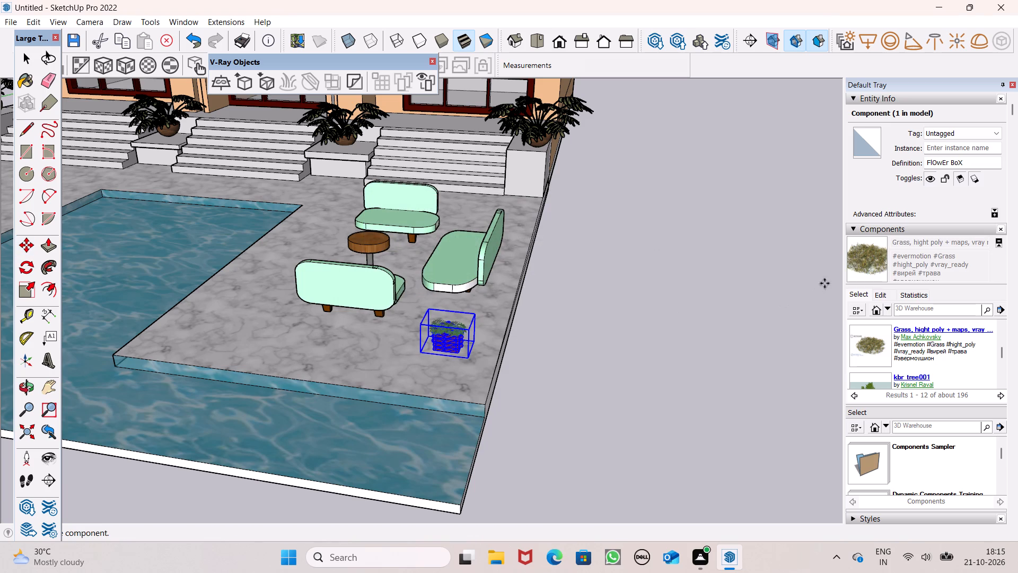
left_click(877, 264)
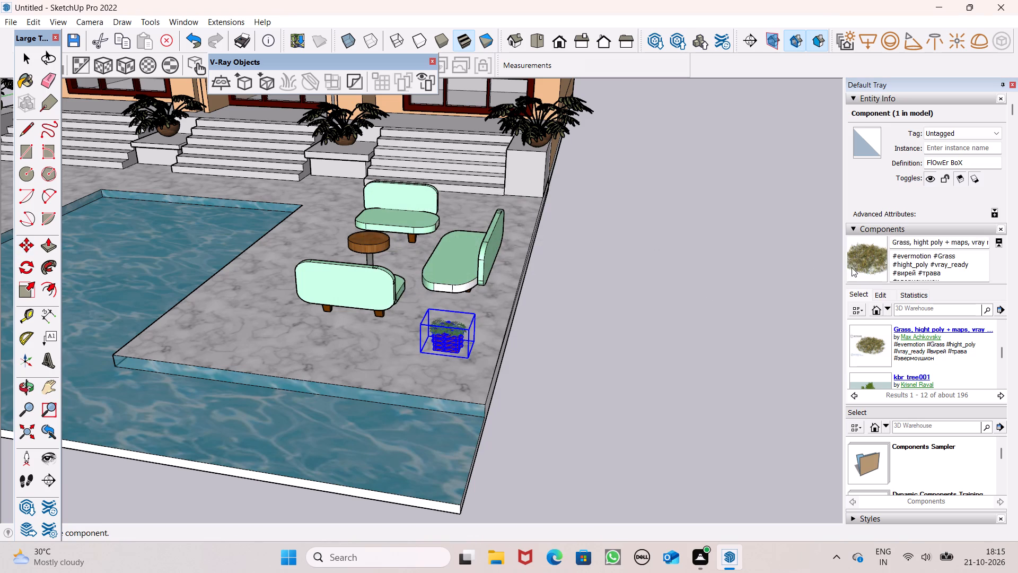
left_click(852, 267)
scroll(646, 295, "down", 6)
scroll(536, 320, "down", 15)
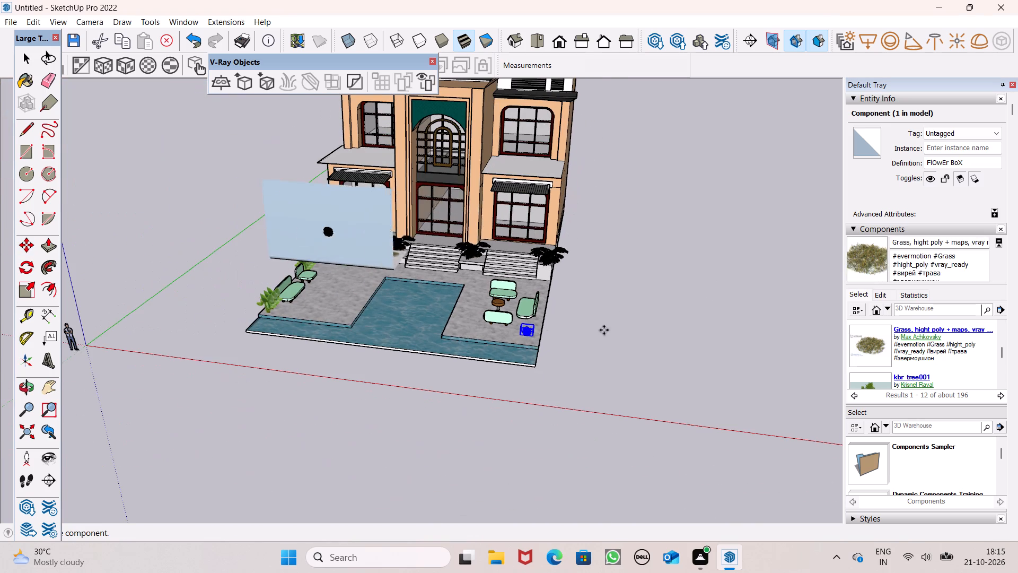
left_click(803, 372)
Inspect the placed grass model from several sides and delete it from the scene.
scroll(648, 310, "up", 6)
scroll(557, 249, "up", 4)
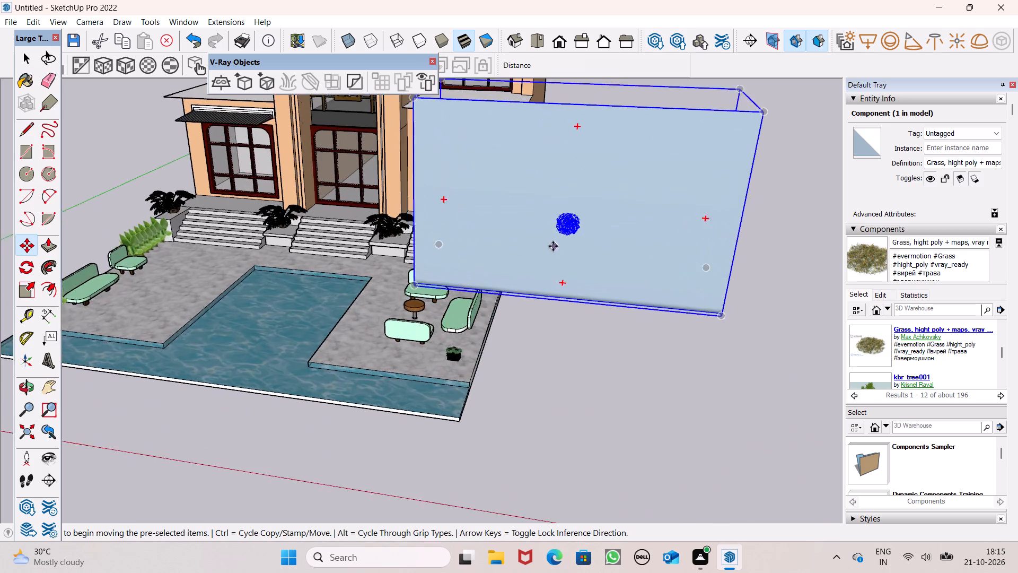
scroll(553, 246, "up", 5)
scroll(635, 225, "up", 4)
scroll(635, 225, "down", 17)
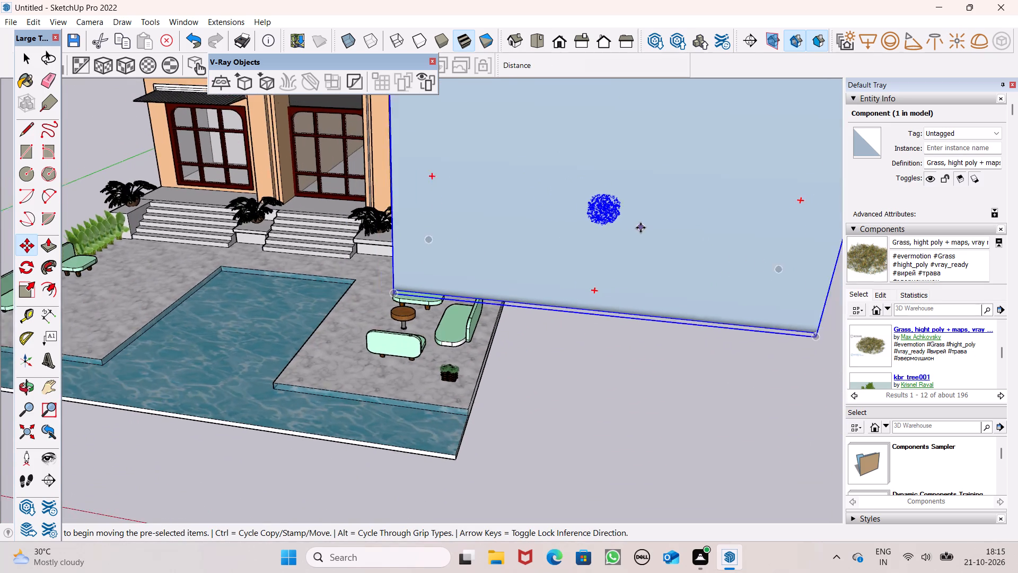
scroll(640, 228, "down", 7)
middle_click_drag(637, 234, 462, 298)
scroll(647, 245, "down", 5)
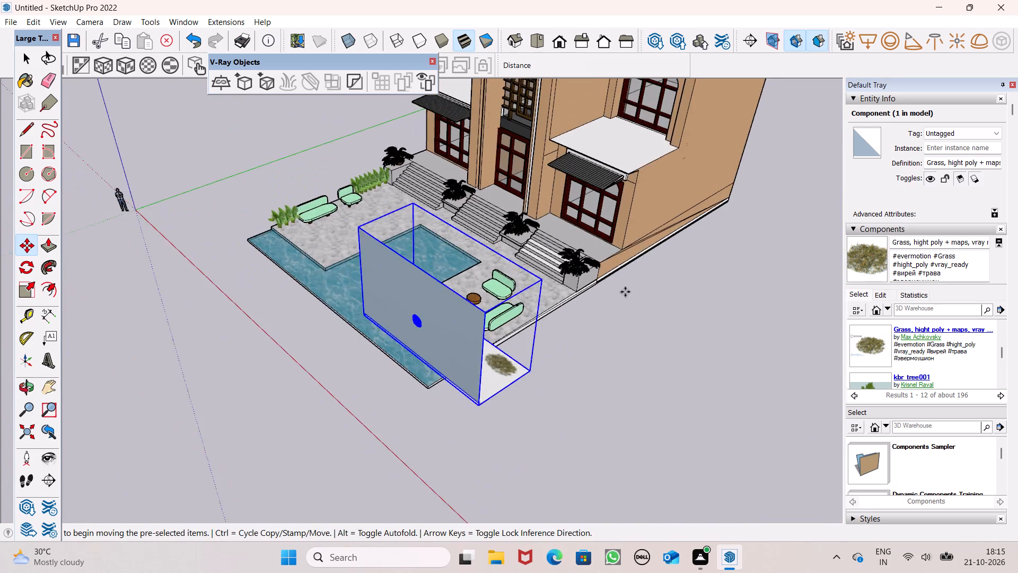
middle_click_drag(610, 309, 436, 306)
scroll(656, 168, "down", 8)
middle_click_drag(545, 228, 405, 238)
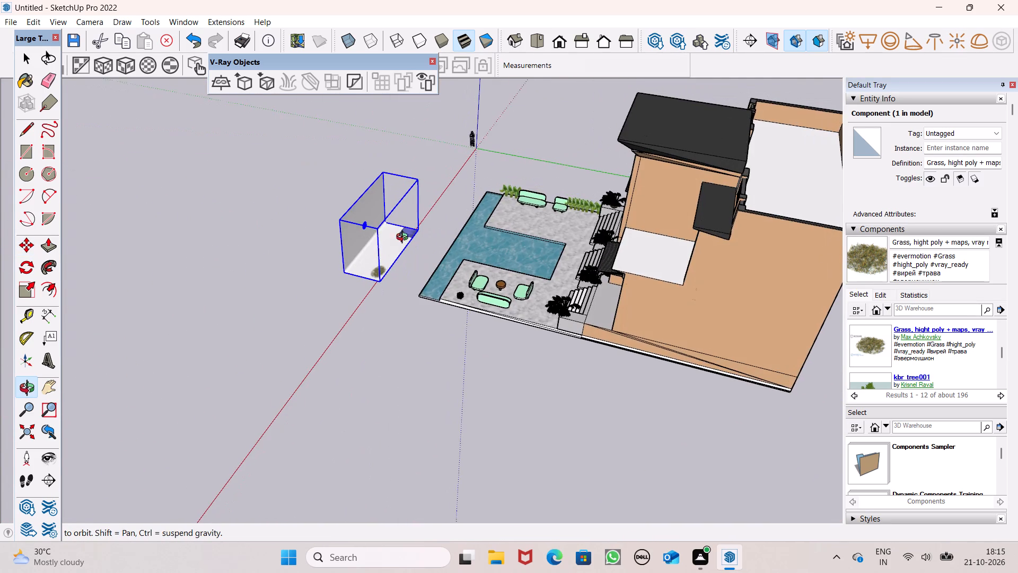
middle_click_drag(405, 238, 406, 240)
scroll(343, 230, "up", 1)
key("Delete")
Scale the terrace flower box by about 1.23 along red, 1.37 along green and 1.33 along blue.
middle_click_drag(350, 237, 635, 273)
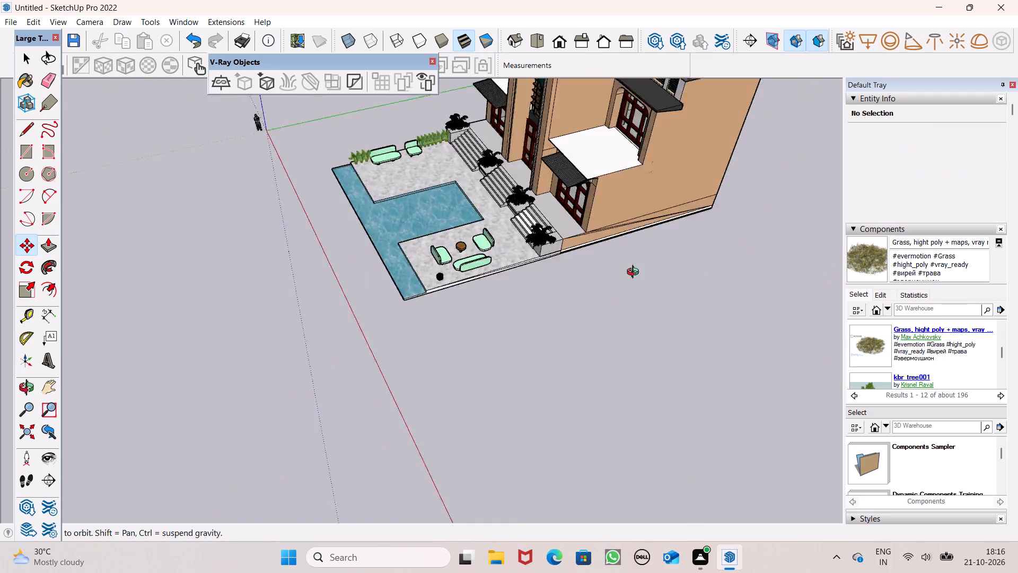
middle_click_drag(635, 273, 769, 242)
key("space")
scroll(411, 300, "up", 9)
middle_click(411, 300)
scroll(398, 281, "up", 9)
middle_click_drag(372, 273, 614, 247)
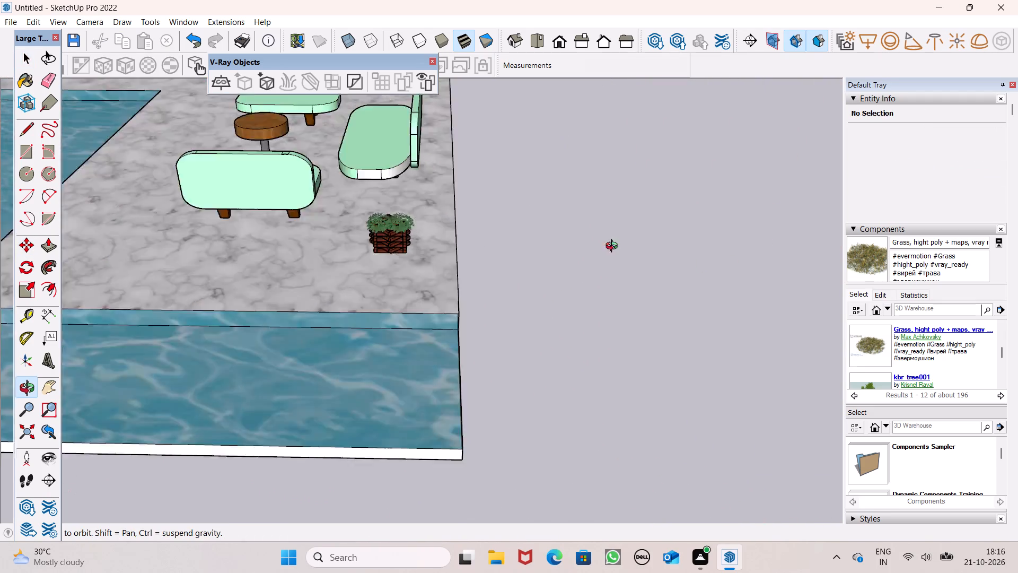
middle_click_drag(614, 247, 636, 244)
scroll(526, 241, "up", 7)
scroll(441, 180, "down", 6)
scroll(364, 212, "up", 7)
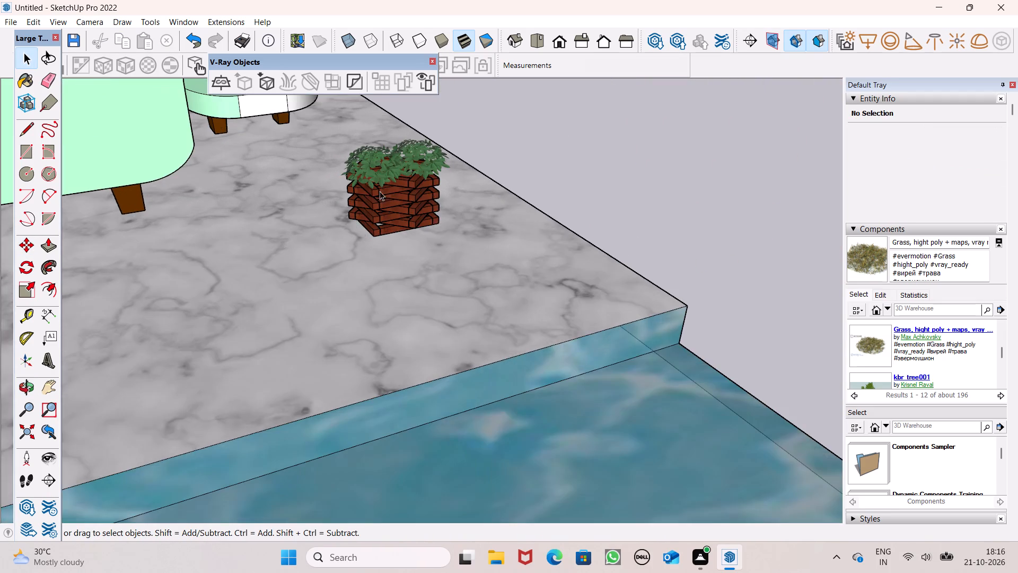
scroll(380, 191, "up", 8)
left_click(382, 190)
scroll(476, 215, "down", 13)
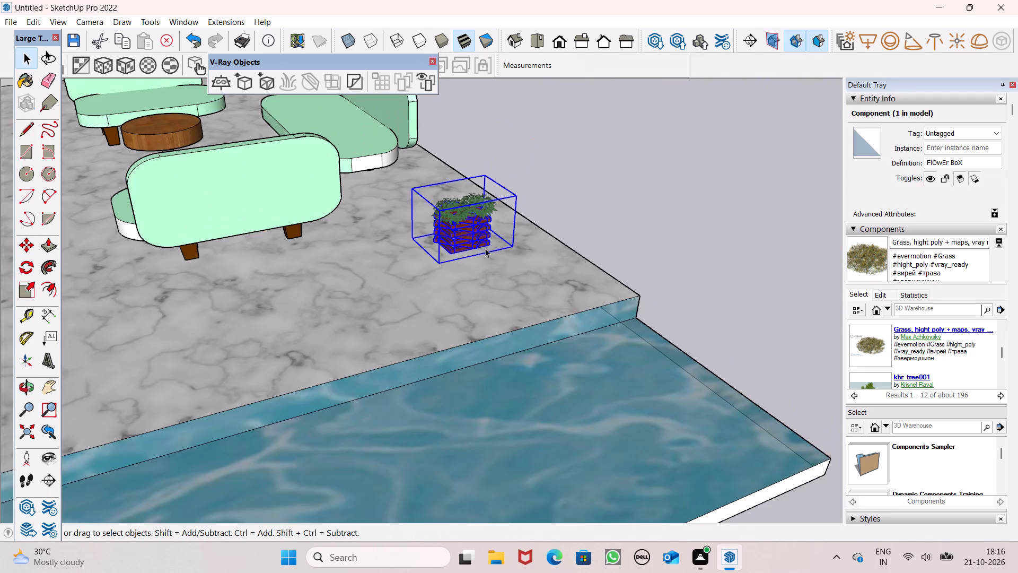
scroll(570, 225, "down", 5)
middle_click_drag(571, 325, 560, 361)
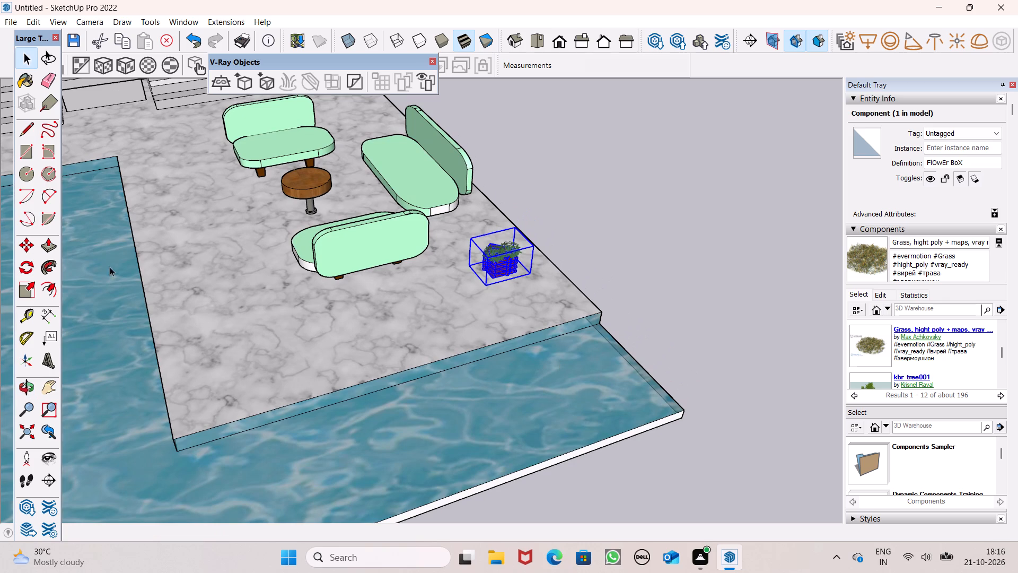
left_click(29, 289)
scroll(398, 271, "up", 6)
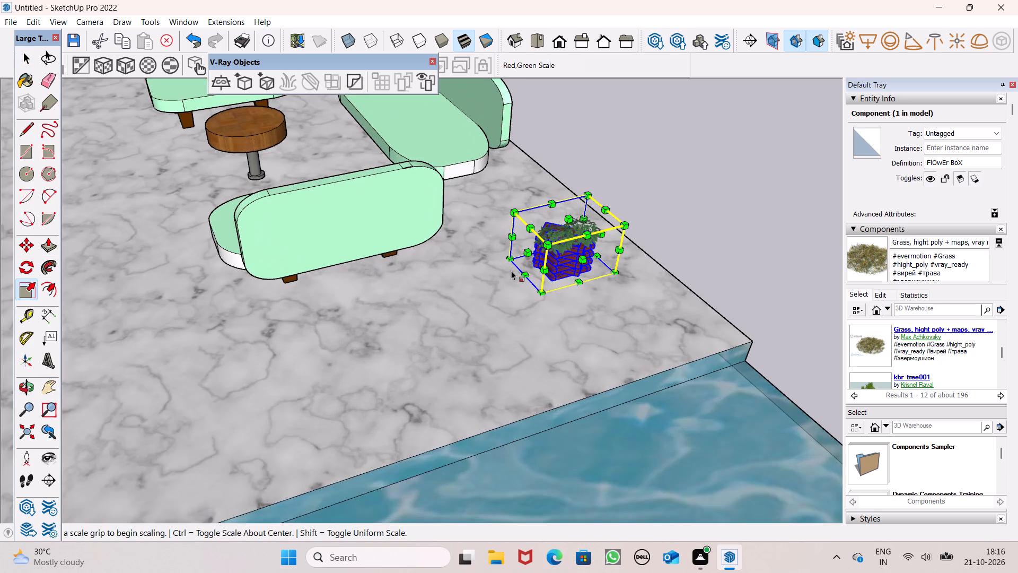
left_click_drag(538, 249, 519, 261)
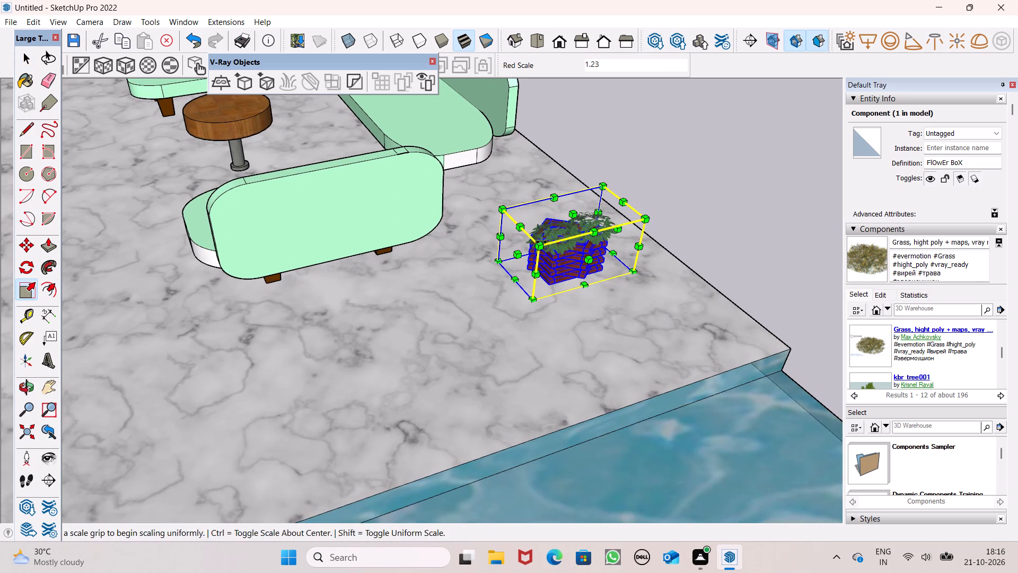
left_click_drag(584, 256, 592, 284)
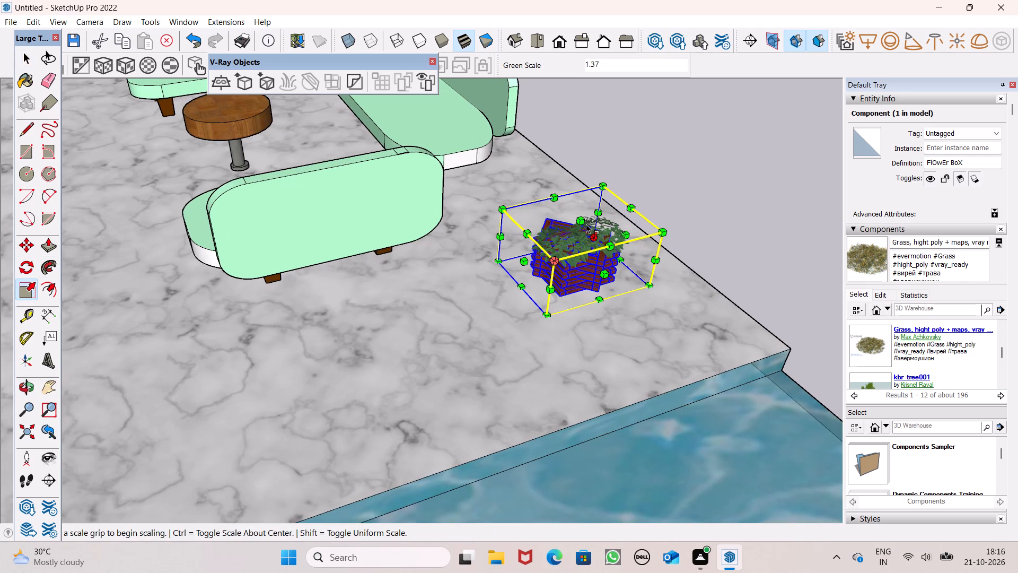
left_click_drag(580, 223, 574, 200)
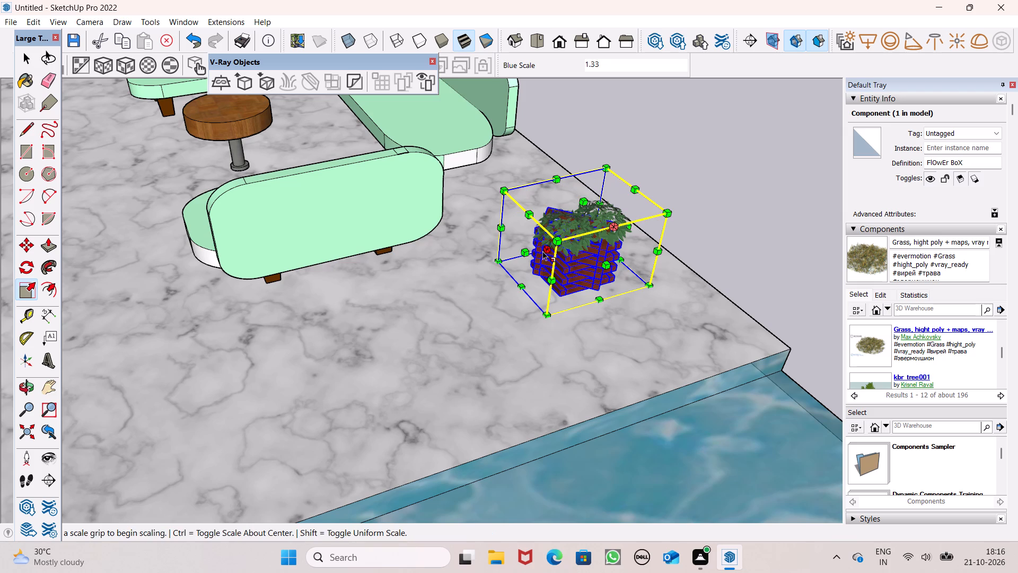
Enlarge the flower box further, about 1.14 along red, slightly along green and 1.13 along blue, and clear the selection.
left_click_drag(526, 251, 510, 258)
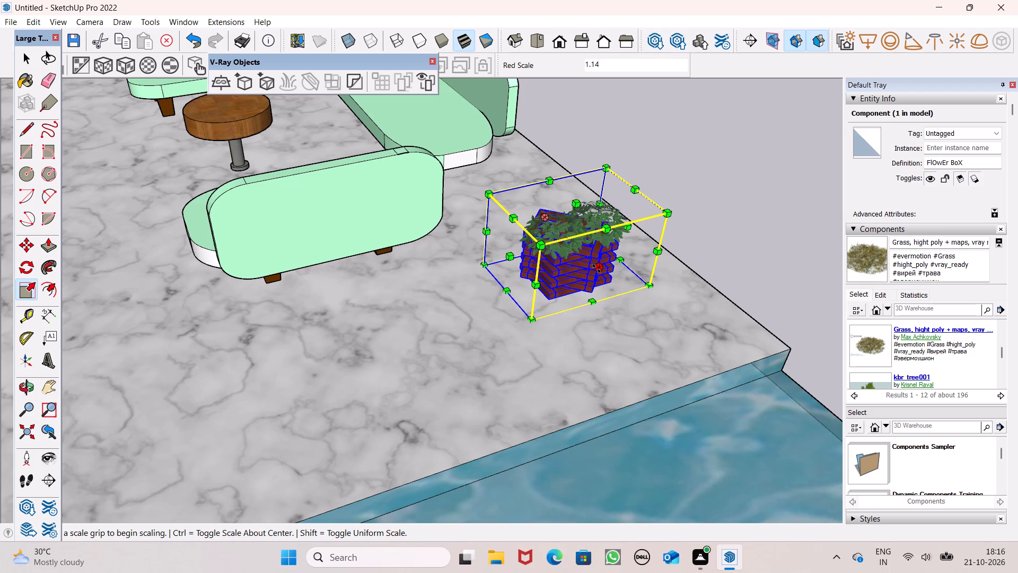
left_click_drag(596, 268, 603, 290)
left_click_drag(582, 211, 581, 198)
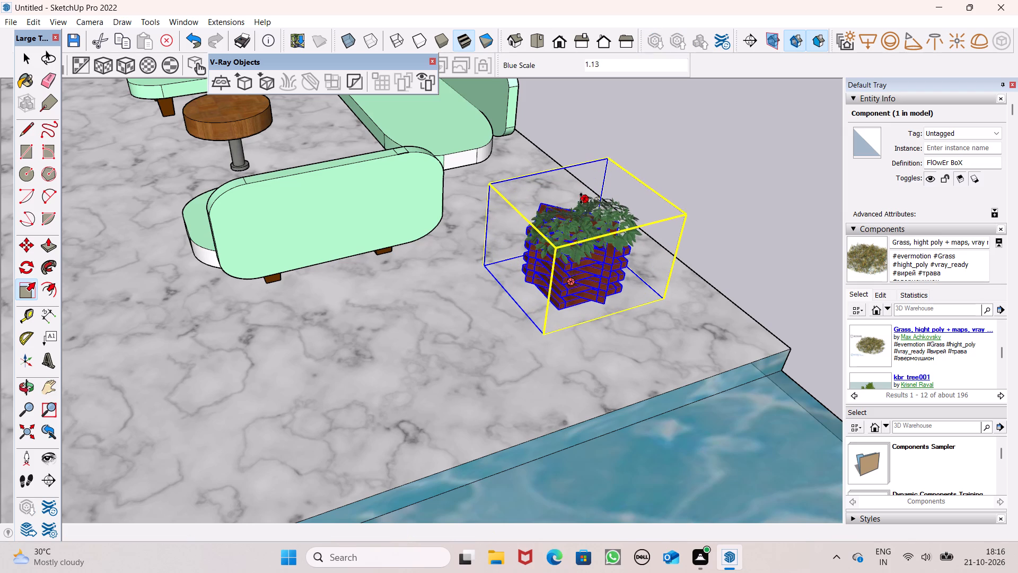
key("space")
left_click(704, 193)
scroll(705, 191, "down", 15)
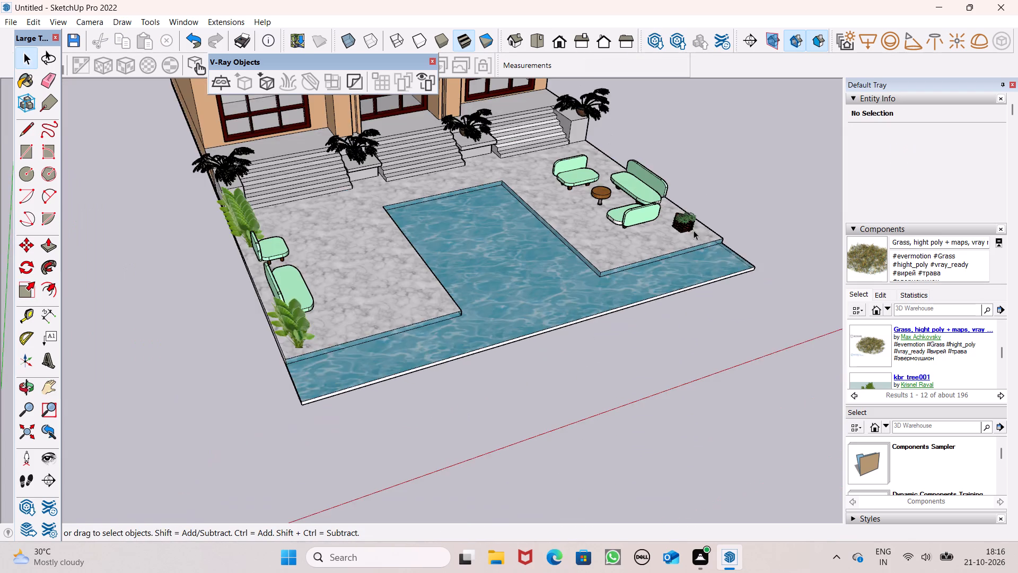
Move the VASO plant from the stair block behind the sofa group about 20' 9" toward the outer terrace edge.
scroll(694, 230, "down", 7)
middle_click_drag(595, 235, 442, 293)
scroll(645, 251, "up", 6)
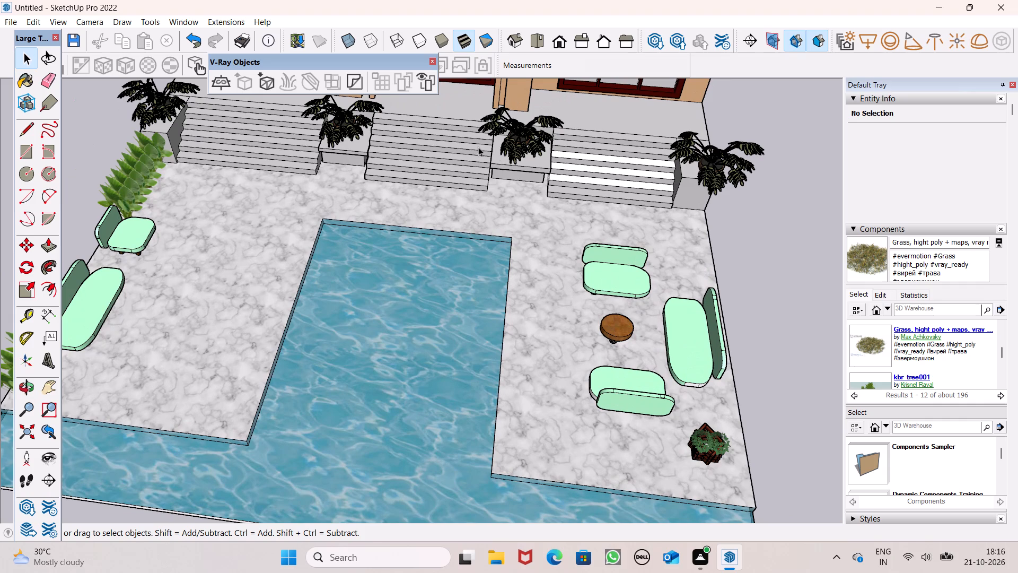
left_click(524, 128)
scroll(663, 188, "down", 2)
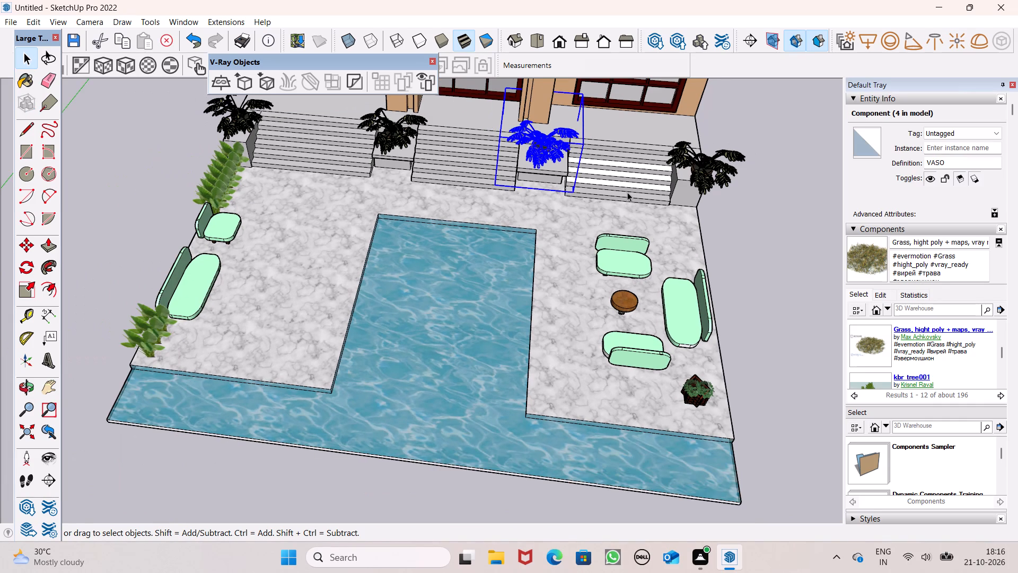
key("m")
key("Return")
middle_click_drag(680, 193, 665, 163)
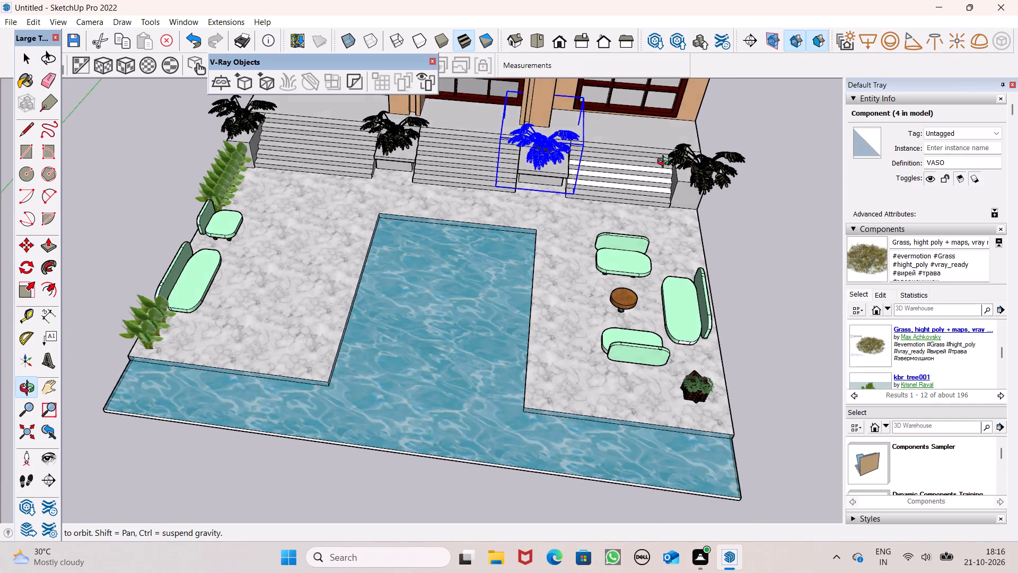
middle_click_drag(665, 163, 593, 121)
scroll(603, 182, "up", 4)
left_click_drag(584, 240, 609, 280)
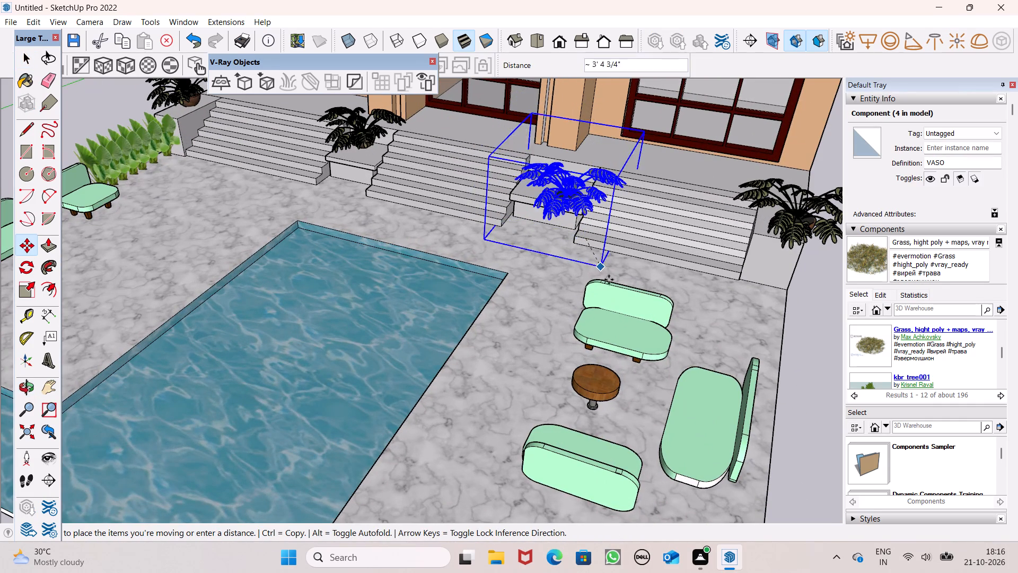
left_click_drag(609, 280, 817, 371)
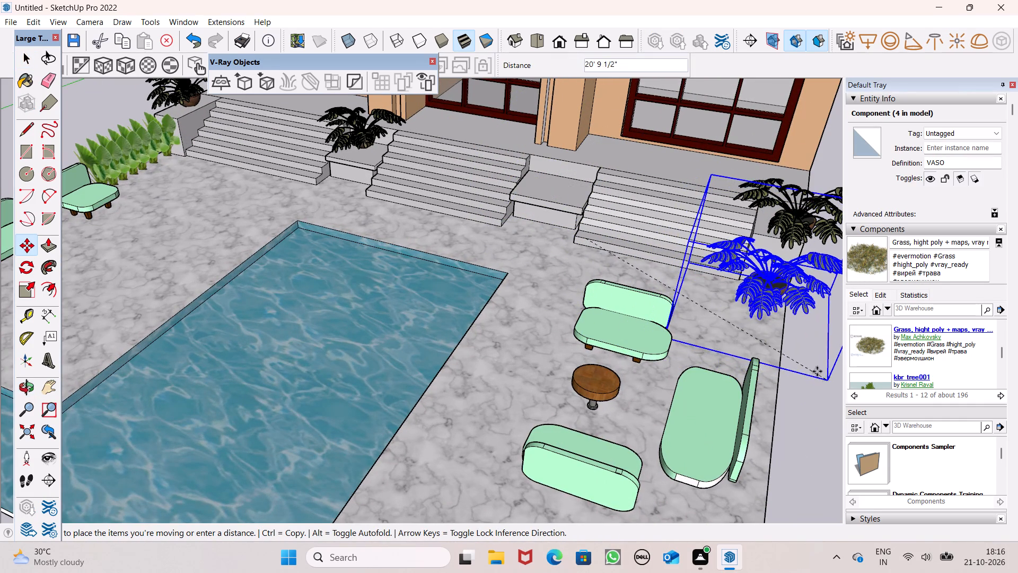
left_click_drag(817, 371, 826, 379)
Reposition the moved VASO plant in front of the end stair block, behind the sofa group.
scroll(536, 259, "down", 4)
middle_click_drag(589, 280, 582, 112)
scroll(686, 159, "up", 3)
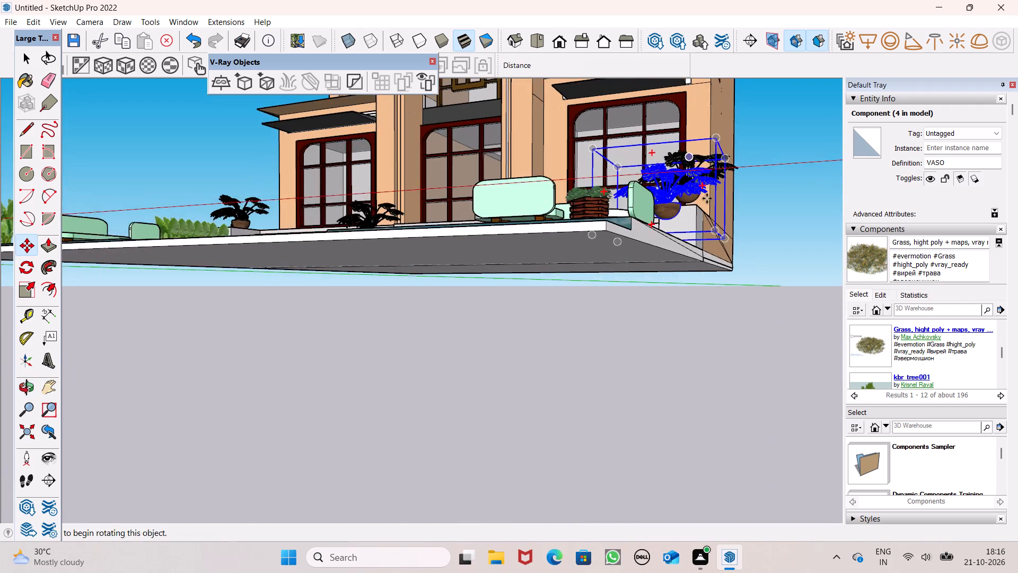
middle_click_drag(707, 225, 689, 299)
scroll(698, 302, "up", 7)
middle_click_drag(708, 362, 679, 334)
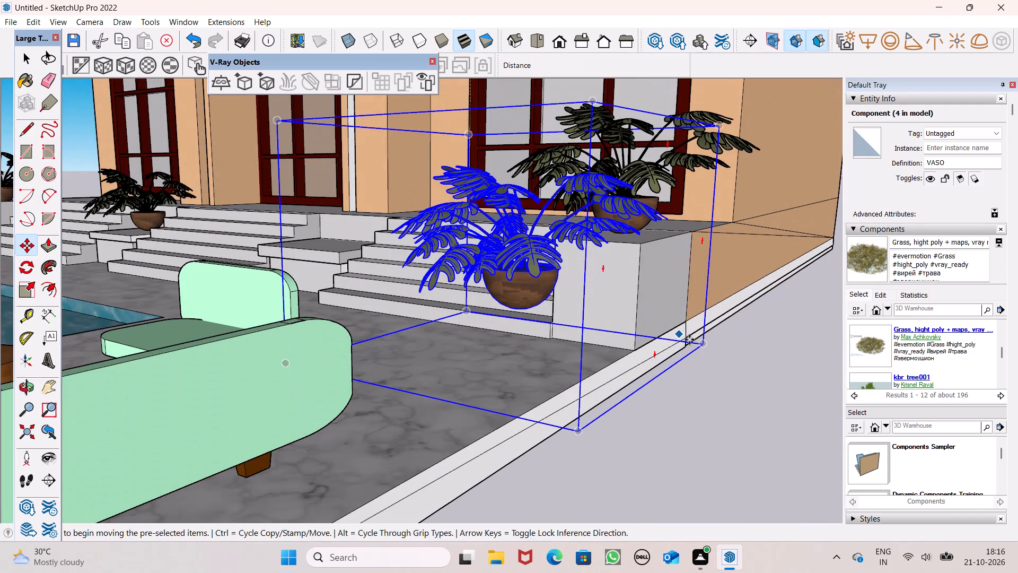
left_click_drag(709, 346, 747, 372)
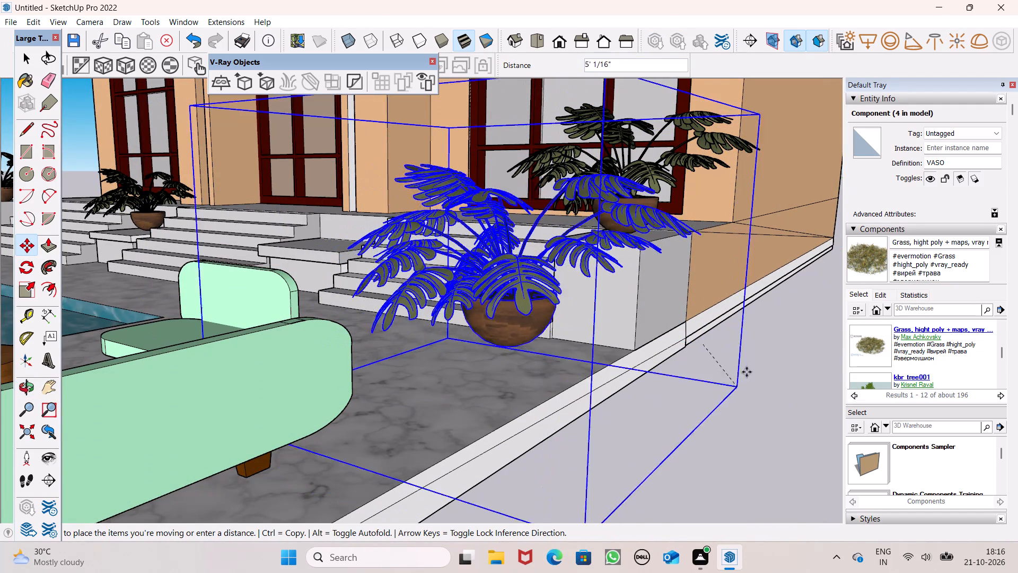
left_click_drag(747, 372, 728, 358)
scroll(618, 269, "down", 4)
middle_click_drag(612, 278, 609, 286)
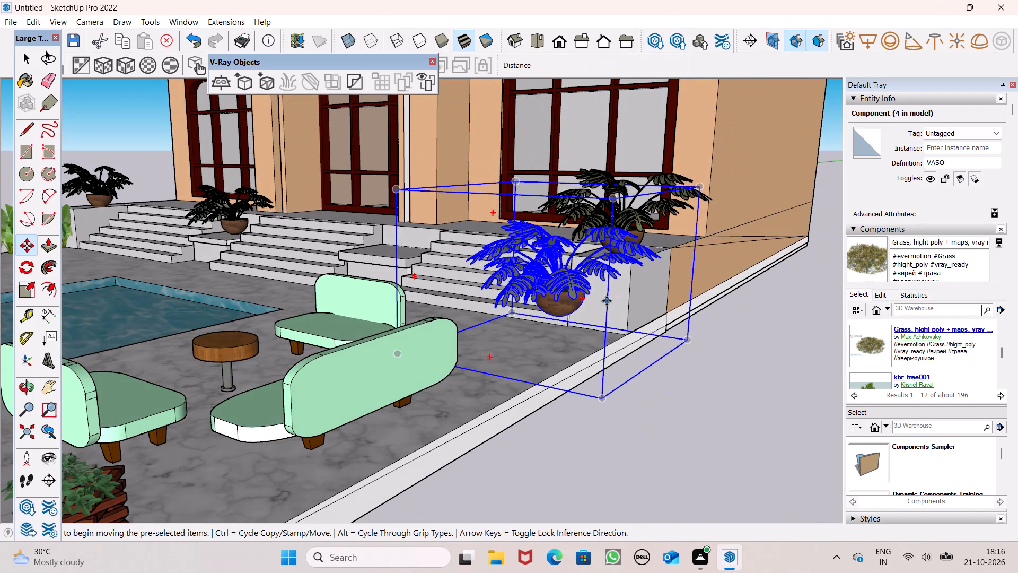
left_click_drag(520, 183, 514, 206)
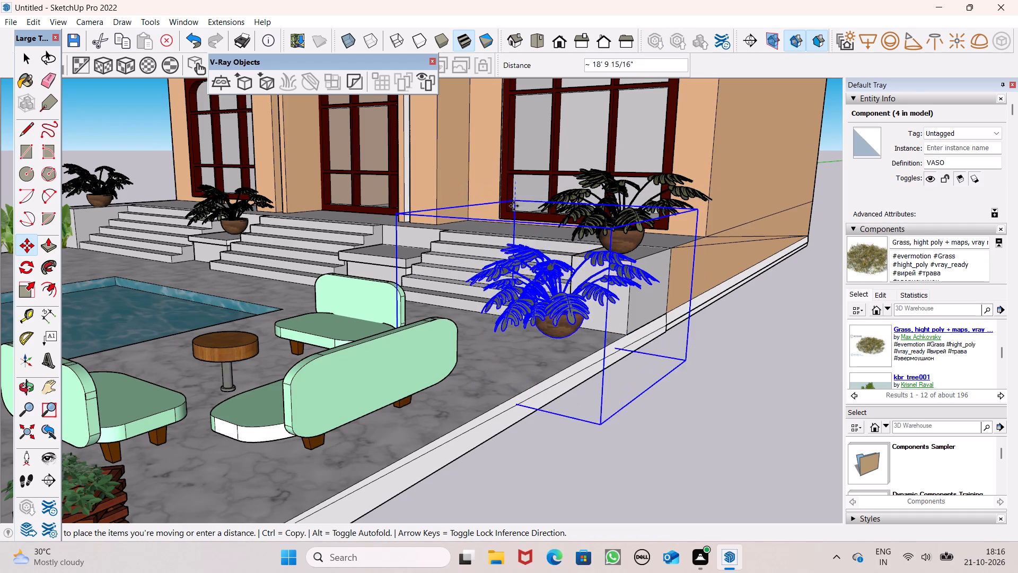
left_click_drag(514, 206, 508, 202)
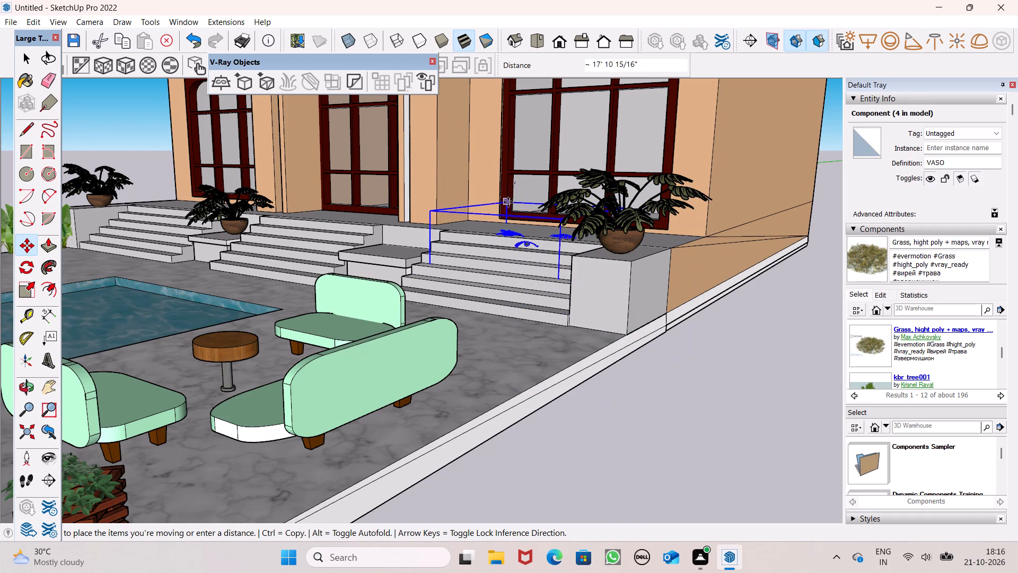
left_click_drag(508, 202, 518, 194)
Lower the VASO plant toward the terrace floor beside the end stair block and clear the selection.
scroll(516, 259, "up", 1)
middle_click_drag(517, 262, 561, 222)
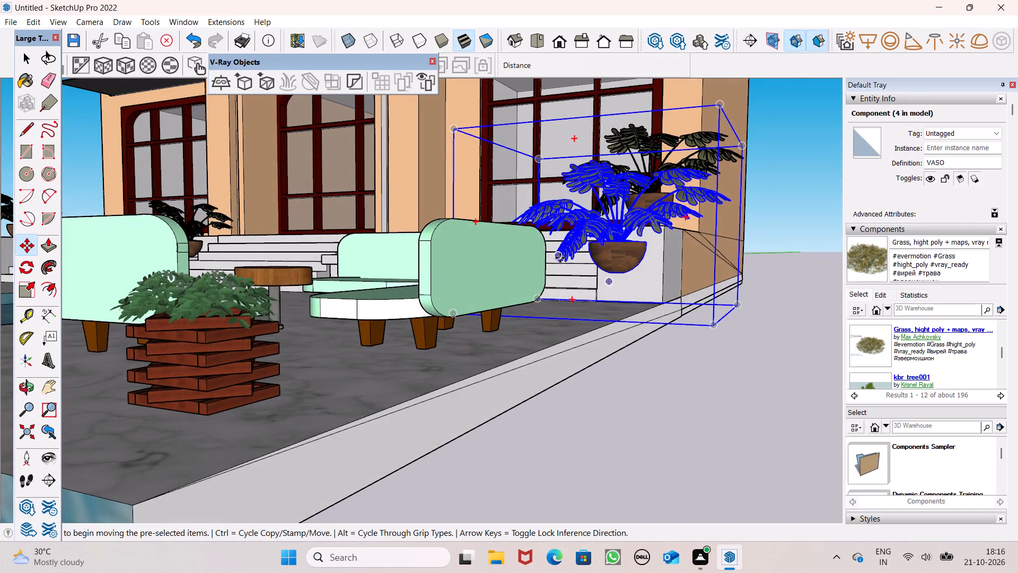
scroll(560, 264, "up", 5)
scroll(672, 260, "down", 4)
left_click_drag(665, 290, 664, 311)
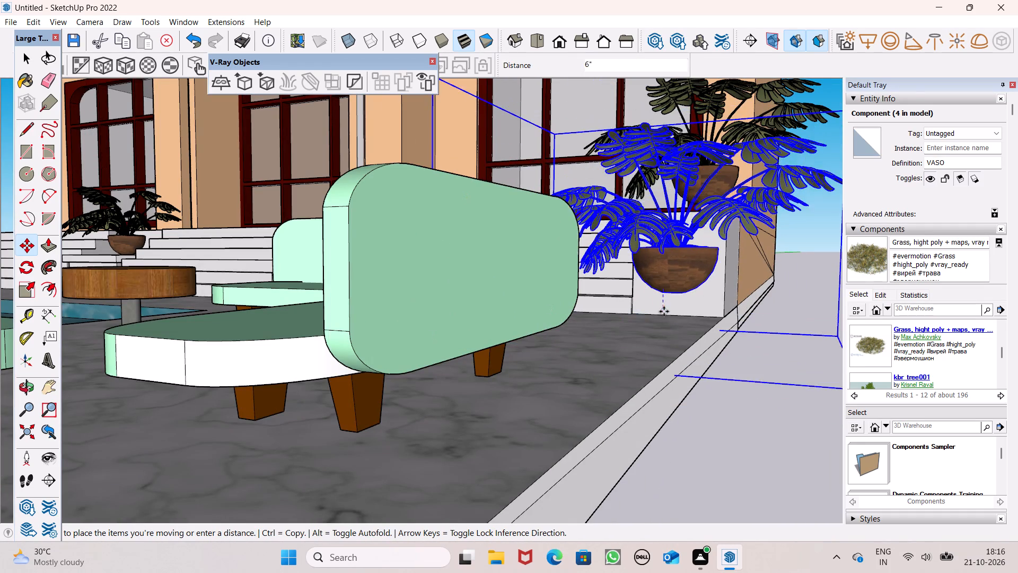
left_click_drag(664, 311, 644, 329)
scroll(640, 265, "down", 5)
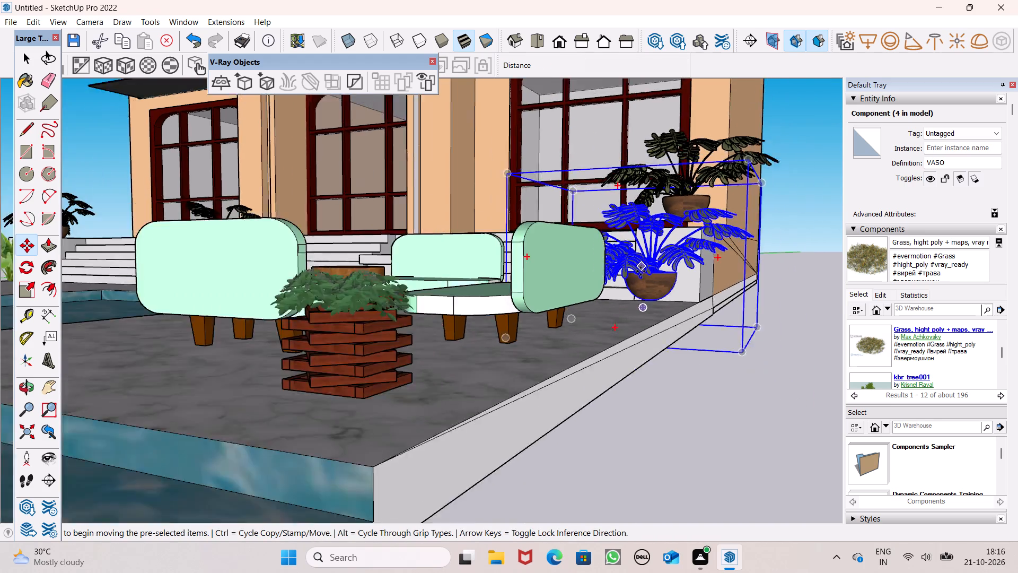
middle_click_drag(637, 280, 620, 331)
scroll(619, 321, "down", 7)
key("space")
left_click(763, 372)
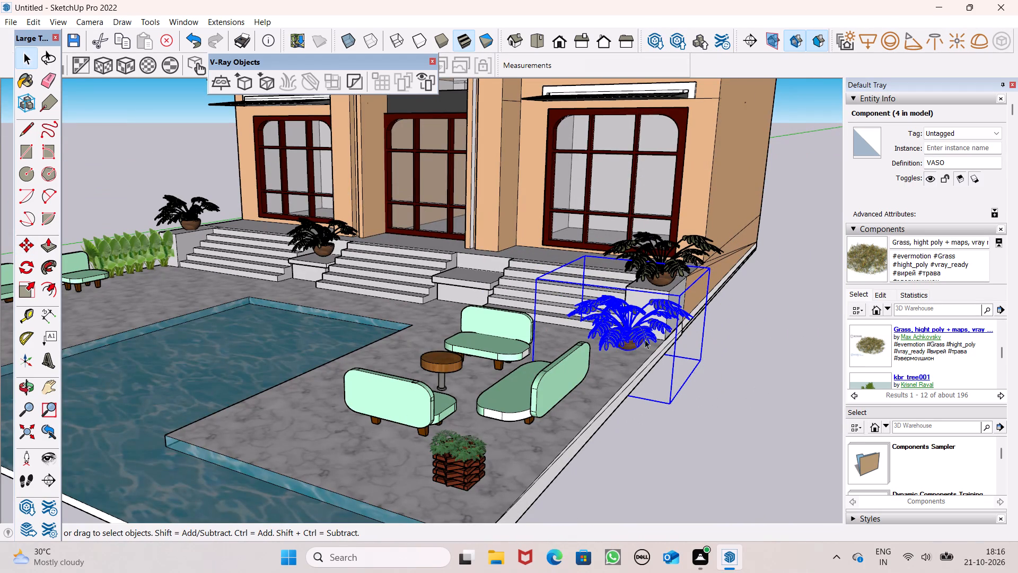
Move the VASO plant from the end stair block above the Colocasia row to the front terrace corner by the lounge chairs.
scroll(642, 299, "down", 12)
middle_click_drag(537, 333, 621, 396)
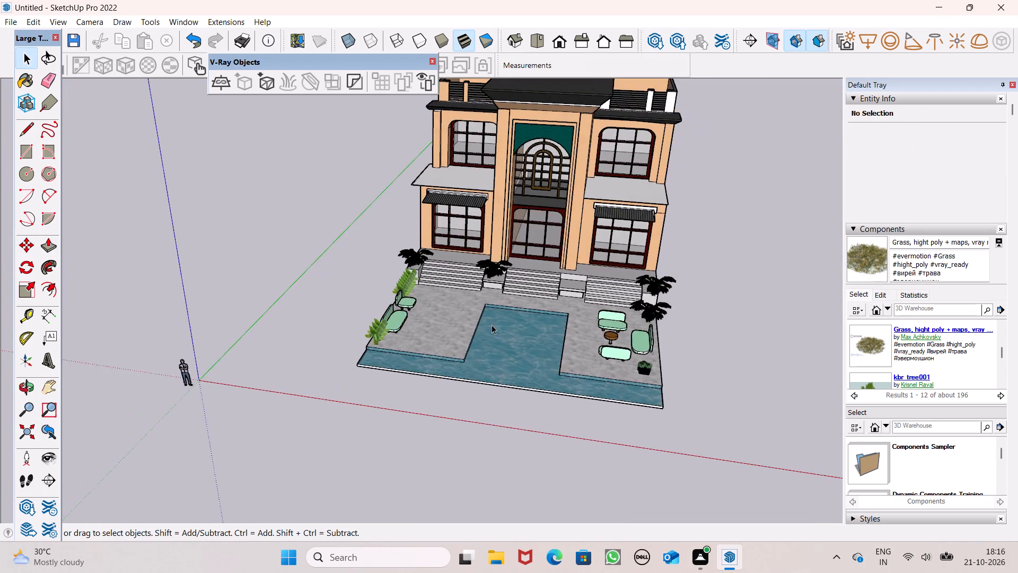
scroll(478, 303, "up", 6)
scroll(374, 248, "up", 6)
left_click(375, 243)
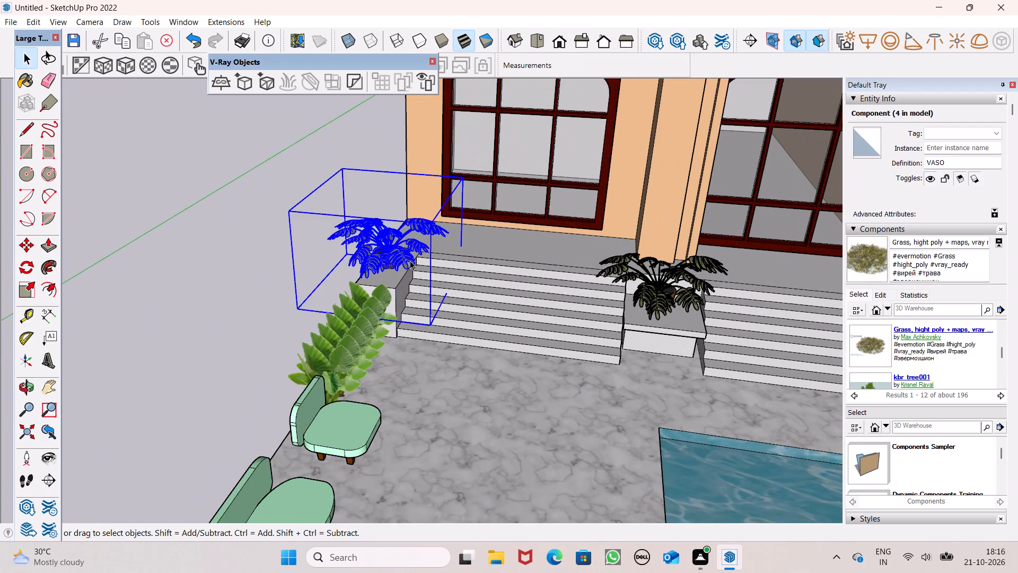
key("m")
key("Return")
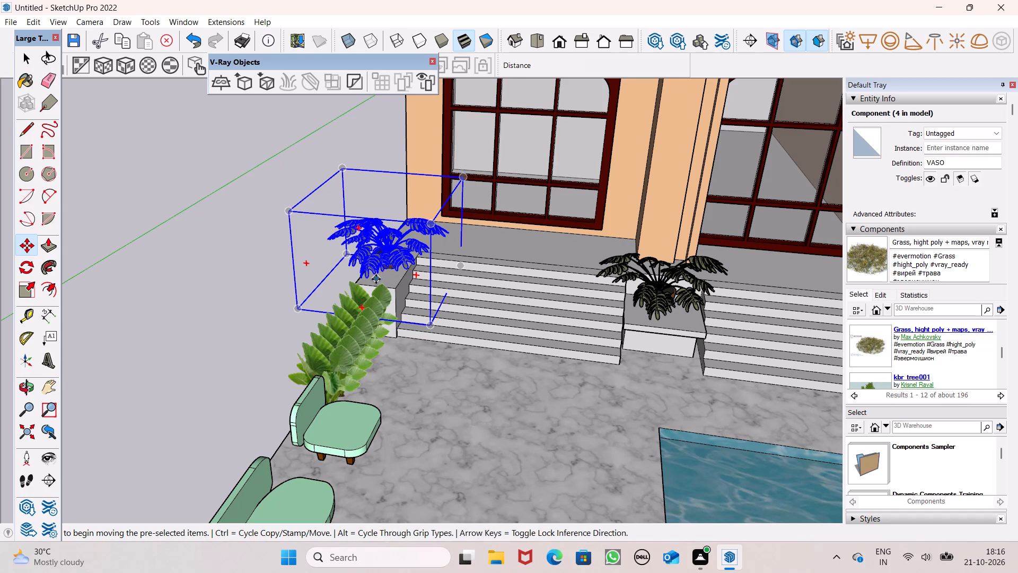
left_click_drag(387, 273, 431, 300)
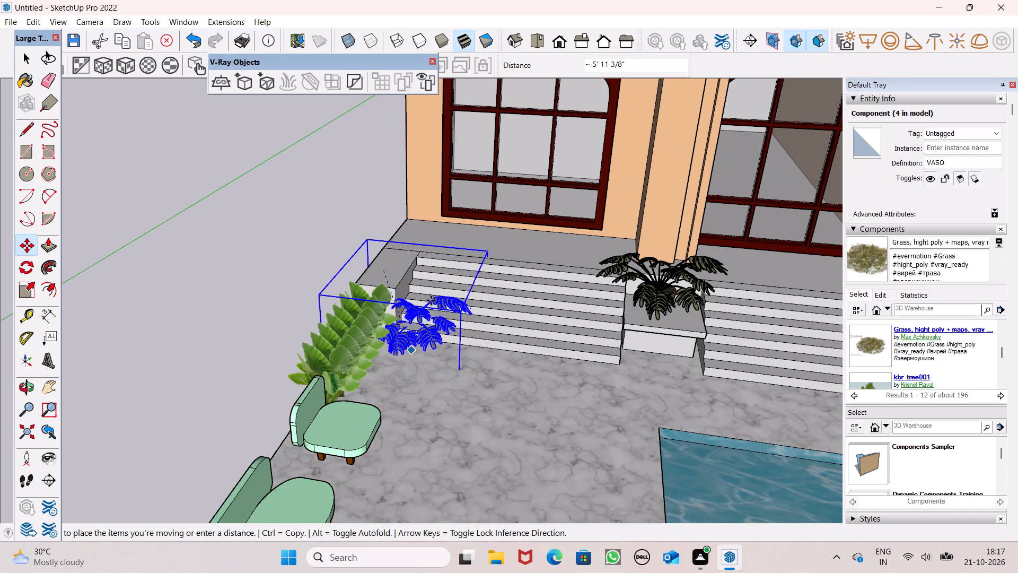
left_click_drag(431, 300, 282, 320)
scroll(519, 166, "down", 12)
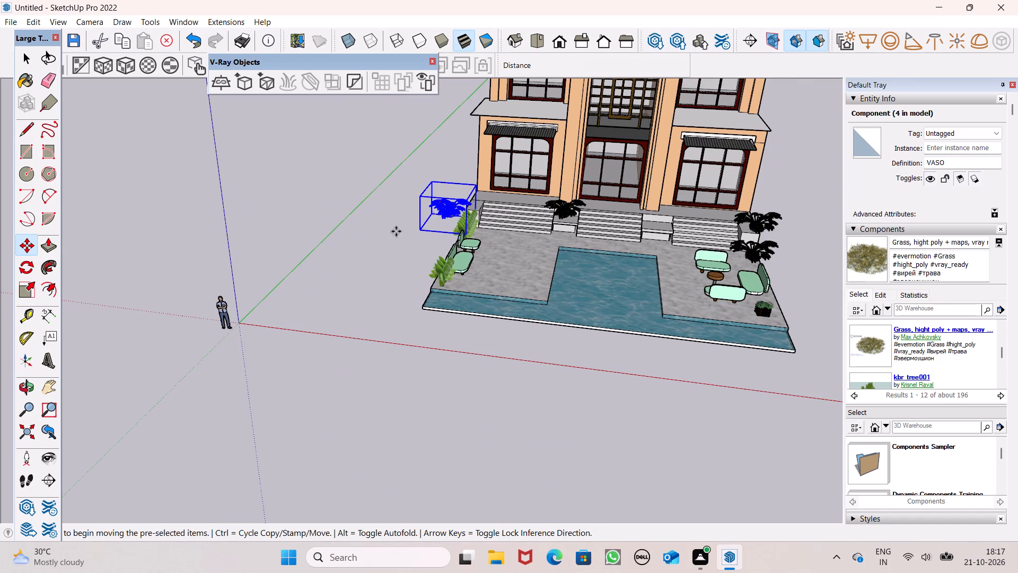
left_click_drag(447, 215, 478, 285)
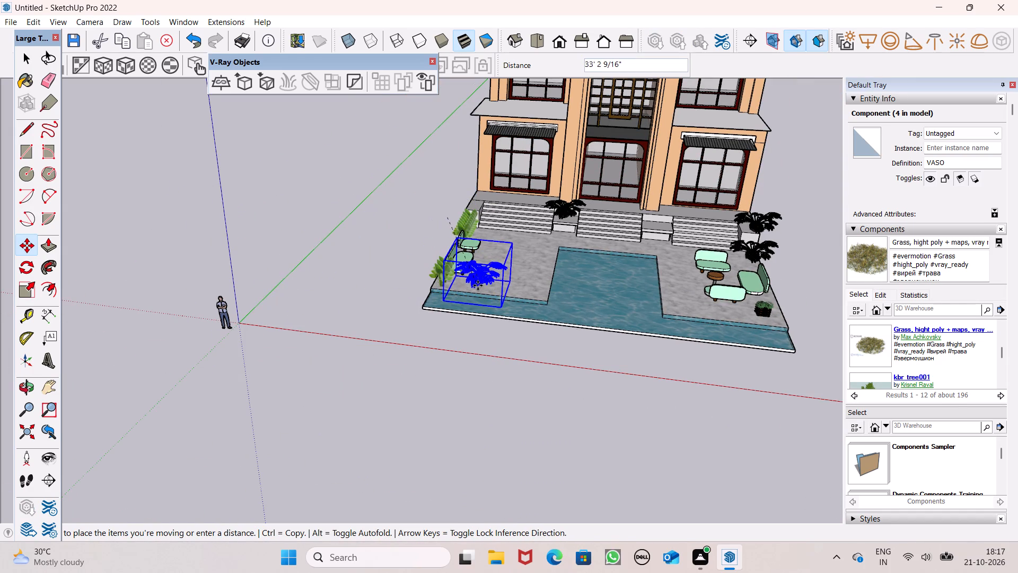
left_click_drag(478, 285, 476, 290)
Lower the VASO plant at the front terrace corner so its pot meets the floor near the pool edge.
scroll(498, 276, "up", 9)
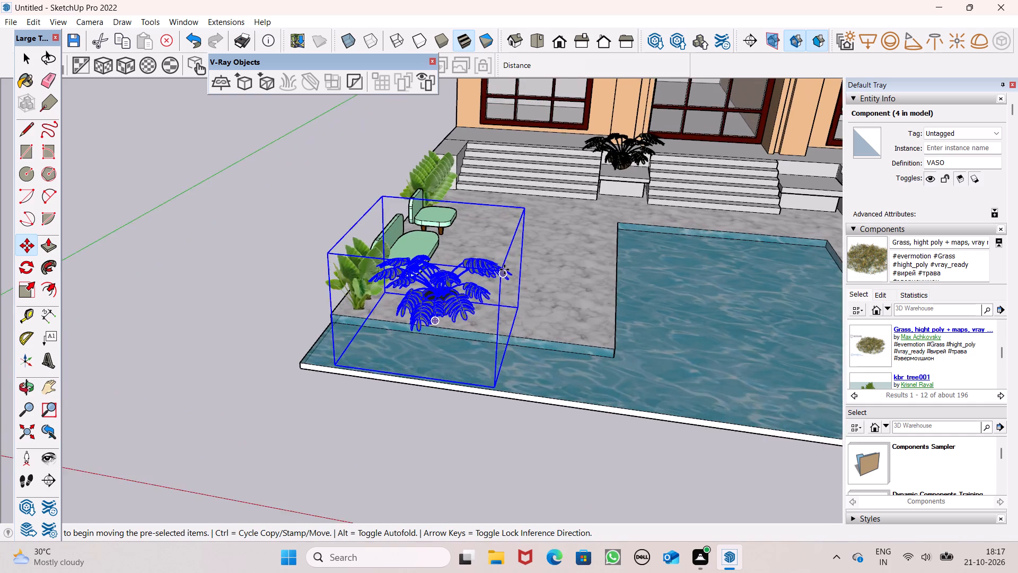
scroll(504, 270, "down", 3)
middle_click_drag(497, 306, 494, 251)
scroll(485, 268, "up", 8)
middle_click_drag(475, 271, 480, 301)
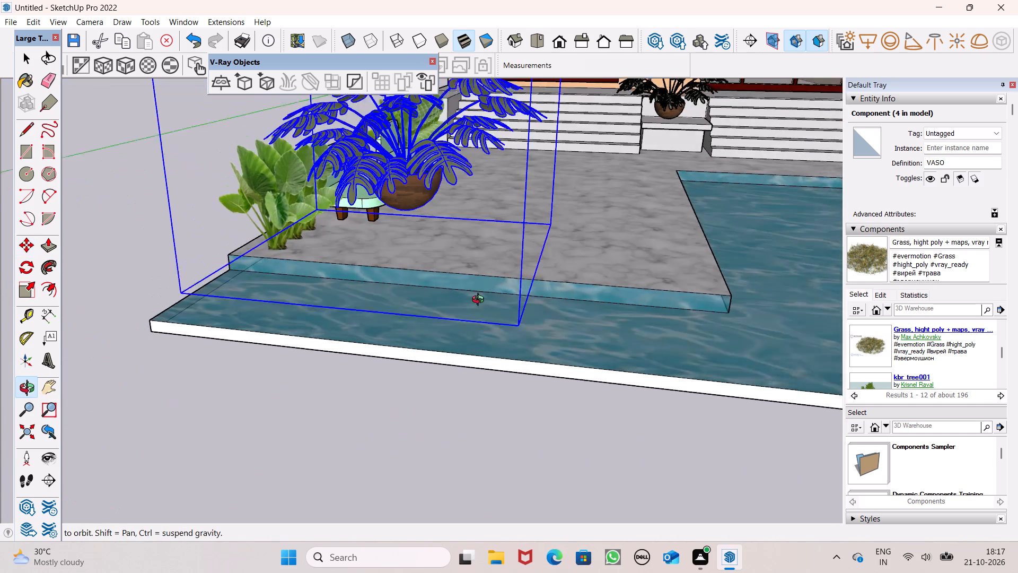
middle_click_drag(480, 301, 480, 301)
scroll(480, 301, "up", 1)
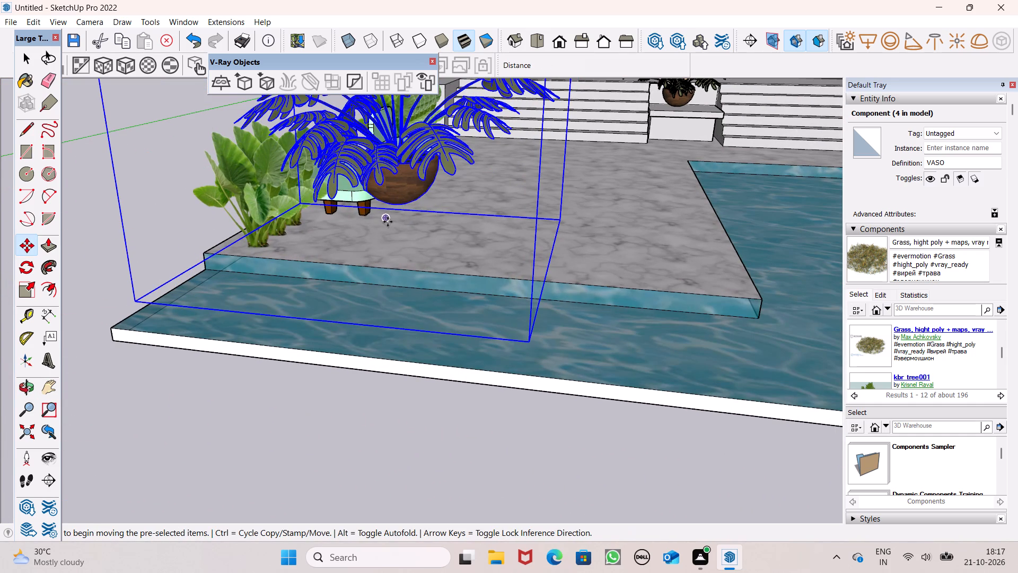
left_click_drag(388, 222, 391, 269)
scroll(448, 203, "down", 1)
scroll(448, 203, "up", 1)
scroll(448, 203, "down", 2)
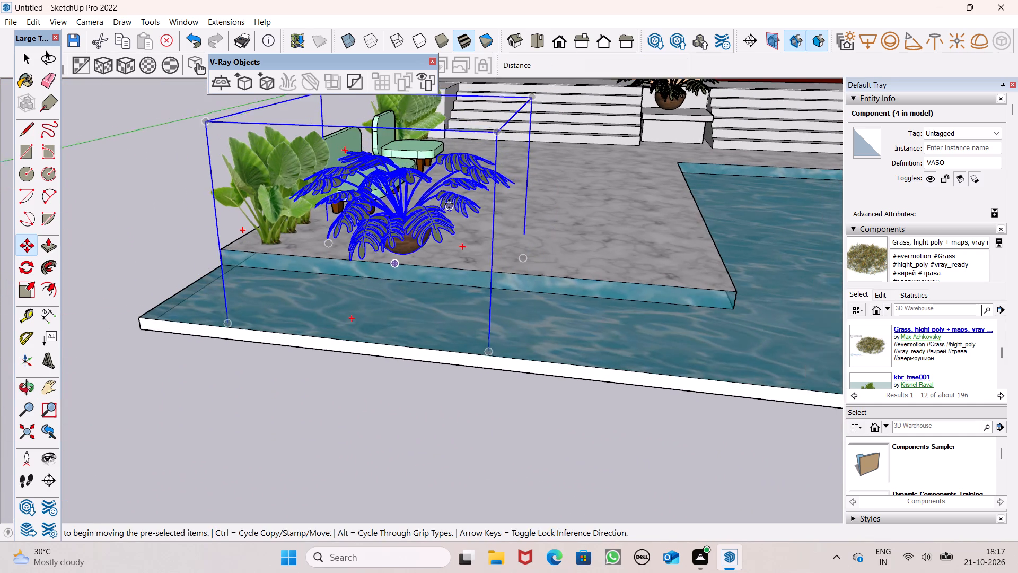
Shift the VASO plant about 6" at the front terrace corner beside the Colocasia.
middle_click_drag(479, 232, 440, 276)
scroll(567, 201, "down", 5)
middle_click_drag(425, 283, 446, 258)
scroll(446, 258, "up", 2)
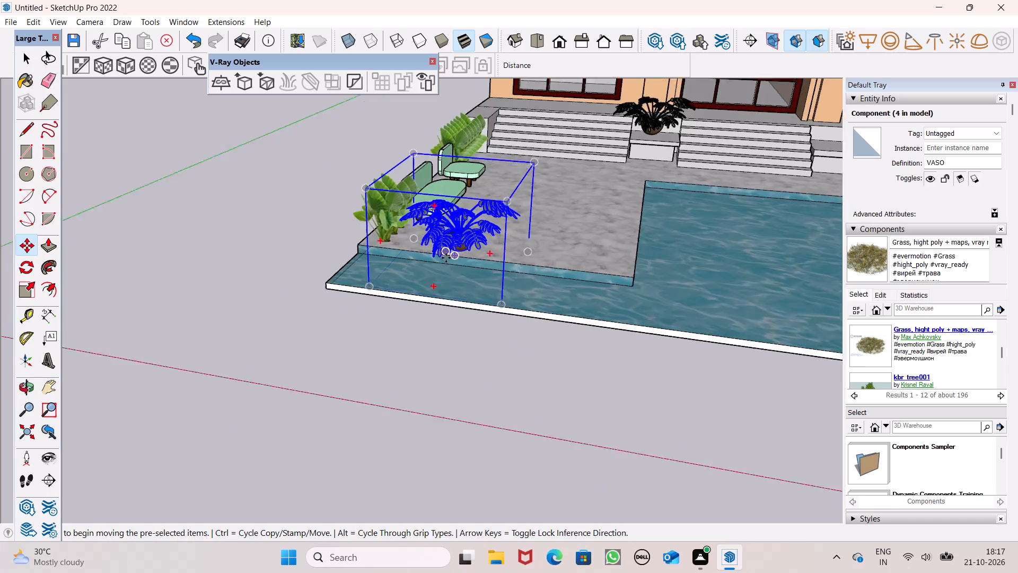
scroll(446, 258, "up", 6)
left_click_drag(463, 257, 470, 246)
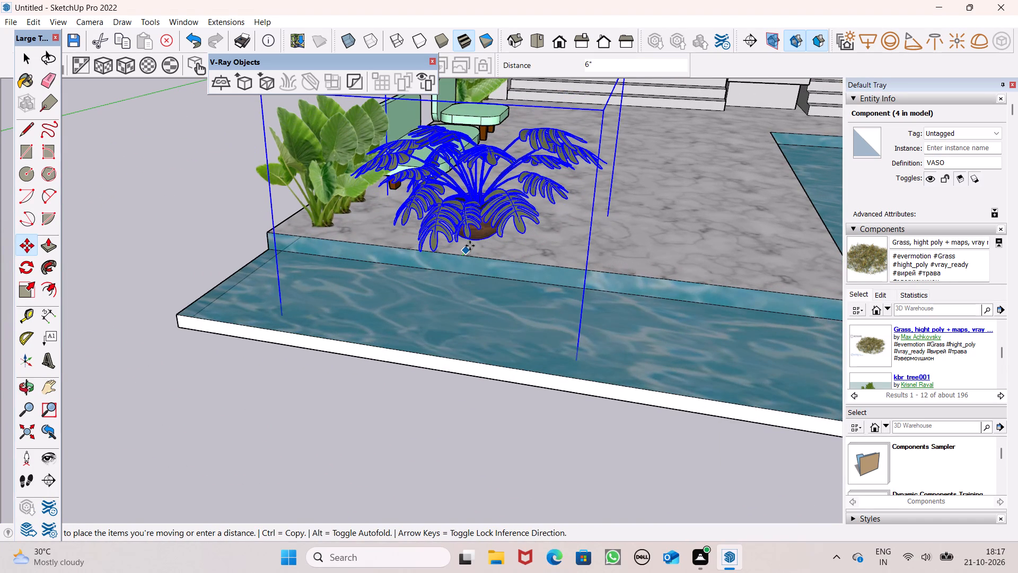
left_click_drag(470, 246, 473, 245)
scroll(428, 225, "down", 4)
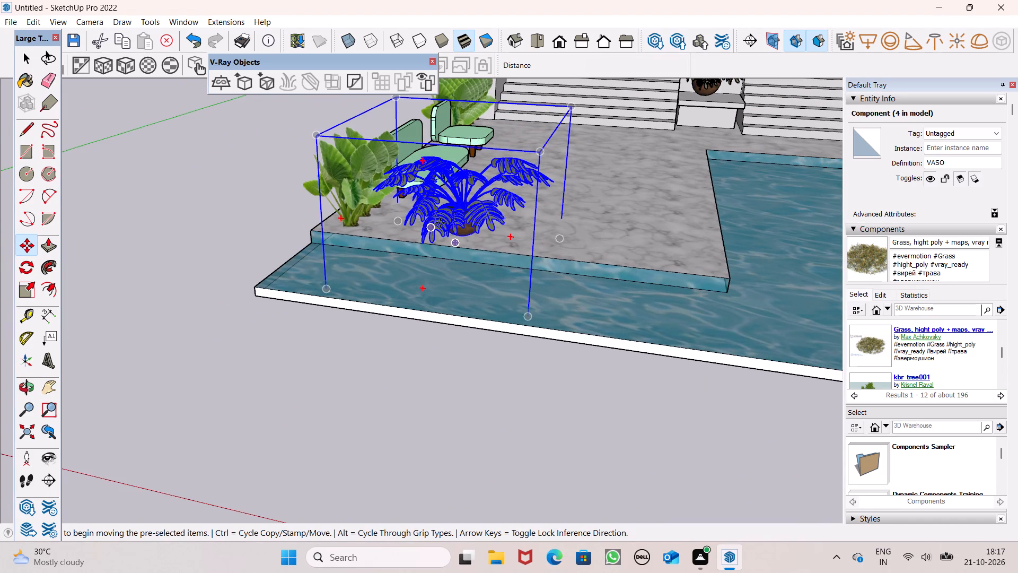
Readjust the VASO plant's position on the front terrace corner between the Colocasia and the pool edge.
scroll(453, 226, "up", 7)
middle_click_drag(462, 235, 476, 185)
scroll(482, 191, "down", 5)
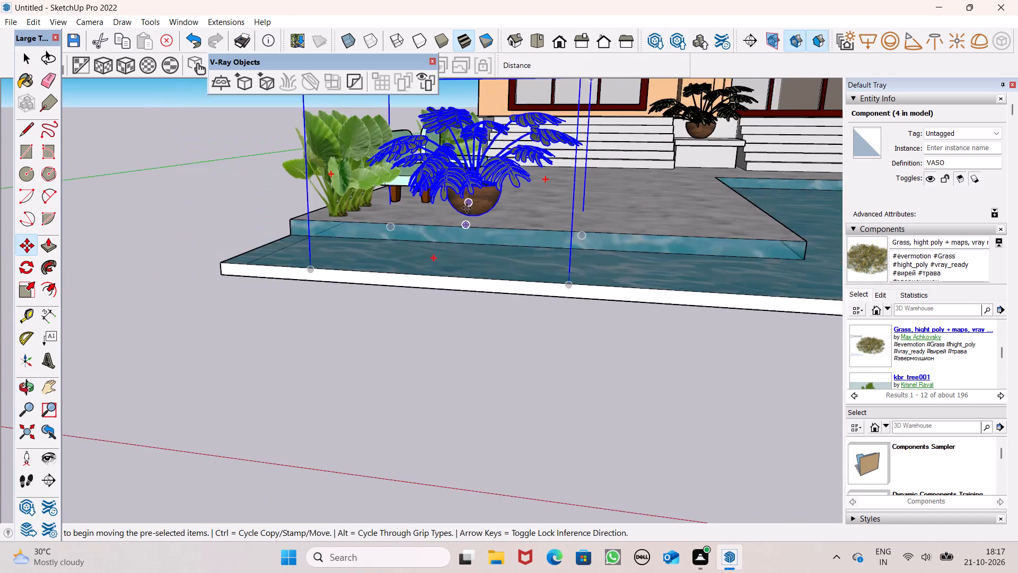
scroll(466, 208, "up", 8)
middle_click_drag(478, 222, 594, 209)
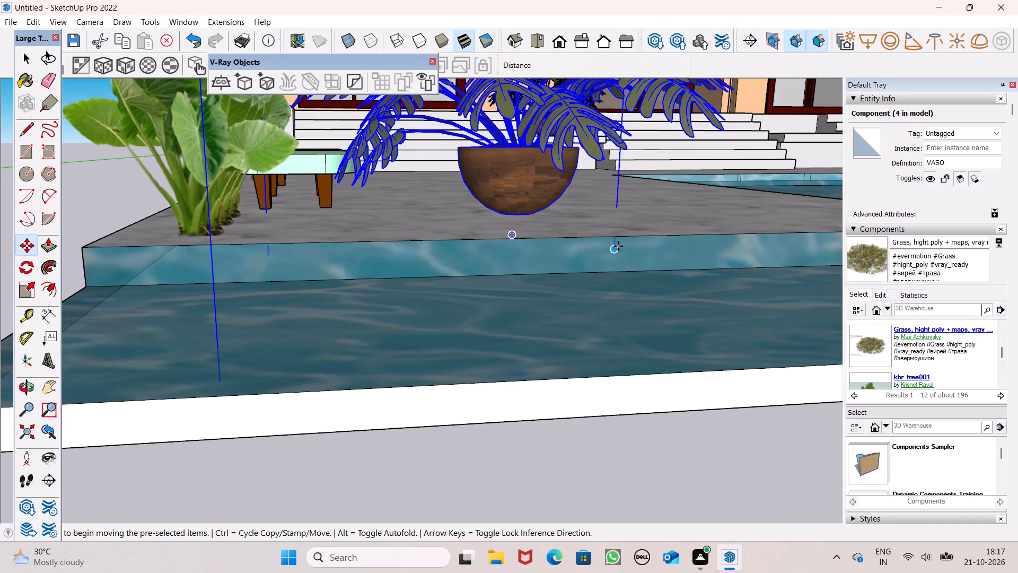
left_click_drag(617, 247, 632, 274)
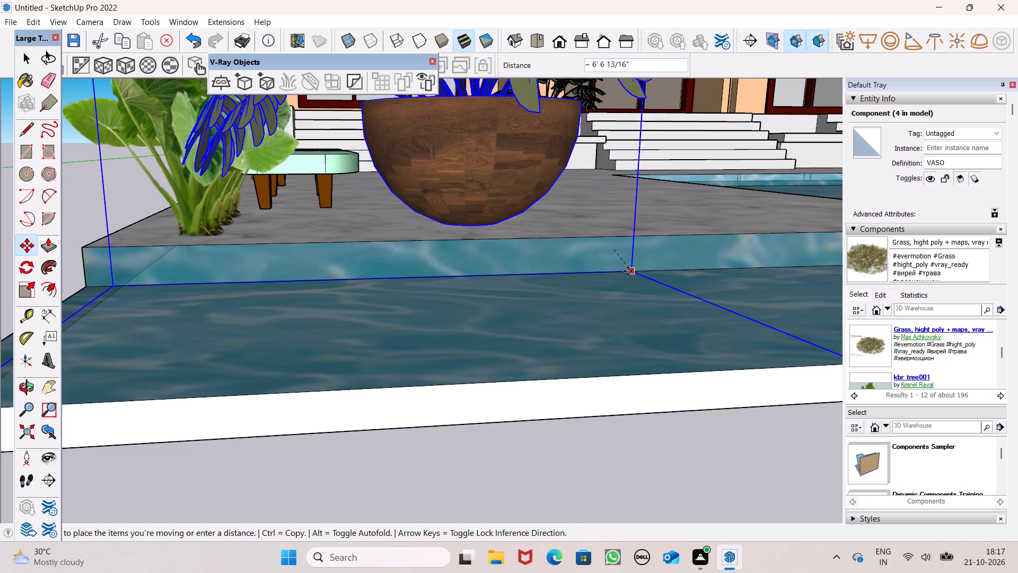
scroll(577, 198, "down", 6)
middle_click_drag(566, 207, 624, 242)
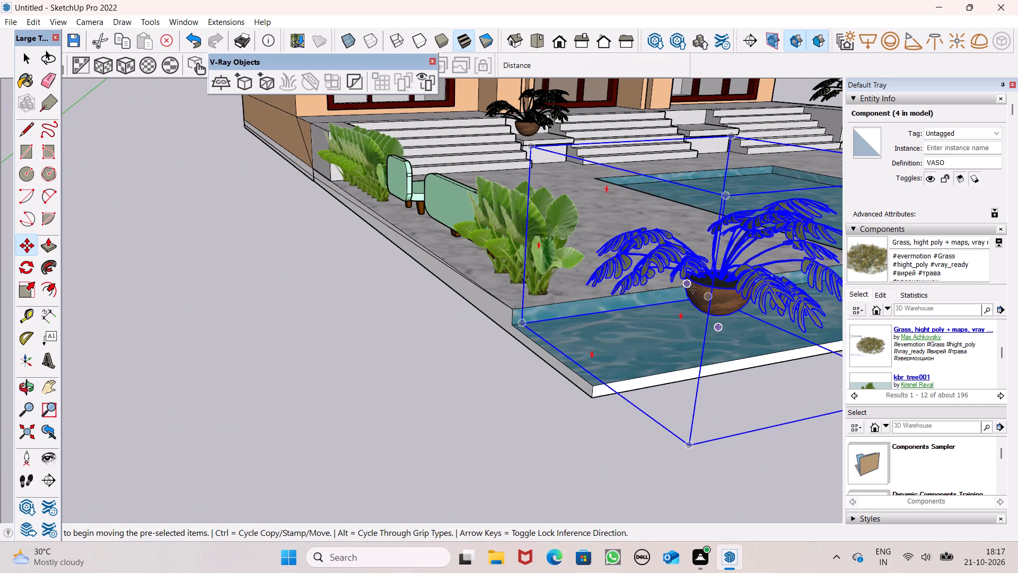
left_click_drag(727, 297, 665, 244)
scroll(650, 238, "down", 3)
middle_click_drag(666, 245, 463, 250)
Examine the VASO plant's placement on the terrace corner from a wider view.
scroll(719, 156, "down", 4)
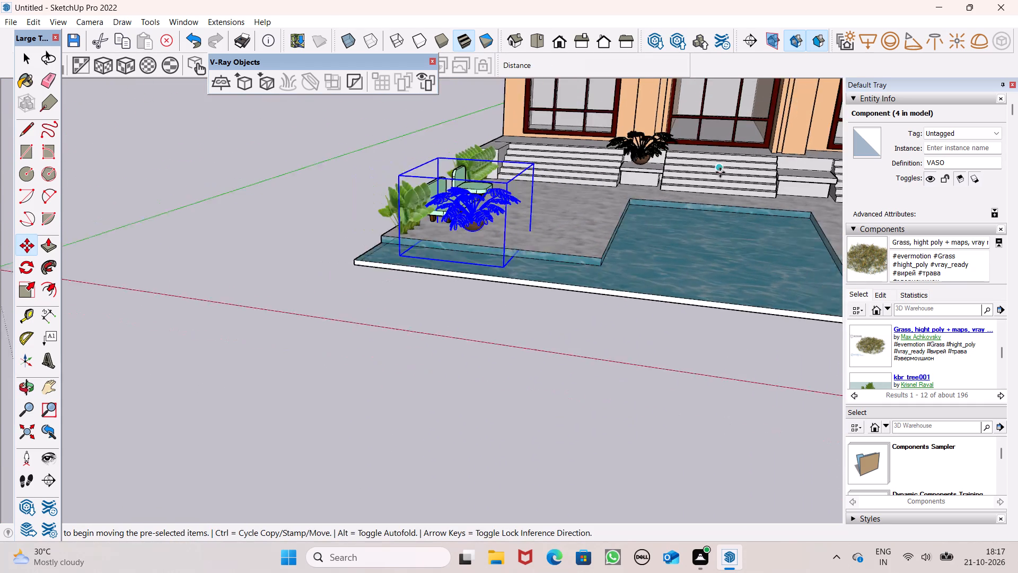
scroll(720, 172, "down", 1)
scroll(543, 223, "up", 8)
middle_click_drag(572, 232, 486, 259)
scroll(488, 262, "up", 1)
scroll(633, 152, "down", 7)
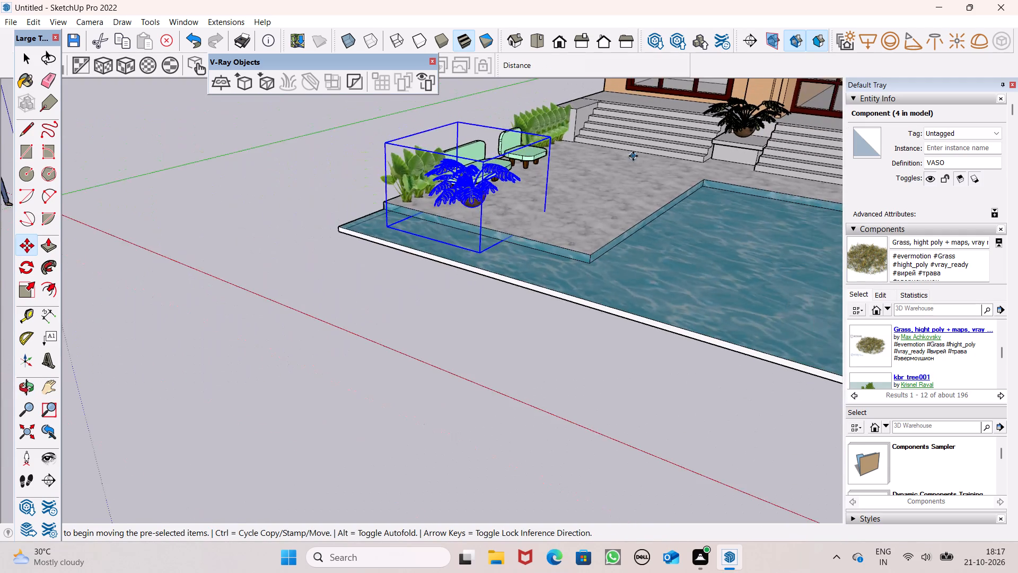
scroll(633, 162, "down", 4)
scroll(859, 142, "down", 2)
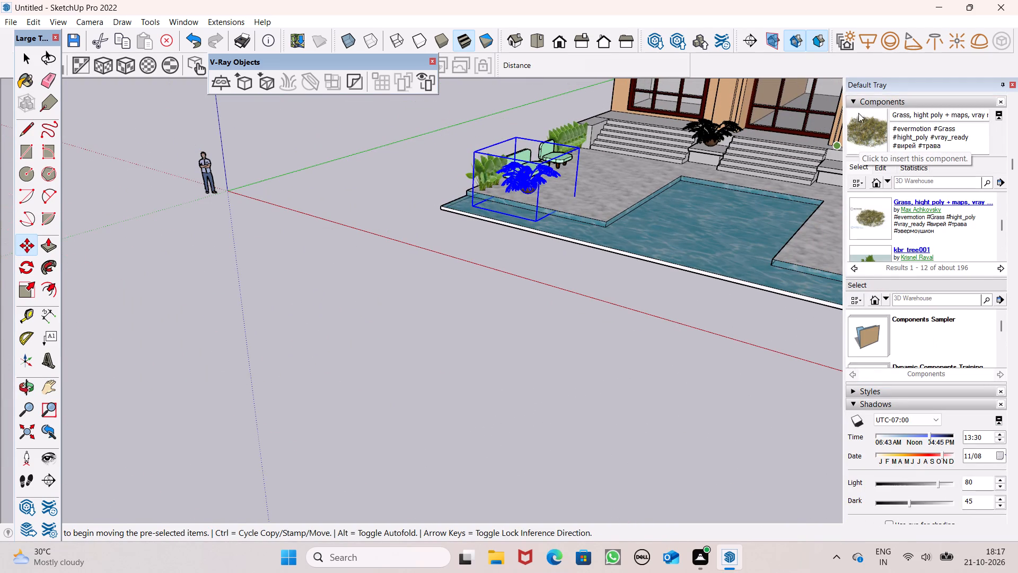
Move the VASO plant about 2' inward at the front terrace corner, away from the pool edge.
scroll(453, 169, "up", 6)
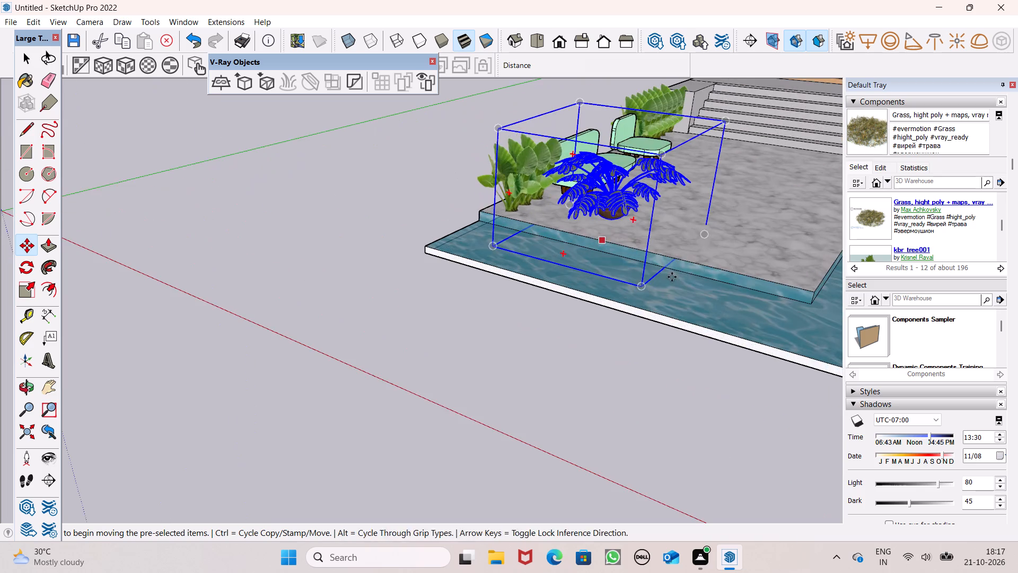
middle_click_drag(669, 284, 532, 270)
scroll(564, 237, "up", 1)
scroll(564, 237, "down", 4)
scroll(501, 257, "up", 5)
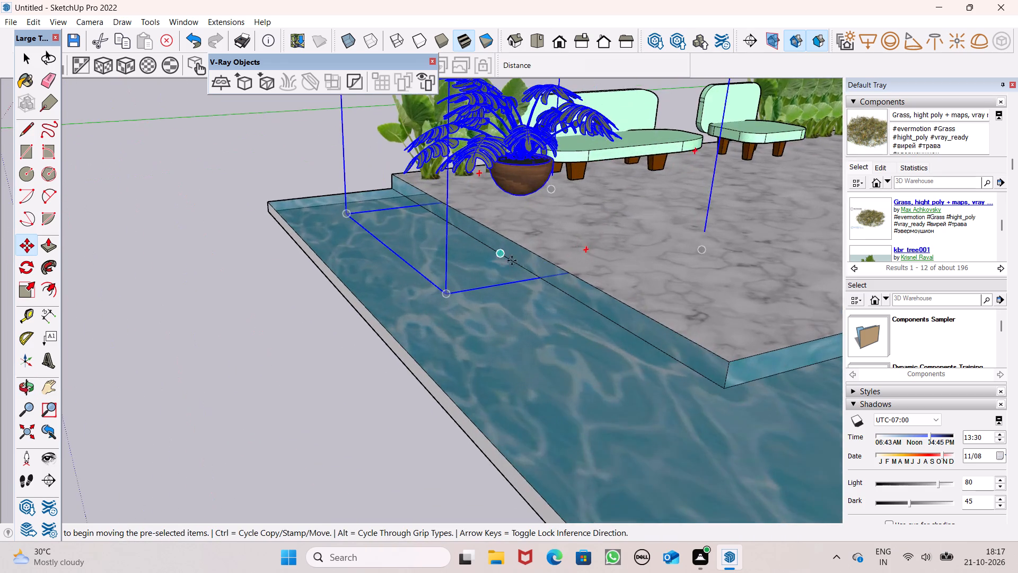
scroll(512, 261, "up", 3)
middle_click_drag(538, 270, 339, 249)
scroll(433, 173, "up", 4)
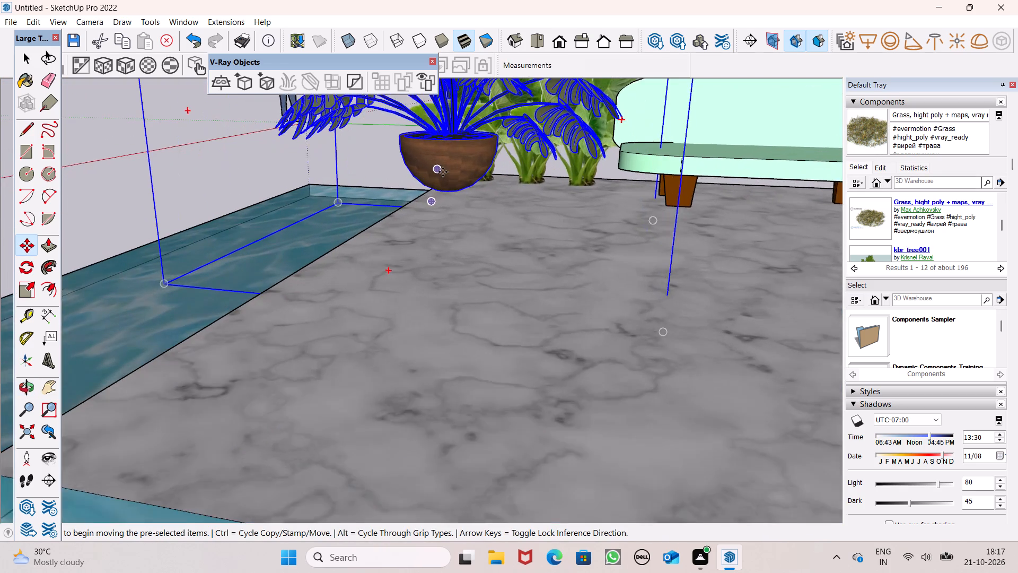
left_click_drag(455, 192, 493, 221)
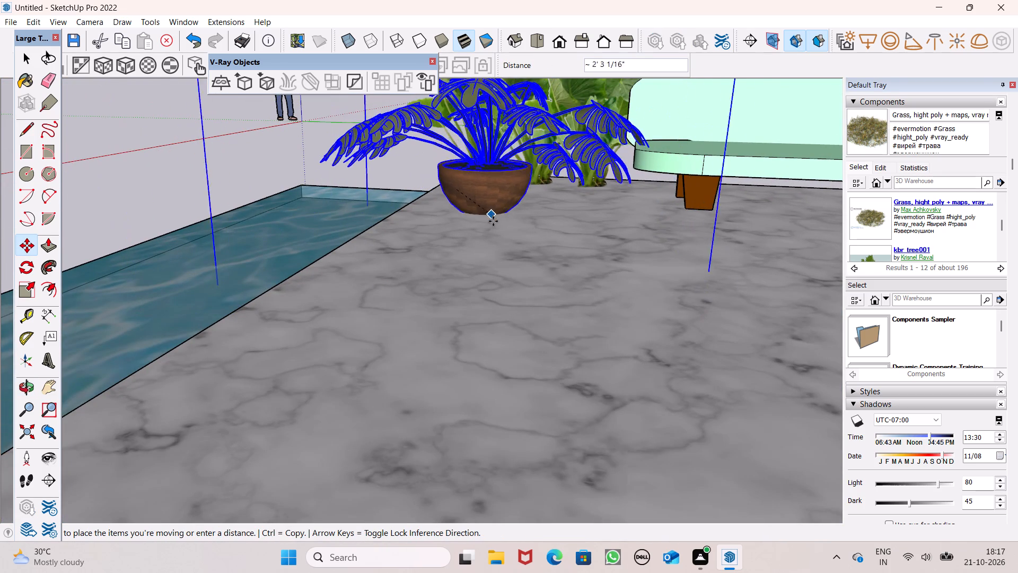
left_click_drag(493, 221, 504, 239)
Examine the VASO plant's placement on the front terrace corner from several angles with the plant deselected.
scroll(511, 223, "down", 3)
middle_click_drag(529, 247, 559, 196)
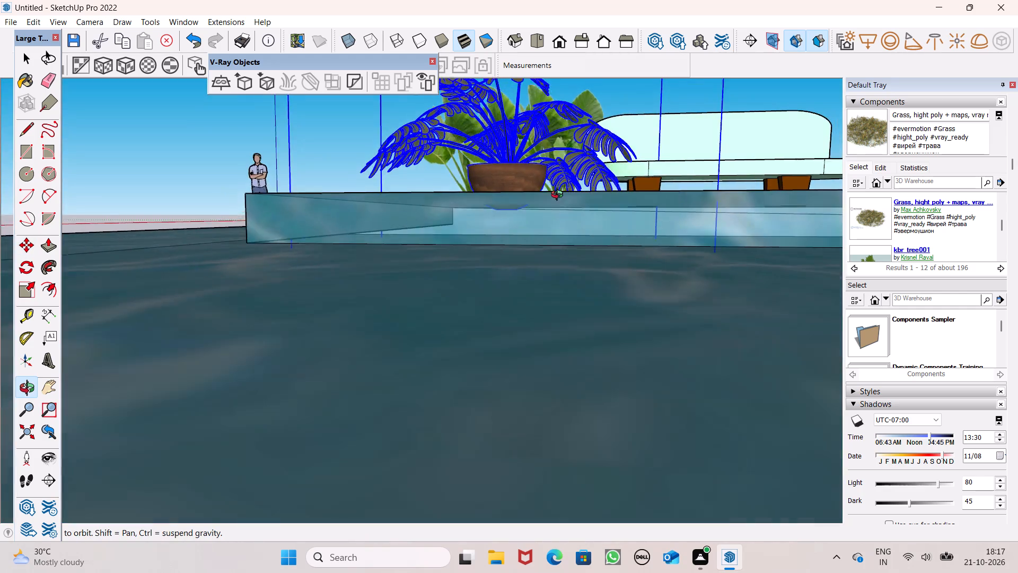
middle_click_drag(559, 196, 750, 248)
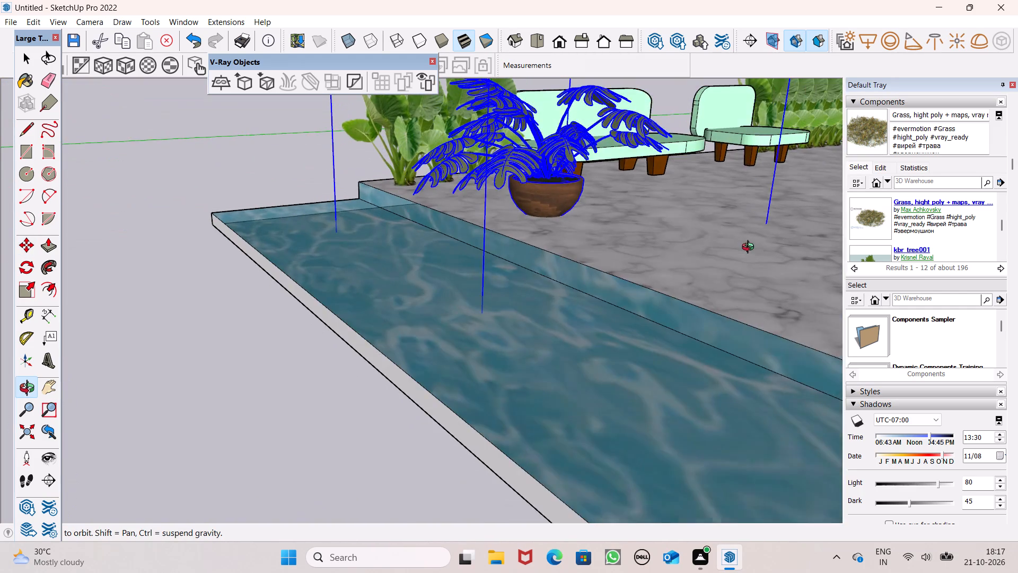
middle_click_drag(750, 248, 751, 248)
scroll(631, 238, "down", 4)
middle_click_drag(515, 263, 638, 326)
scroll(514, 307, "down", 3)
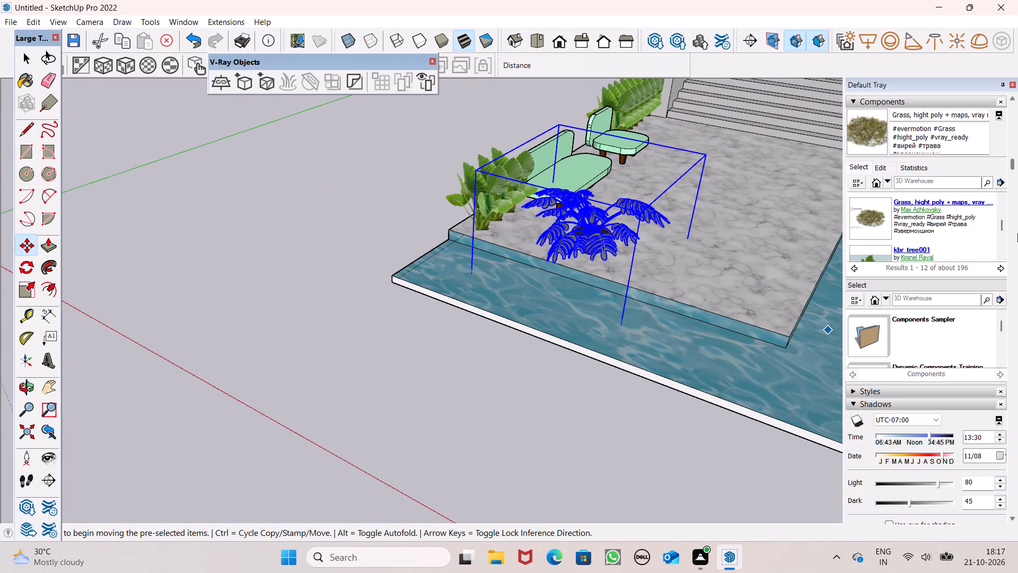
scroll(581, 214, "down", 2)
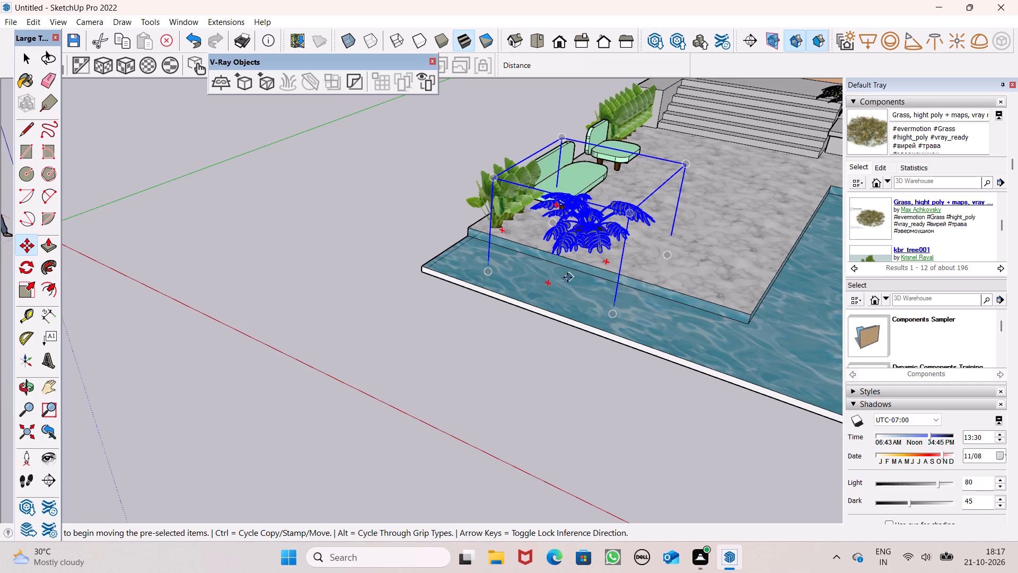
key("space")
key("space")
left_click(368, 254)
middle_click_drag(571, 285, 634, 210)
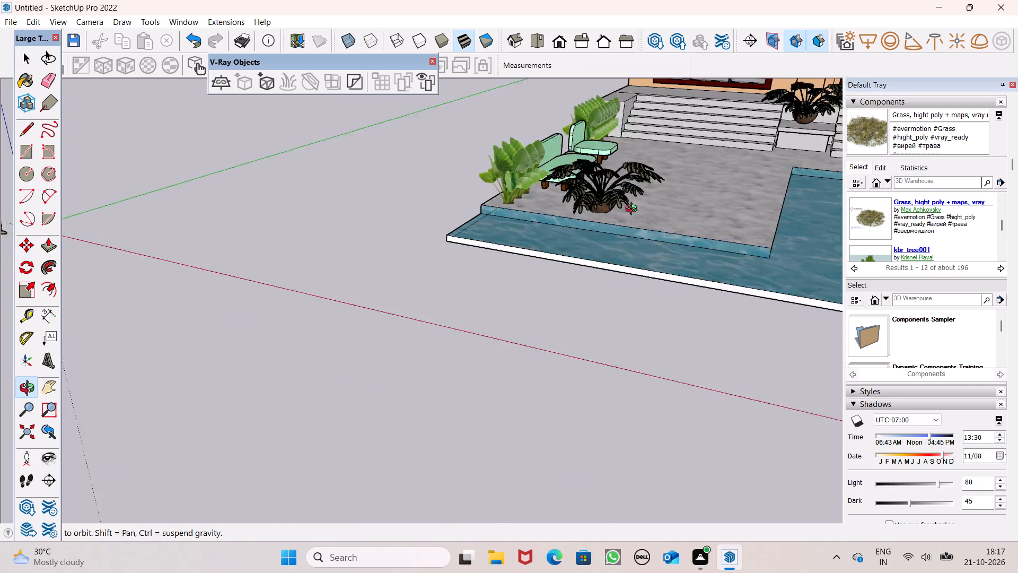
middle_click_drag(634, 210, 644, 201)
scroll(444, 221, "down", 6)
scroll(591, 167, "up", 6)
middle_click_drag(577, 213, 573, 288)
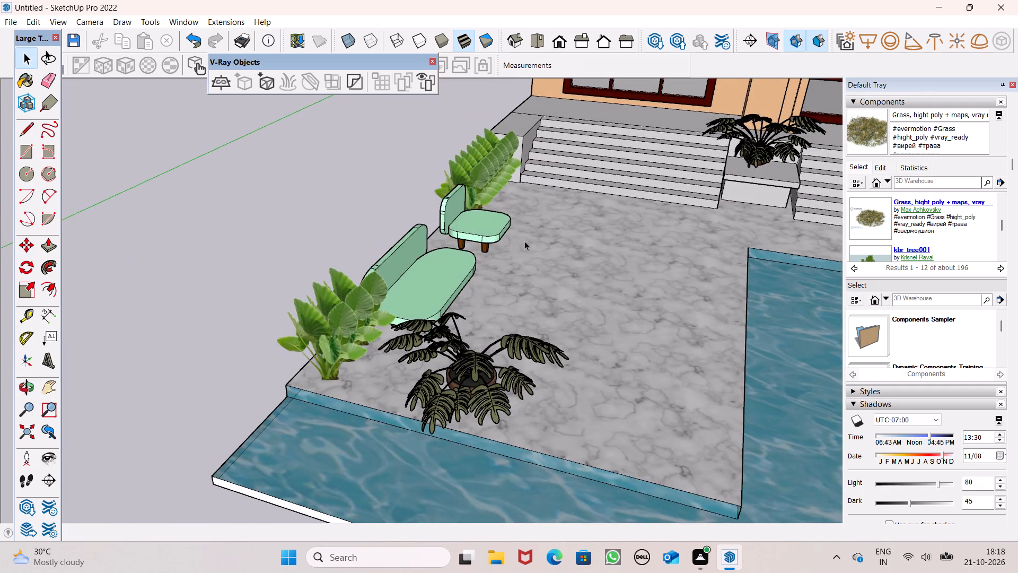
Move the VASO plant from the stair block on the Colocasia side to the front of the terrace near the pool.
scroll(499, 231, "down", 7)
left_click(645, 178)
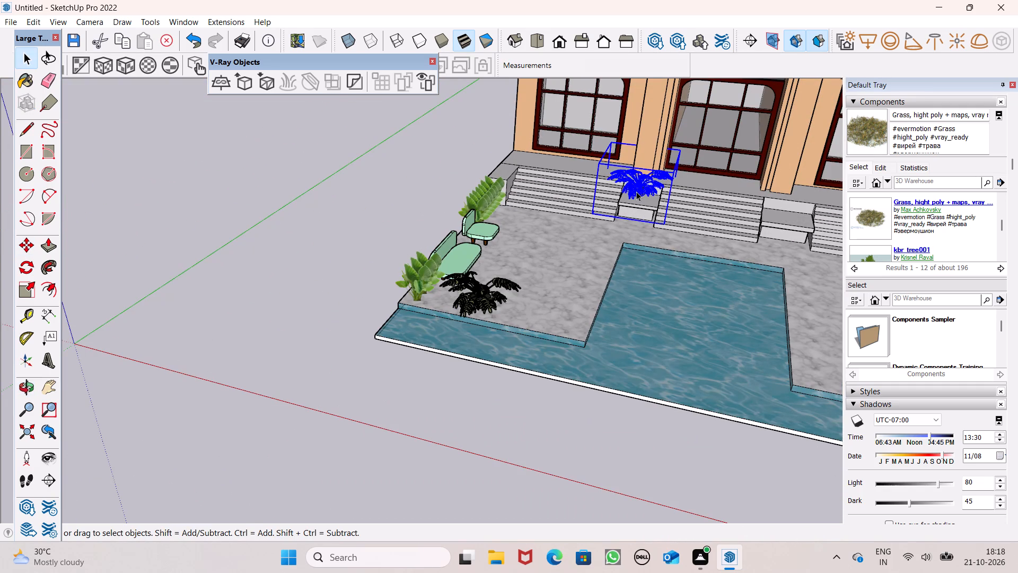
key("m")
key("Return")
left_click_drag(643, 195, 595, 281)
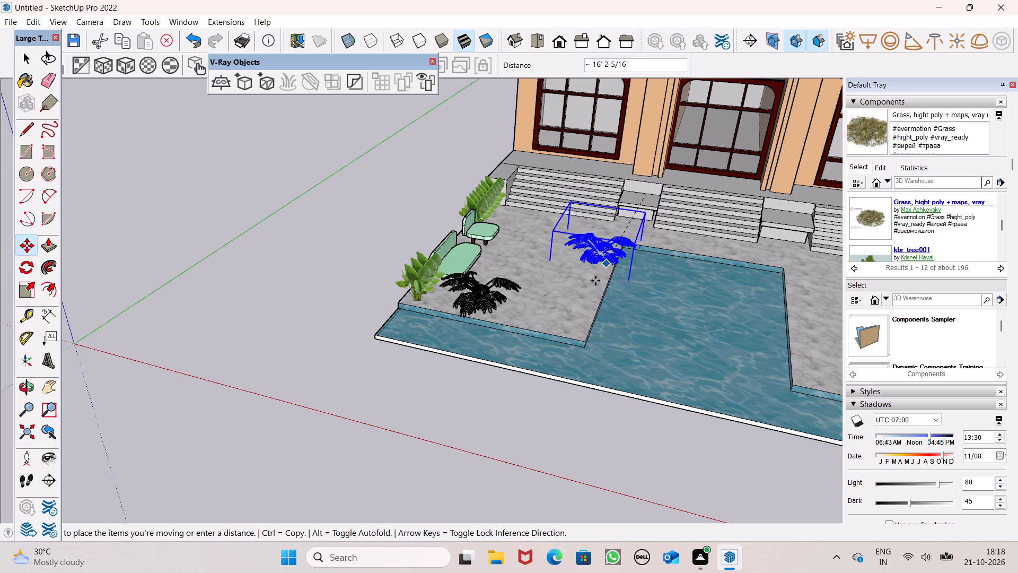
left_click_drag(595, 281, 565, 321)
Raise and shift the moved VASO plant so its pot stands on the terrace floor beside the first VASO plant.
middle_click_drag(560, 336, 545, 262)
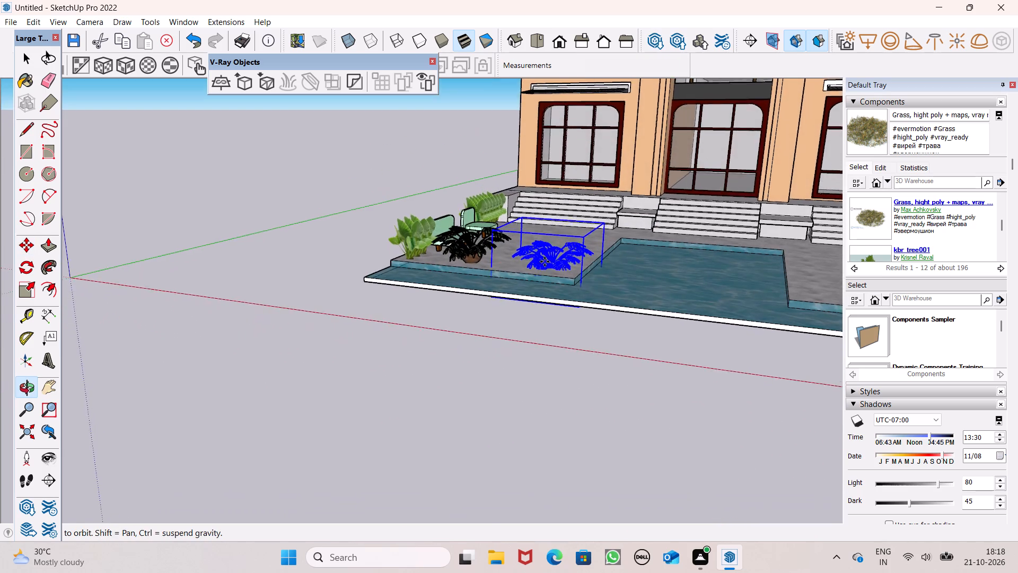
scroll(543, 267, "up", 7)
left_click_drag(555, 293, 555, 284)
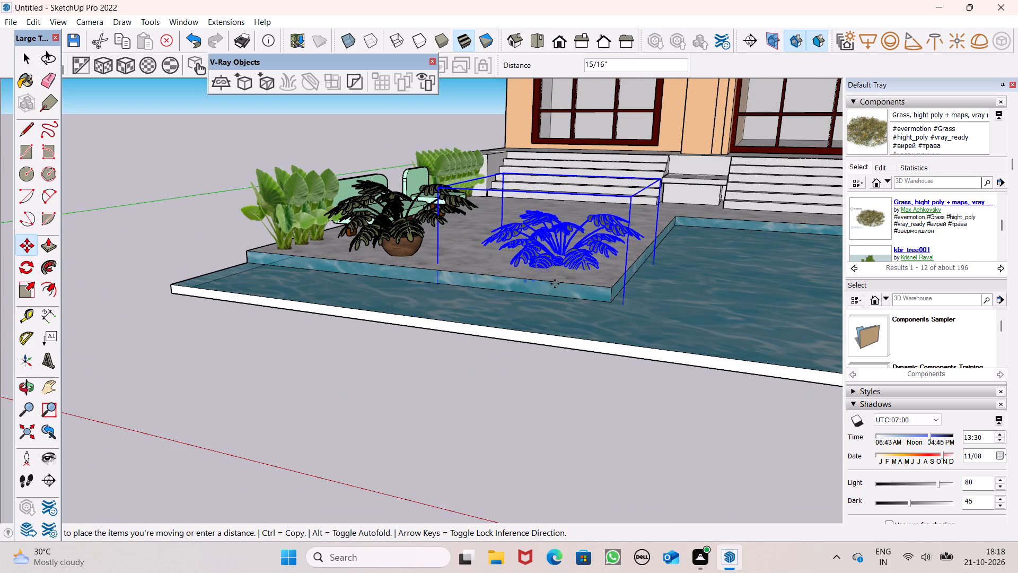
left_click_drag(555, 284, 547, 260)
left_click_drag(547, 258, 507, 273)
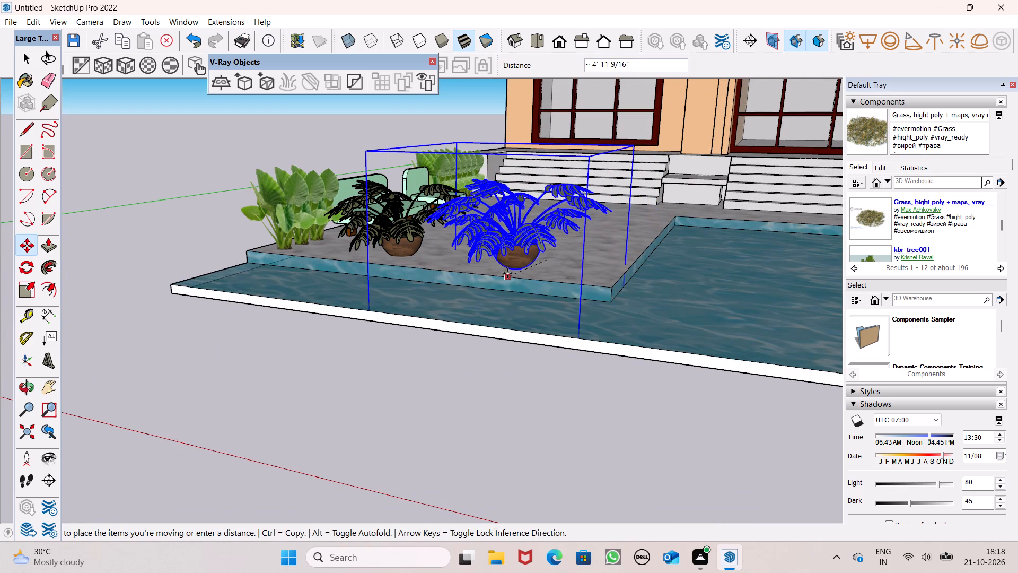
left_click_drag(507, 273, 519, 273)
left_click_drag(519, 273, 535, 273)
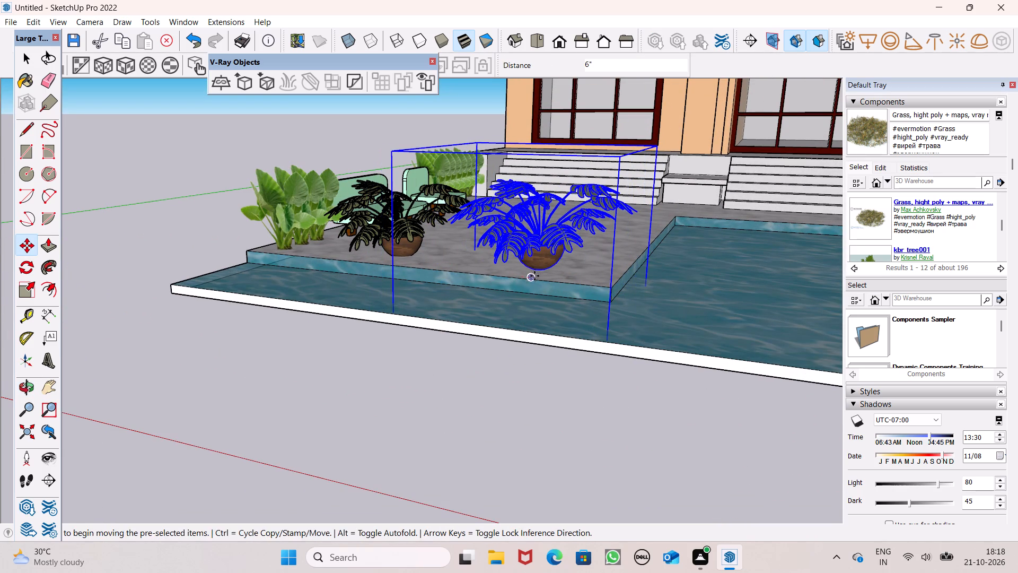
key("space")
left_click(323, 148)
Move the flower box from the lounge seating corner onto the empty stair block nearest that seating.
scroll(323, 147, "down", 2)
middle_click_drag(495, 247, 494, 295)
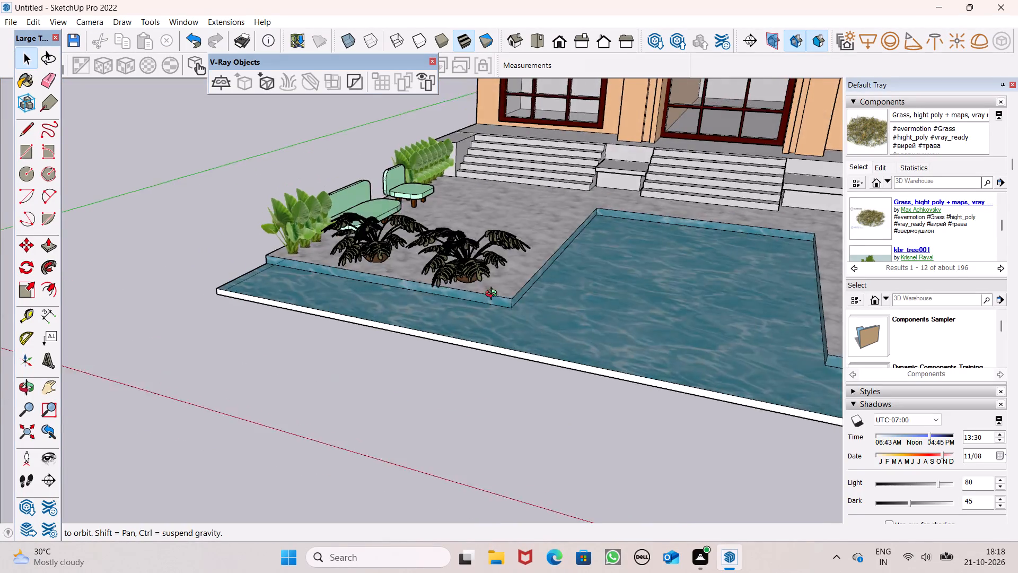
middle_click_drag(494, 295, 492, 323)
middle_click_drag(492, 324, 348, 303)
scroll(522, 269, "down", 5)
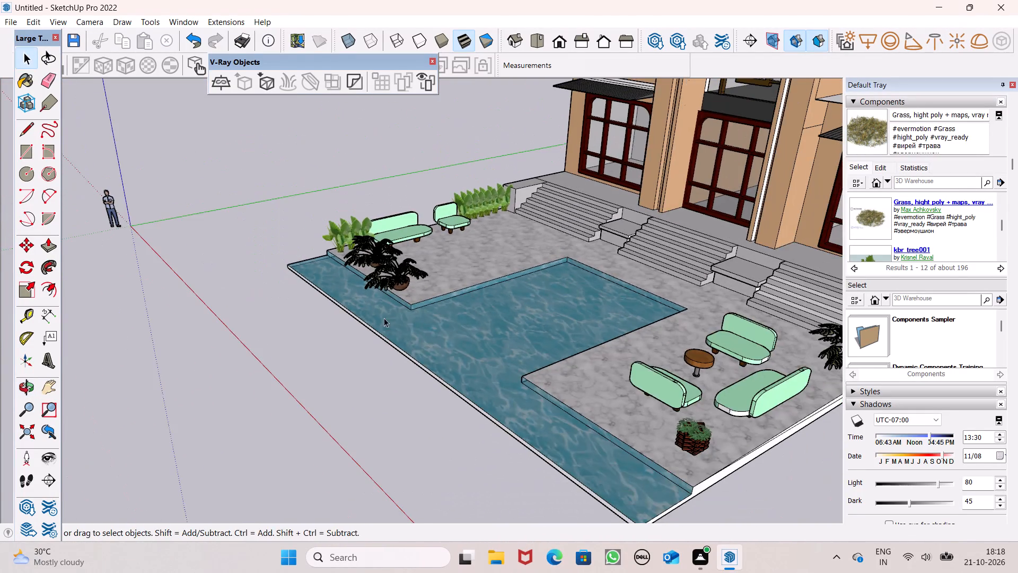
middle_click_drag(384, 318, 394, 340)
scroll(424, 295, "down", 6)
middle_click_drag(446, 341, 567, 385)
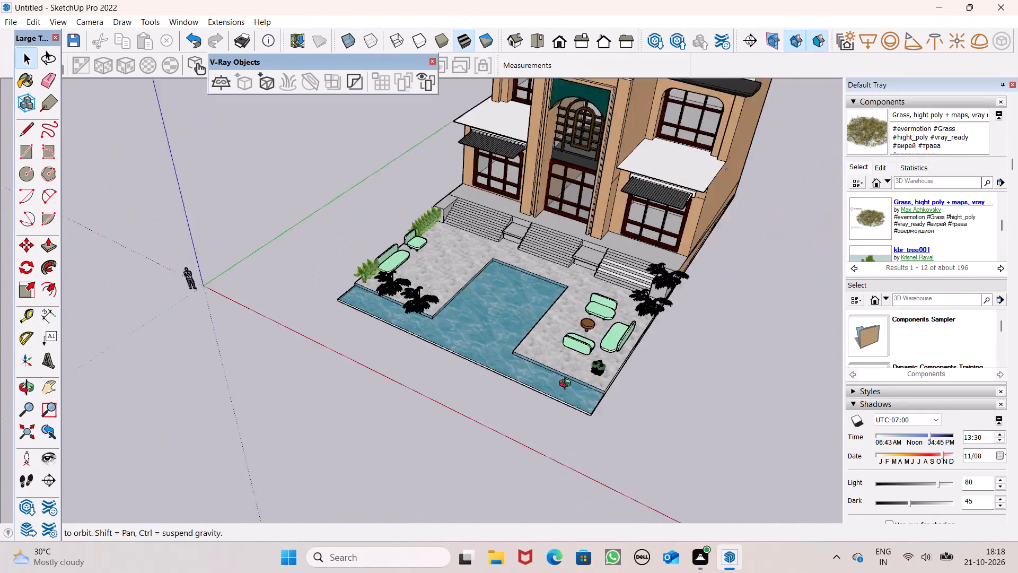
middle_click_drag(567, 385, 586, 377)
scroll(618, 369, "up", 6)
left_click(608, 324)
scroll(506, 259, "up", 3)
key("m")
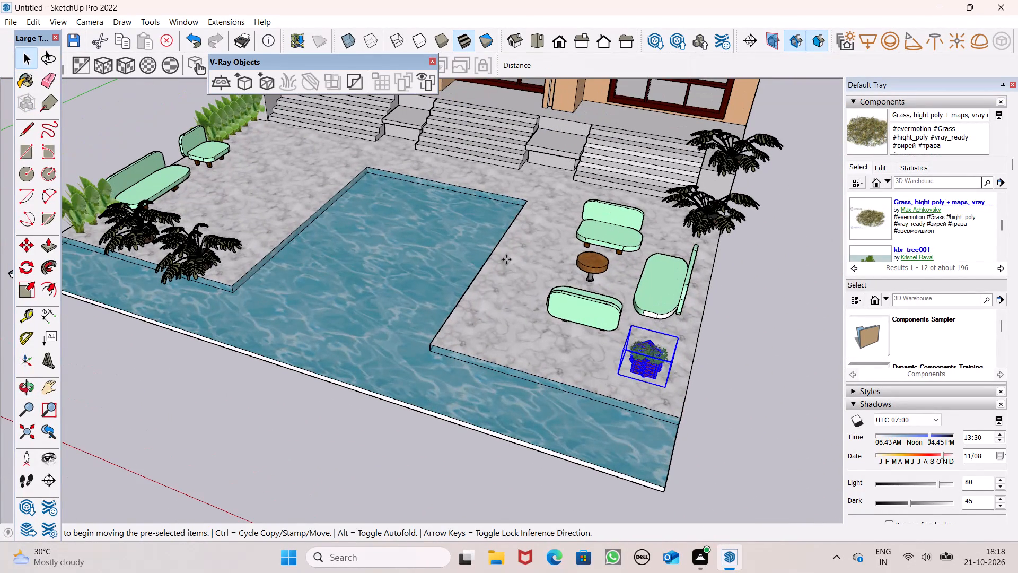
key("Return")
left_click_drag(665, 390, 675, 337)
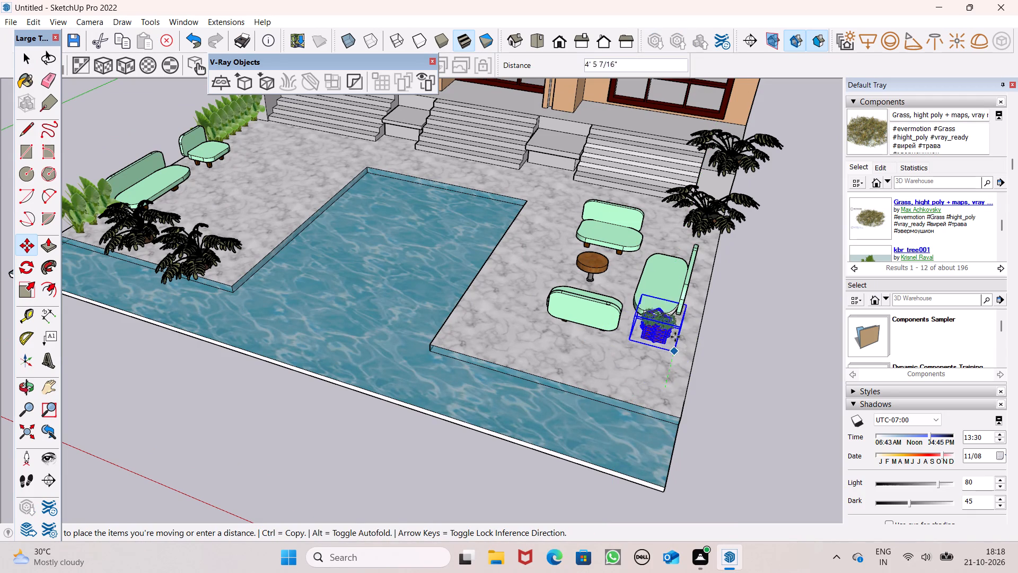
left_click_drag(675, 337, 564, 137)
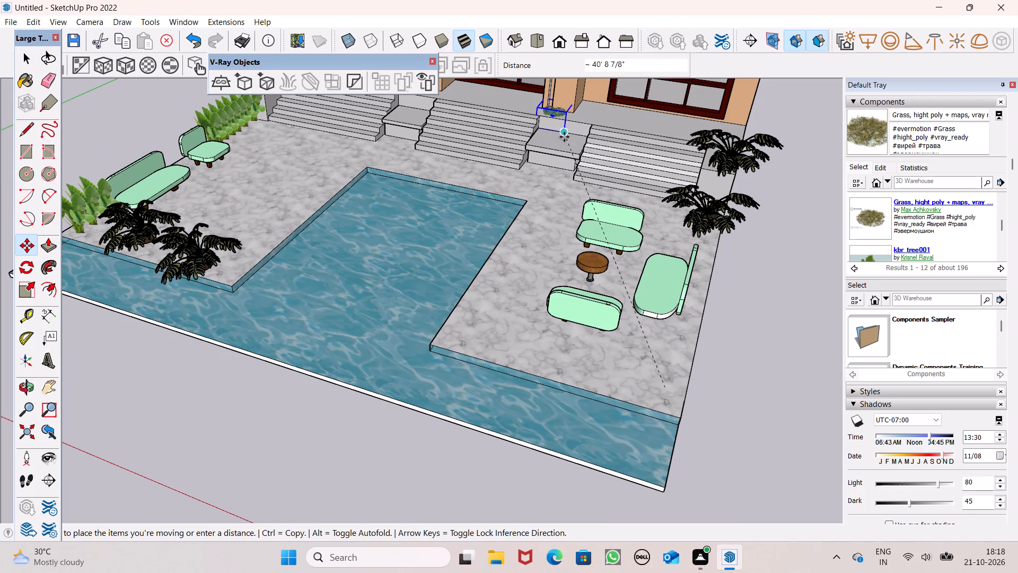
left_click_drag(564, 137, 567, 147)
Shift the flower box about 6" to center it on the stair block nearest the lounge seating.
scroll(494, 77, "up", 7)
scroll(461, 224, "down", 5)
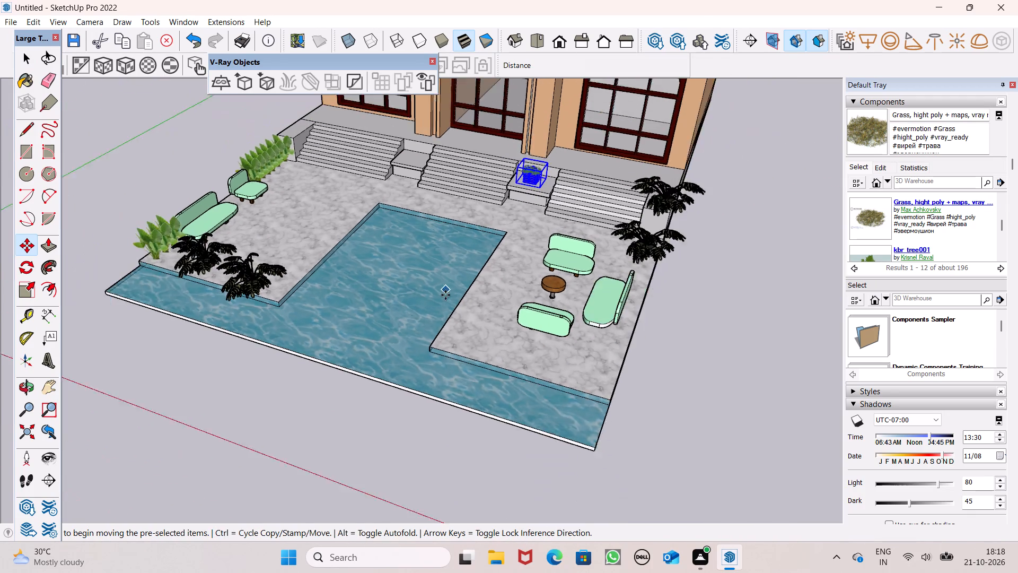
scroll(445, 295, "down", 2)
scroll(392, 189, "up", 9)
scroll(394, 121, "up", 6)
scroll(426, 180, "down", 6)
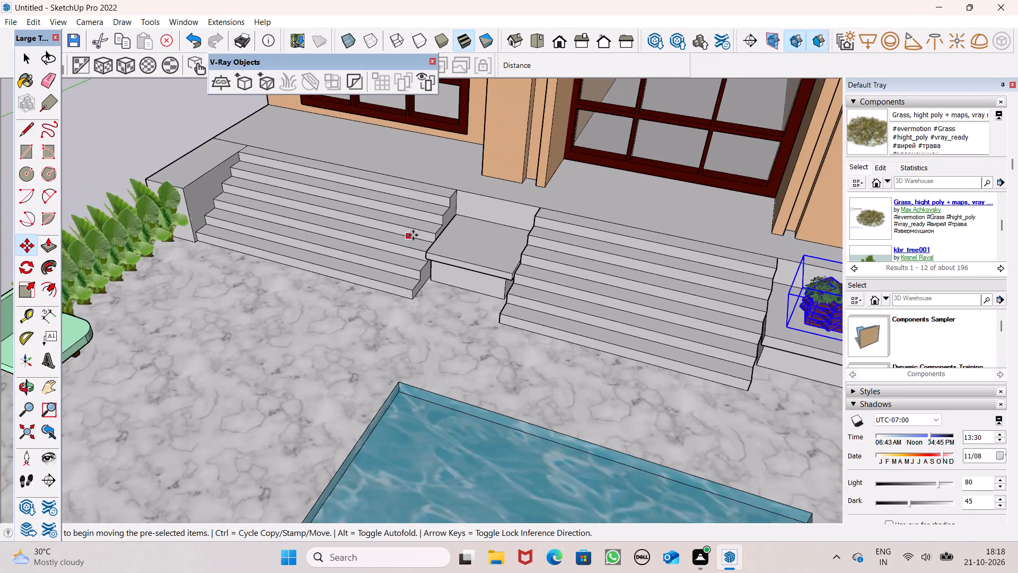
scroll(419, 236, "down", 5)
middle_click_drag(539, 295, 584, 288)
scroll(682, 274, "up", 6)
scroll(606, 237, "up", 2)
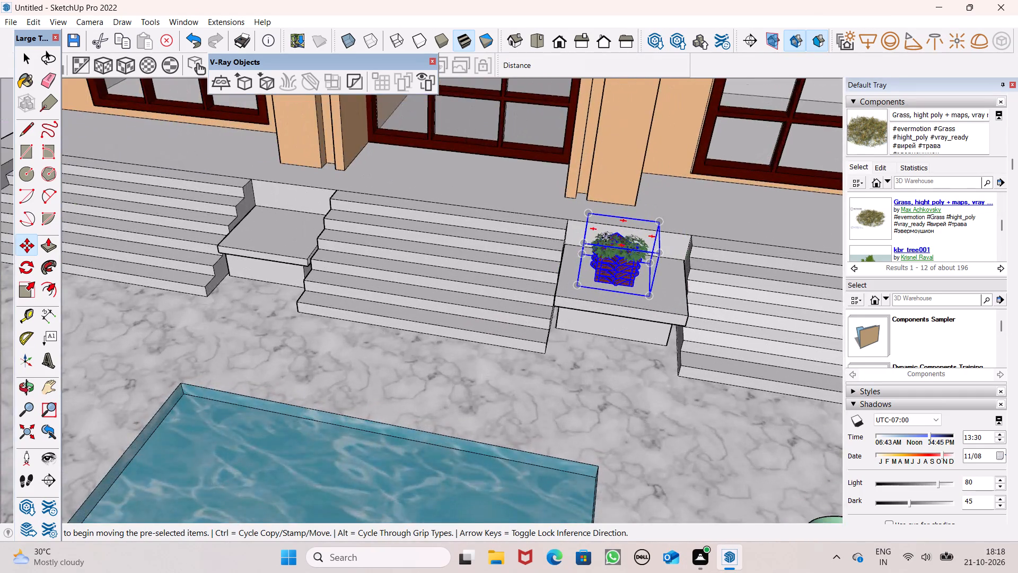
scroll(605, 238, "up", 4)
left_click(689, 348)
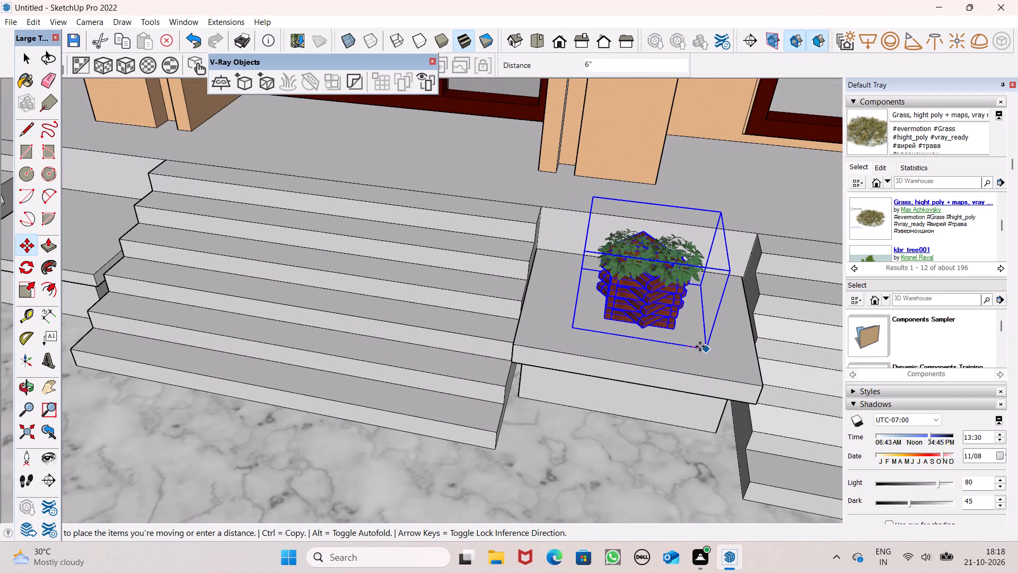
Copy the flower box onto the other stair block, on the Colocasia side of the entrance steps.
scroll(678, 206, "down", 10)
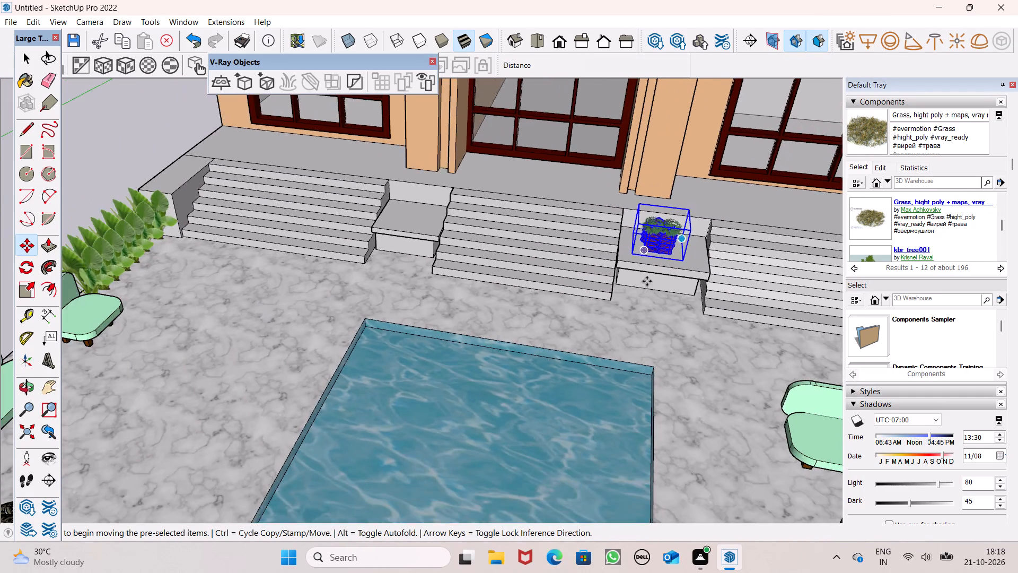
middle_click_drag(614, 294, 722, 291)
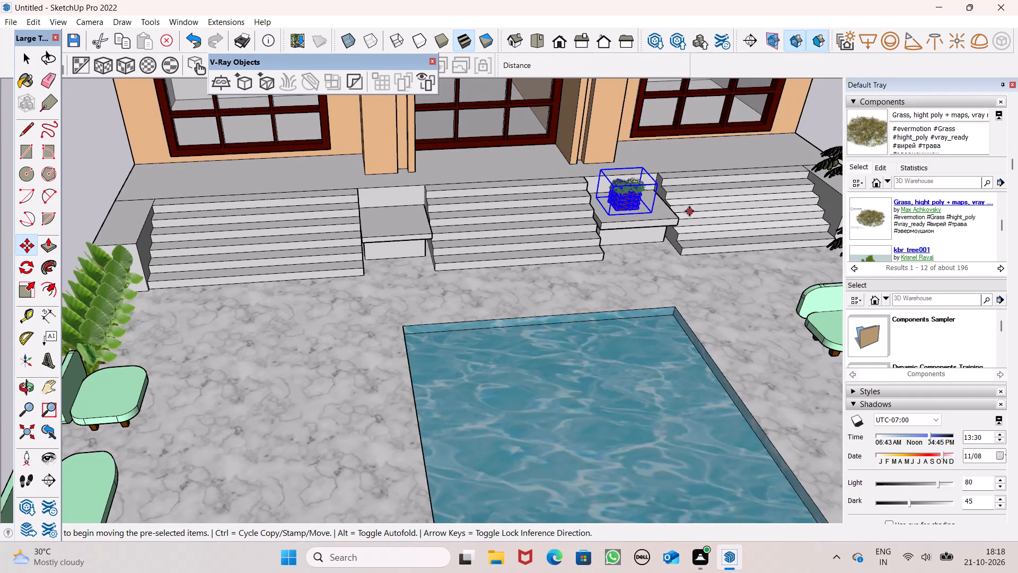
key("m")
key("Return")
left_click_drag(651, 212, 421, 225)
left_click_drag(420, 225, 418, 224)
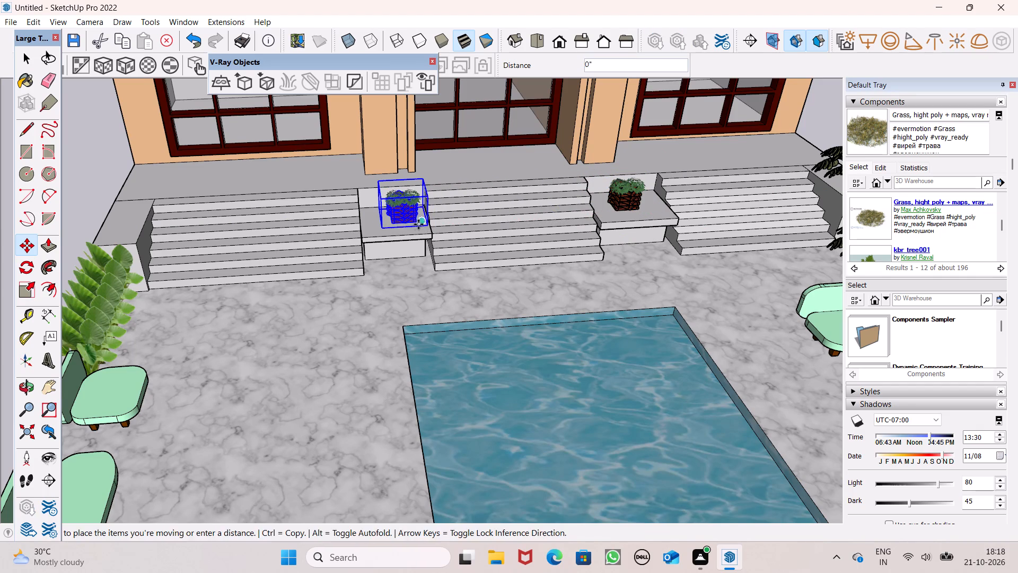
left_click_drag(418, 224, 407, 224)
left_click_drag(407, 224, 418, 225)
Shift the copied flower box about 6" to center it on the Colocasia-side stair block.
scroll(303, 209, "up", 2)
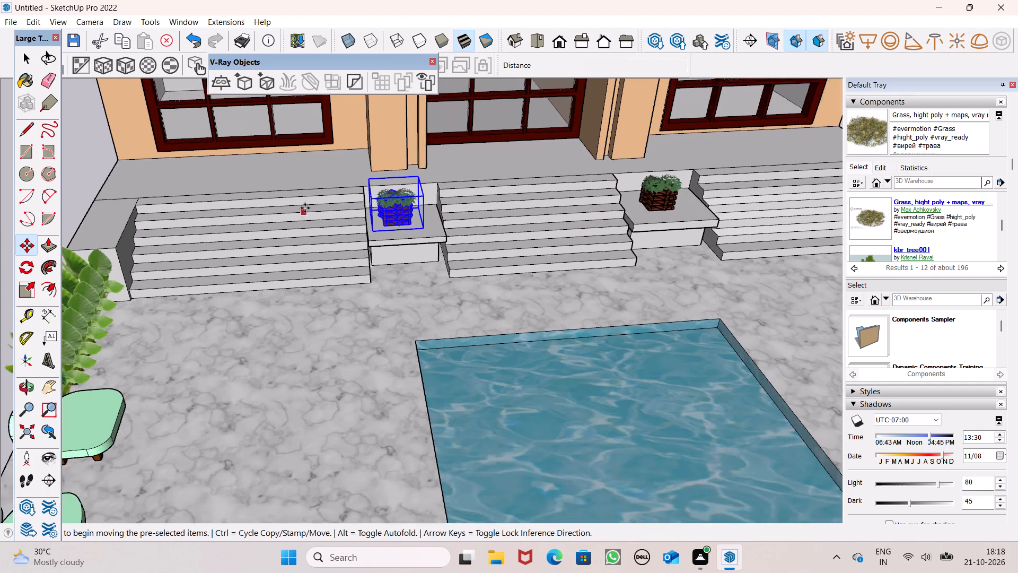
scroll(305, 208, "up", 4)
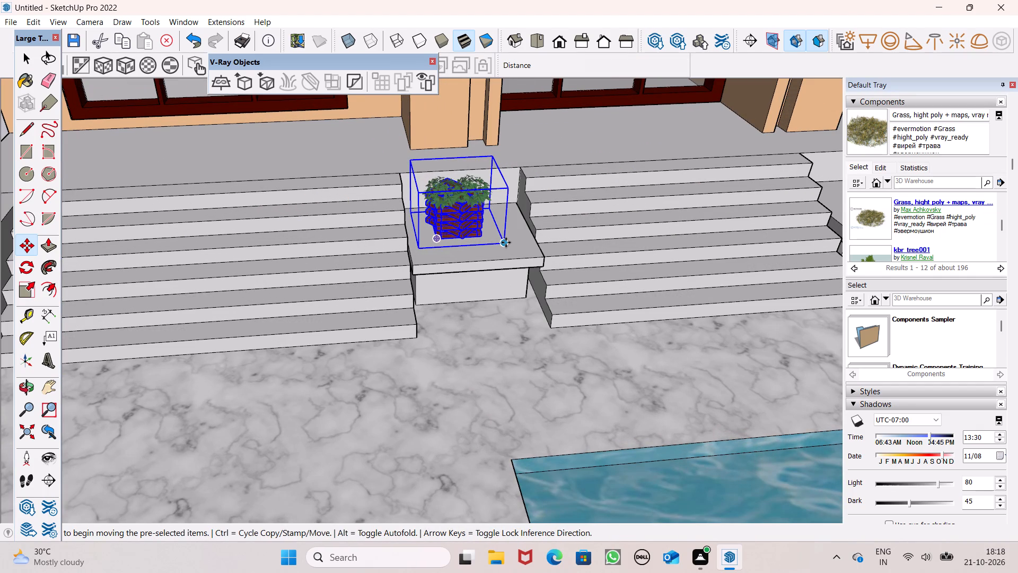
left_click_drag(506, 242, 517, 250)
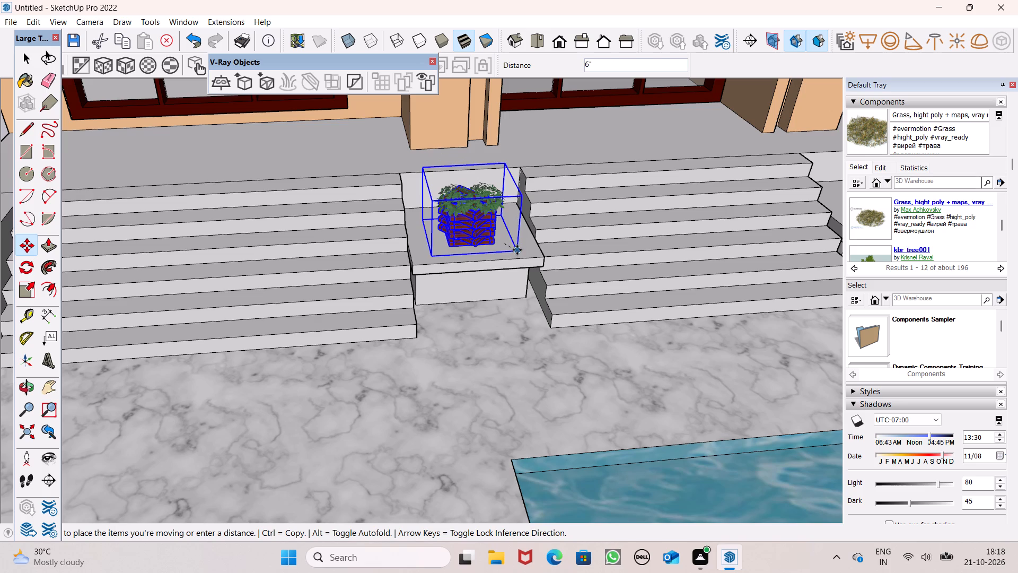
left_click_drag(517, 250, 516, 251)
scroll(519, 176, "down", 14)
scroll(574, 197, "down", 7)
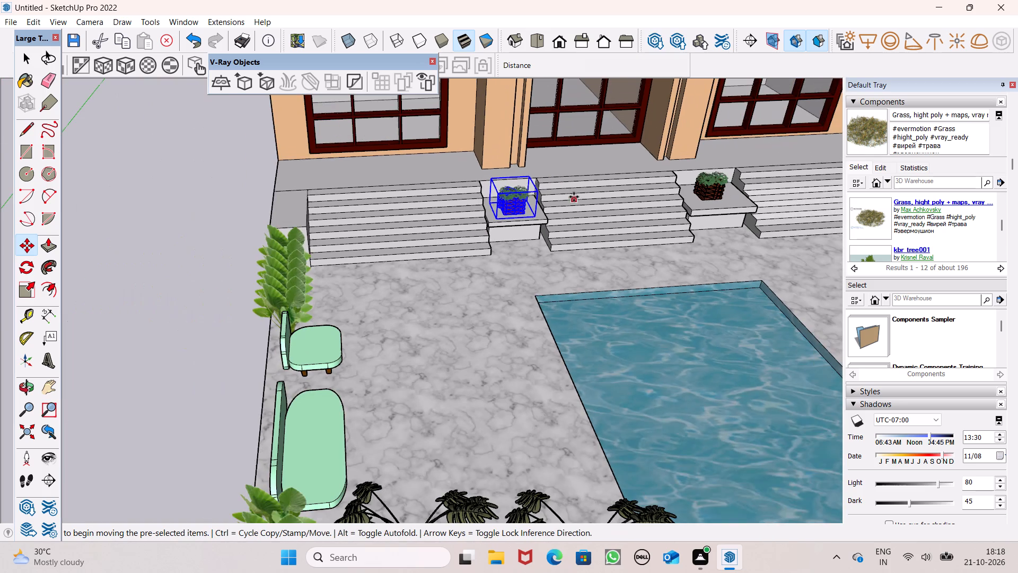
scroll(575, 190, "down", 7)
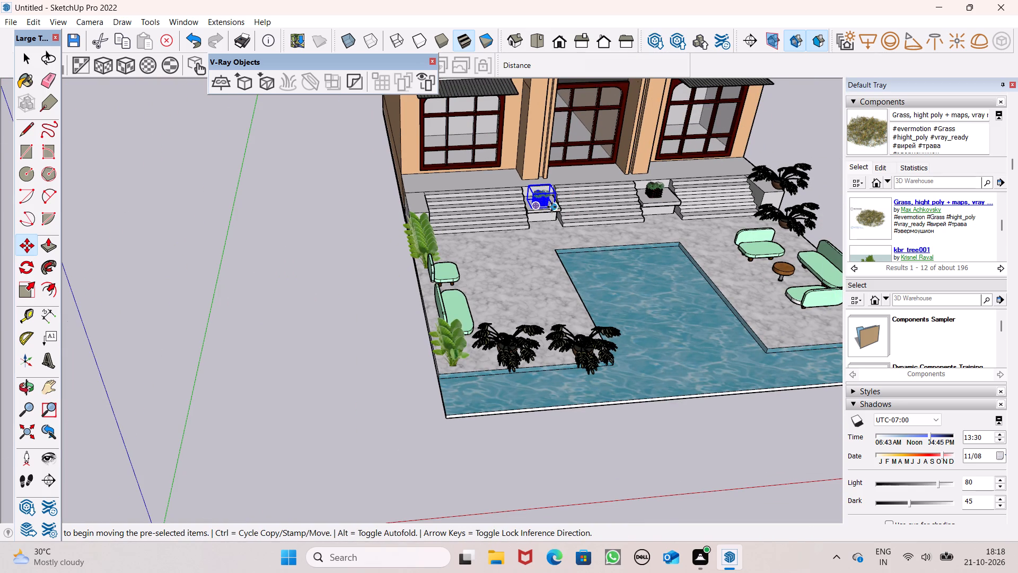
Copy the flower box from the Colocasia-side stair block to the outer end block above the Colocasia row.
left_click_drag(556, 207, 431, 211)
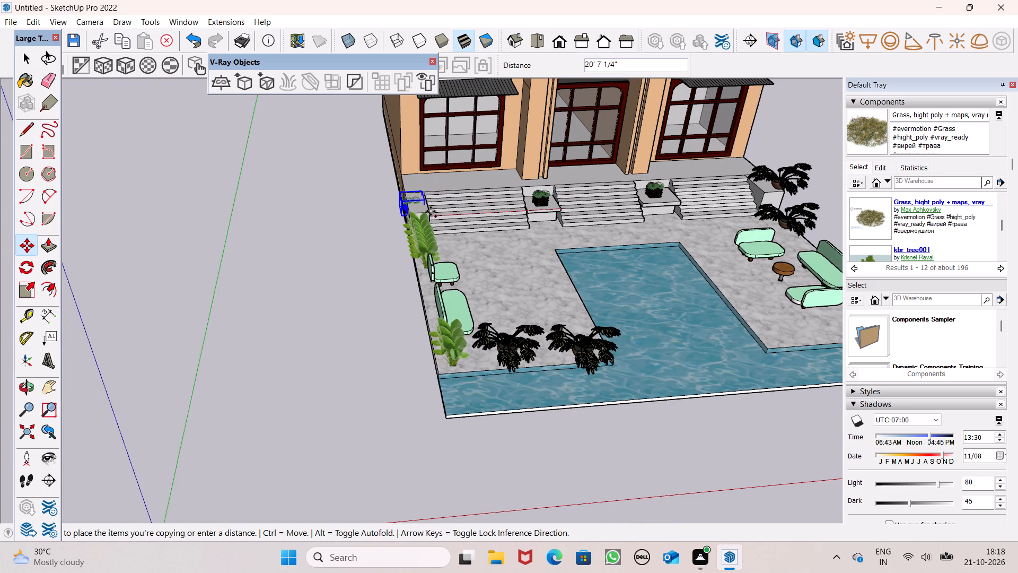
left_click_drag(431, 211, 430, 198)
Shift the copied flower box about 4' 6" so it stands on top of the outer end block.
scroll(403, 190, "up", 2)
scroll(402, 190, "down", 1)
scroll(402, 190, "up", 11)
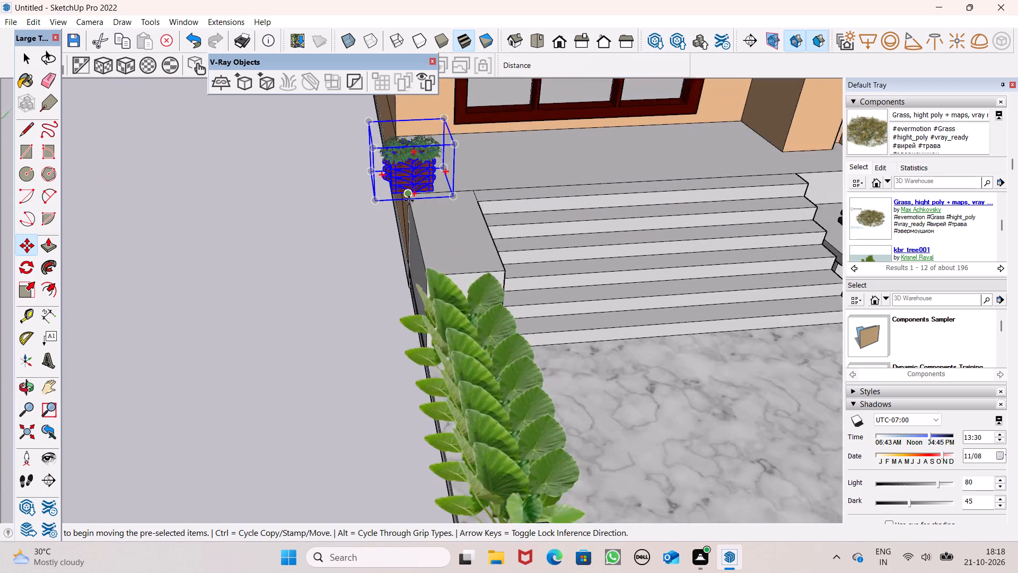
scroll(409, 201, "up", 3)
left_click_drag(416, 199, 478, 277)
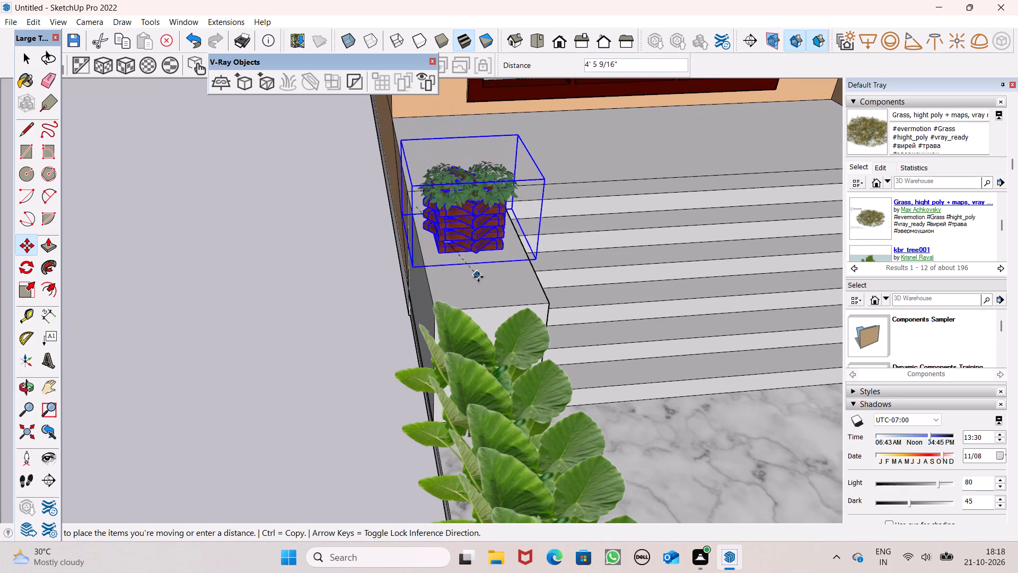
left_click_drag(478, 277, 480, 289)
key("space")
left_click(346, 212)
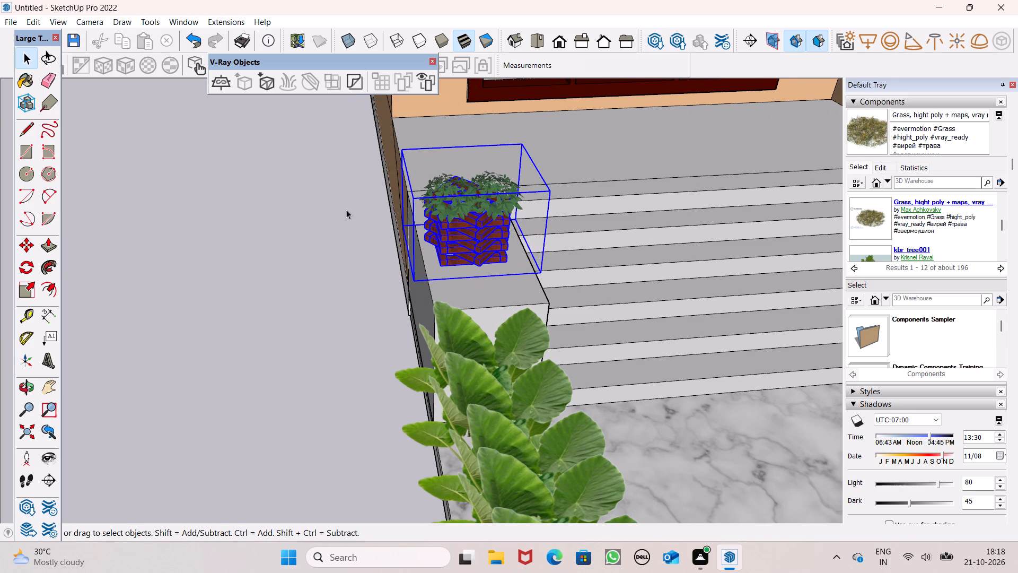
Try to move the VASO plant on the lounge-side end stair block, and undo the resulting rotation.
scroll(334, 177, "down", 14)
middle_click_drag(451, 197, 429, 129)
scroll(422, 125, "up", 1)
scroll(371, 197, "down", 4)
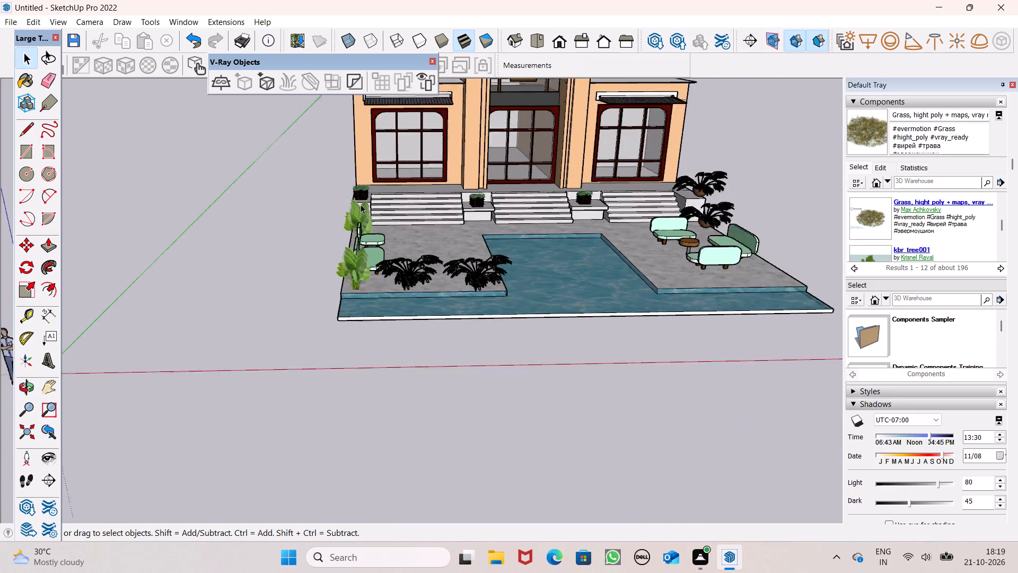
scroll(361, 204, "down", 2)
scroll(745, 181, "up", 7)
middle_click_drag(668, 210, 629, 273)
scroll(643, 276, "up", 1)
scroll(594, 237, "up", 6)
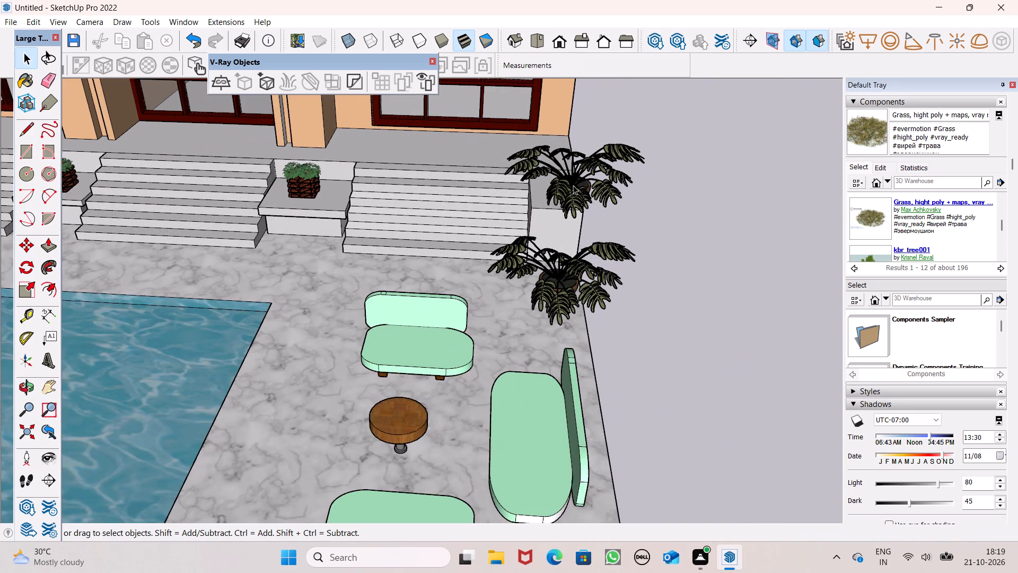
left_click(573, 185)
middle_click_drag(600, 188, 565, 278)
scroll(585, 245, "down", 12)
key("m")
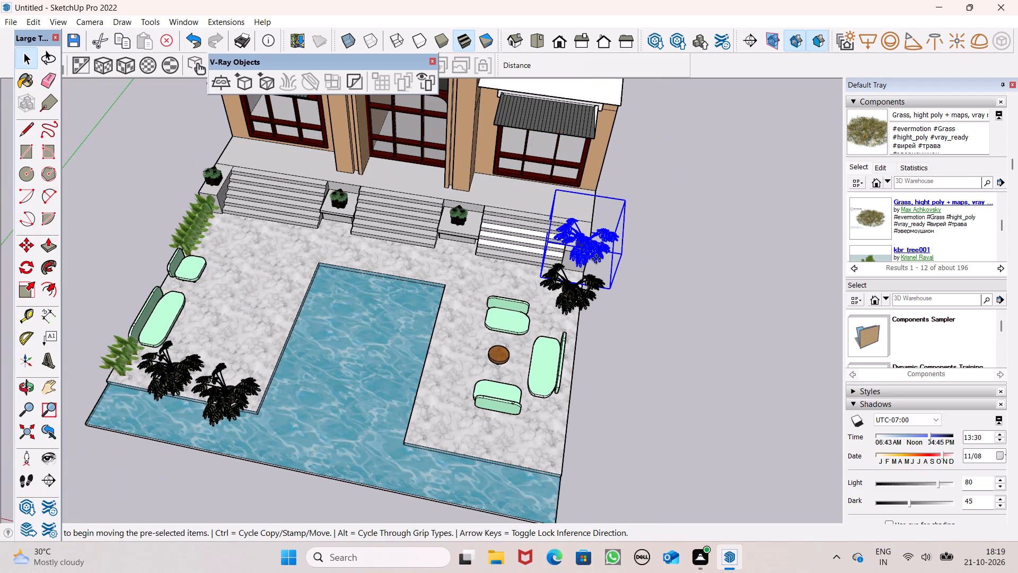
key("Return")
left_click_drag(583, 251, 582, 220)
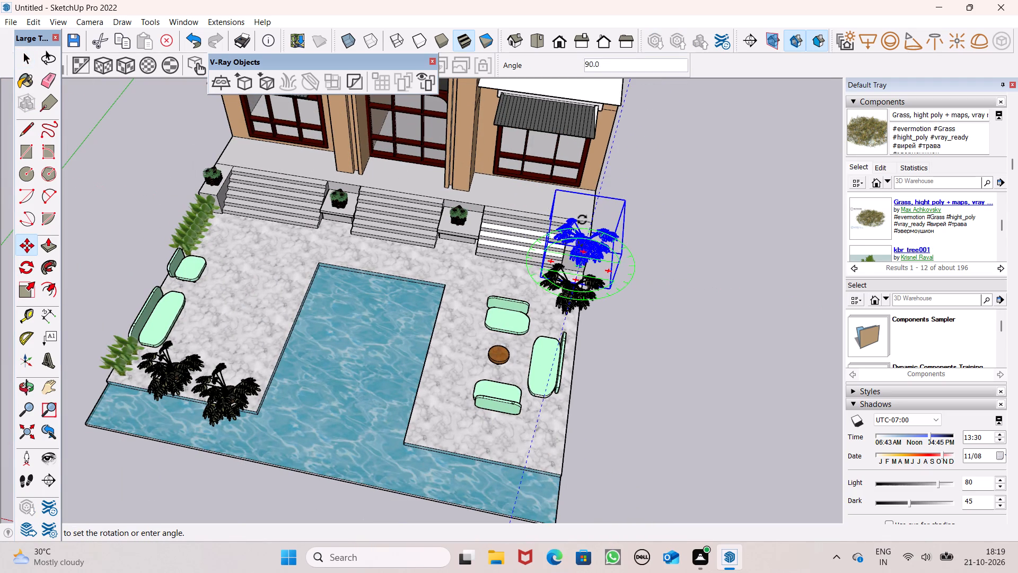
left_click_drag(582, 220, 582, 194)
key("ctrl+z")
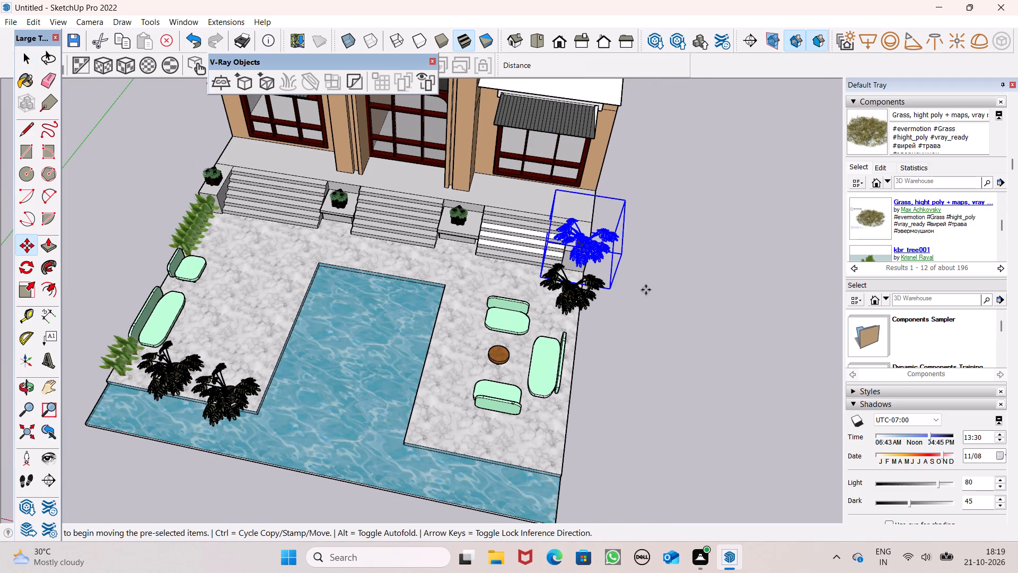
Move the VASO plant about 7' 6" from the lounge-side end stair block back toward the porch, and nudge it about 3".
key("space")
left_click(646, 286)
middle_click_drag(634, 286, 575, 156)
scroll(584, 235, "up", 8)
middle_click_drag(606, 288, 607, 288)
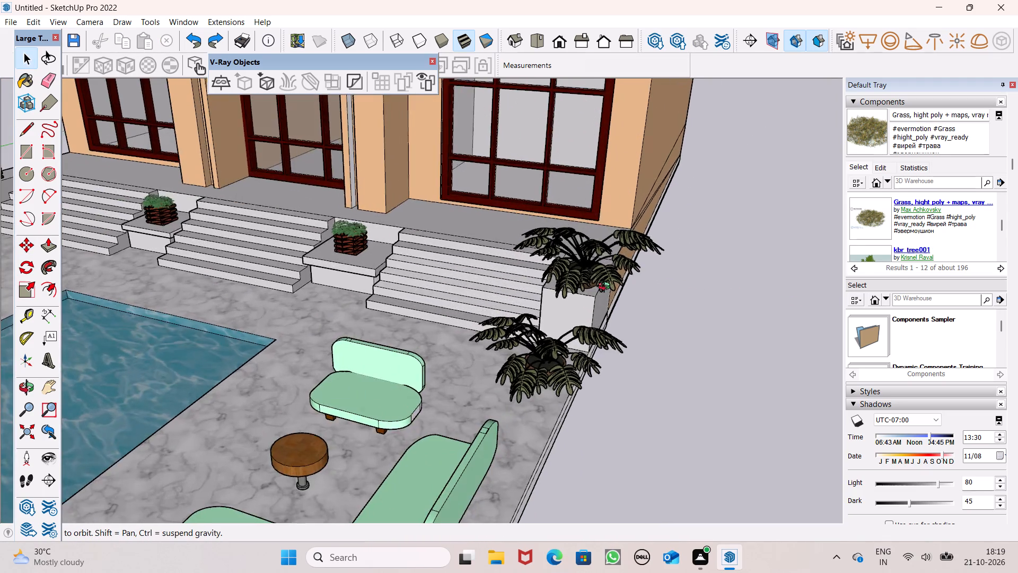
middle_click_drag(607, 288, 507, 274)
scroll(508, 275, "up", 6)
left_click(513, 271)
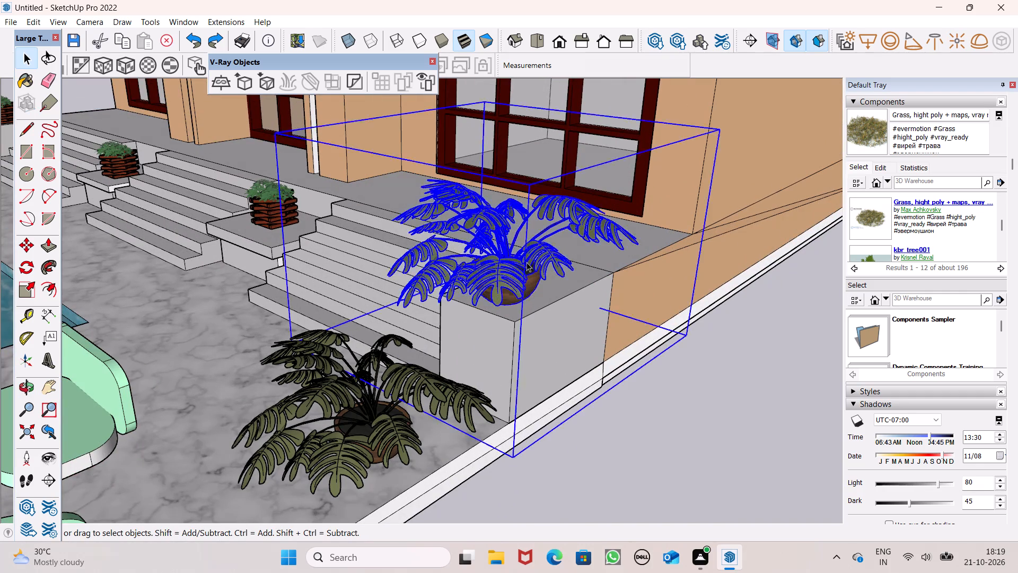
key("m")
key("Return")
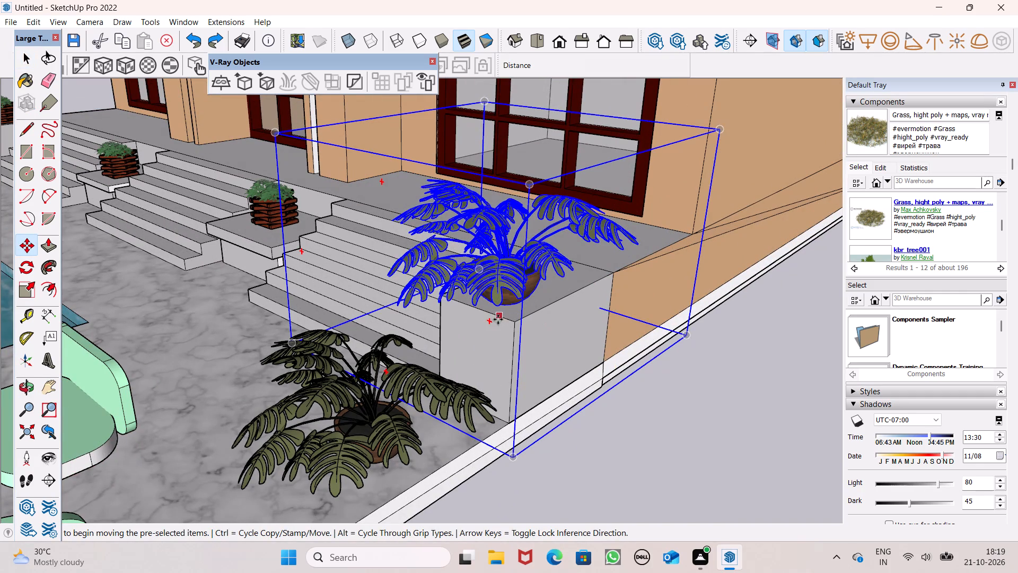
left_click_drag(493, 314, 584, 255)
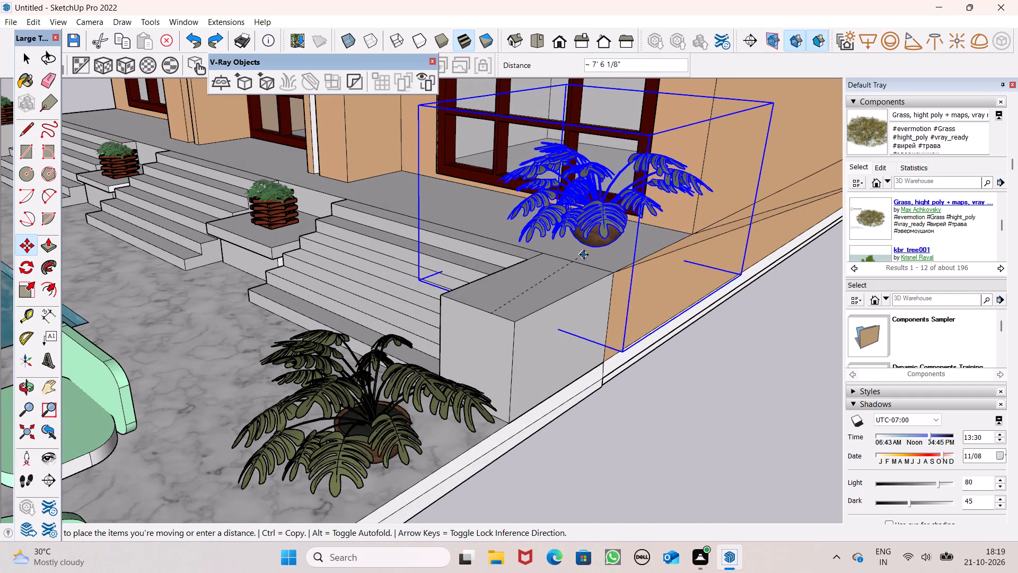
left_click_drag(584, 255, 601, 253)
middle_click_drag(600, 249, 566, 219)
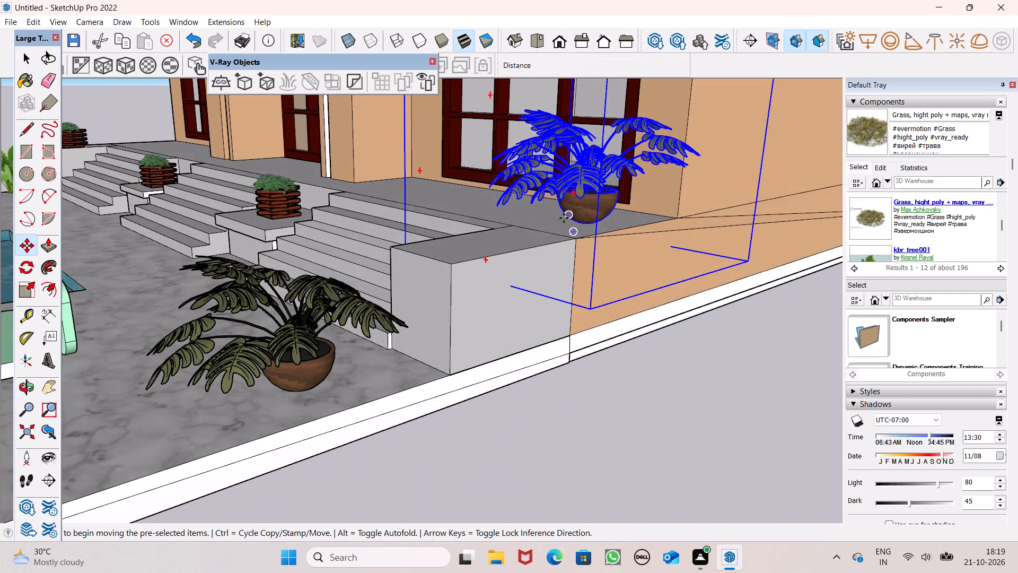
scroll(564, 218, "up", 7)
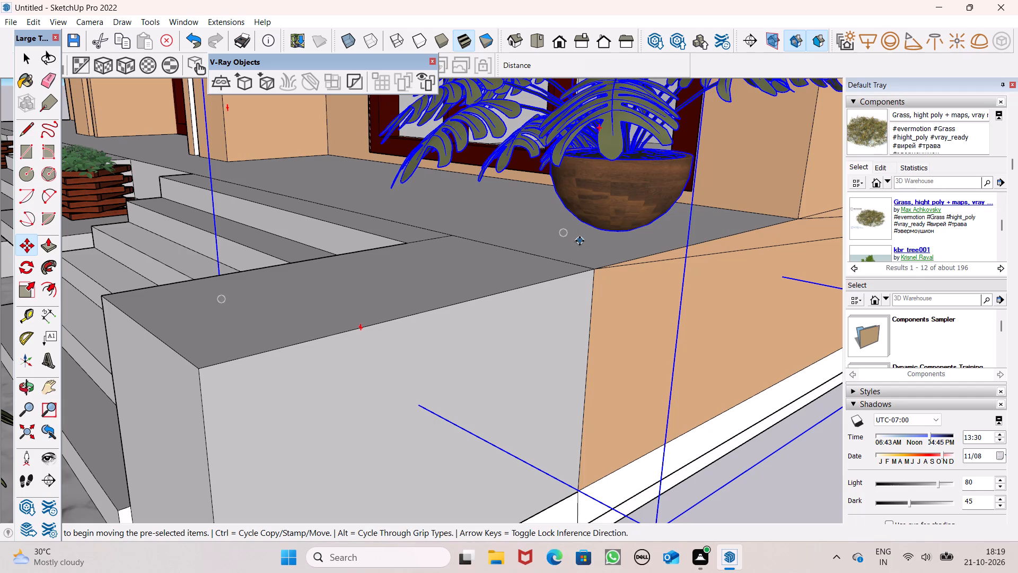
left_click_drag(580, 241, 569, 232)
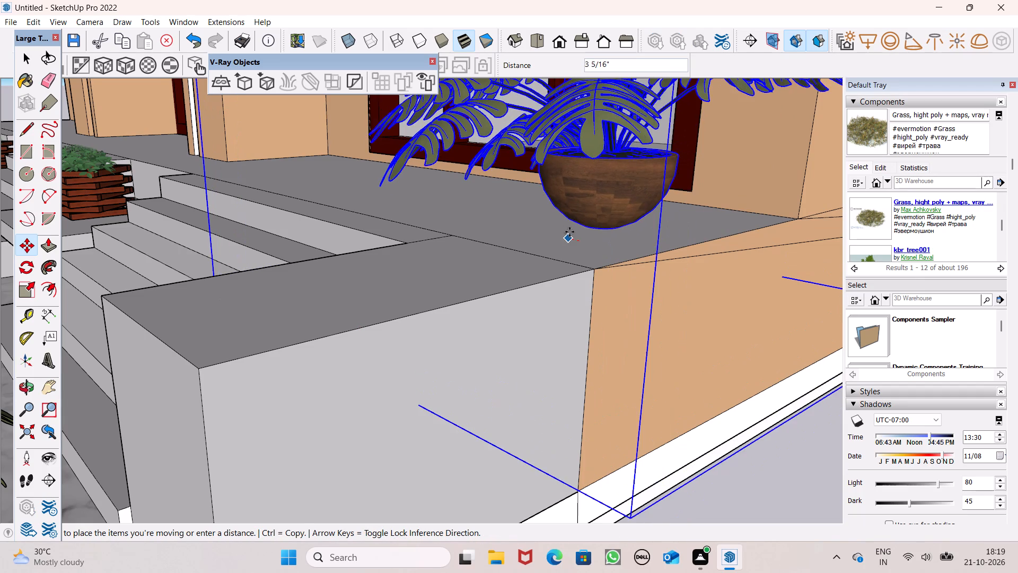
left_click_drag(569, 232, 569, 232)
Move the VASO plant about 9' 4" from beside the lounge-side steps toward the nearest ground-floor window.
scroll(608, 180, "down", 11)
middle_click_drag(613, 203, 620, 269)
scroll(621, 270, "down", 4)
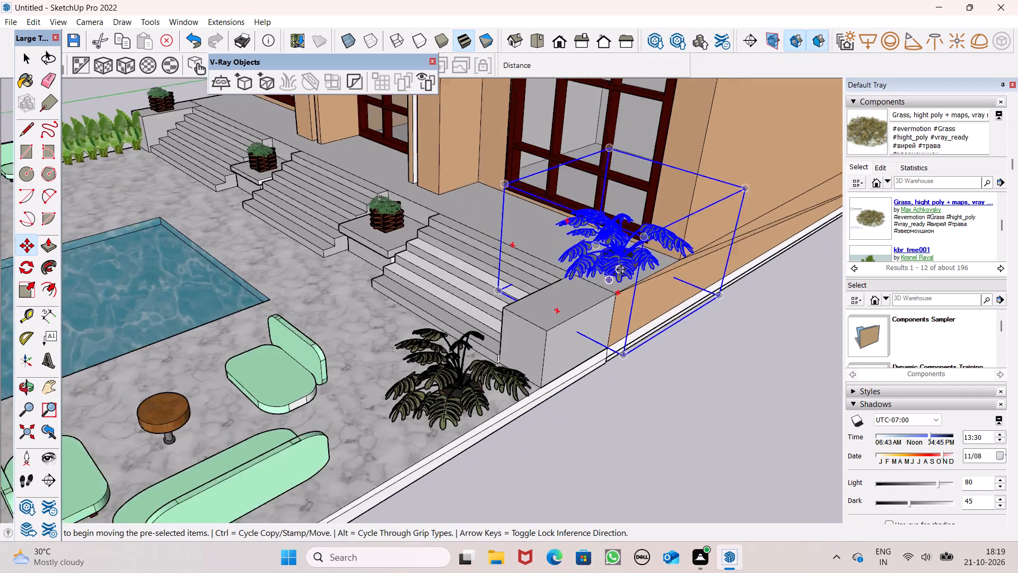
scroll(621, 270, "down", 2)
scroll(609, 263, "up", 1)
middle_click_drag(609, 263, 936, 262)
middle_click_drag(552, 183, 695, 275)
scroll(556, 215, "down", 7)
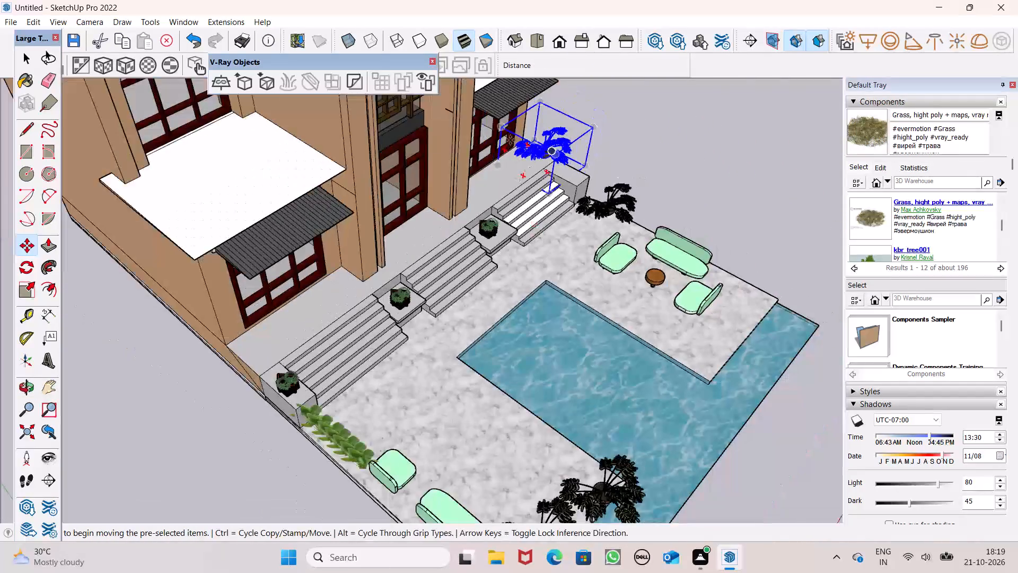
scroll(503, 86, "up", 8)
scroll(522, 152, "up", 6)
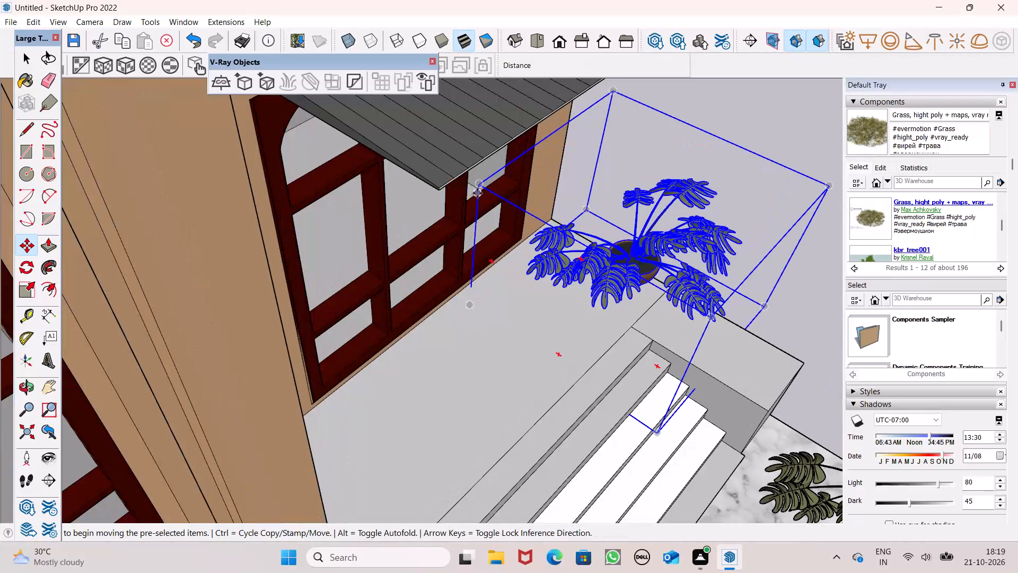
left_click_drag(477, 190, 362, 158)
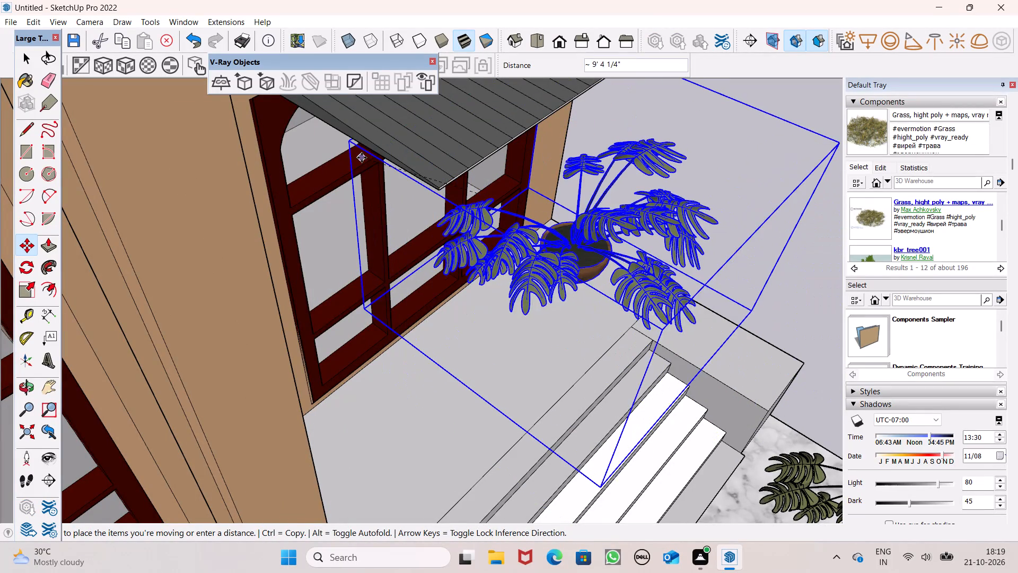
left_click_drag(362, 158, 365, 170)
Move the VASO plant about 10' down toward the porch floor at the building corner beside the window.
scroll(461, 197, "down", 6)
middle_click_drag(476, 219, 268, 22)
scroll(268, 22, "up", 1)
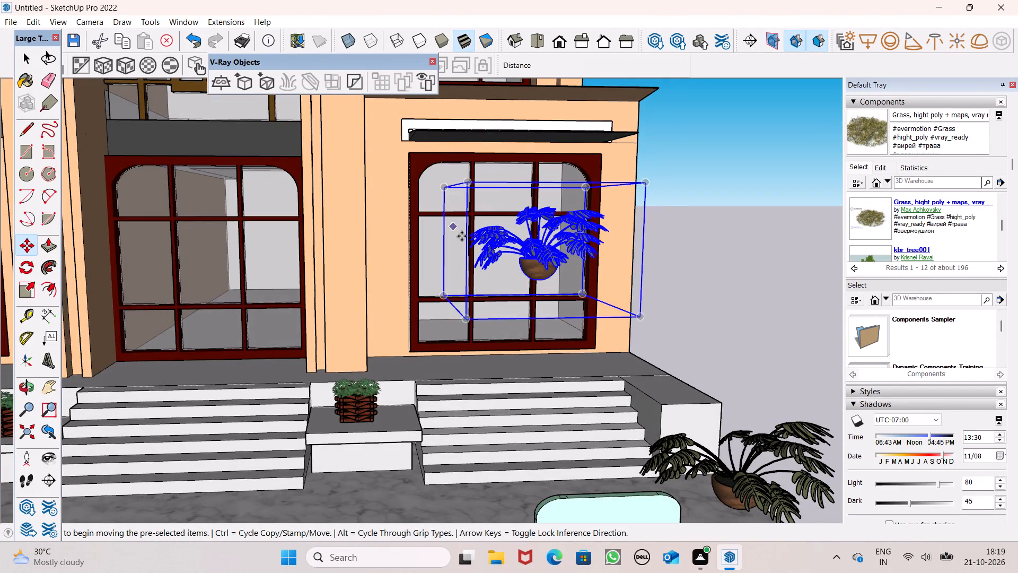
middle_click_drag(513, 268, 340, 251)
scroll(340, 250, "up", 1)
middle_click_drag(462, 322, 413, 312)
scroll(413, 312, "up", 1)
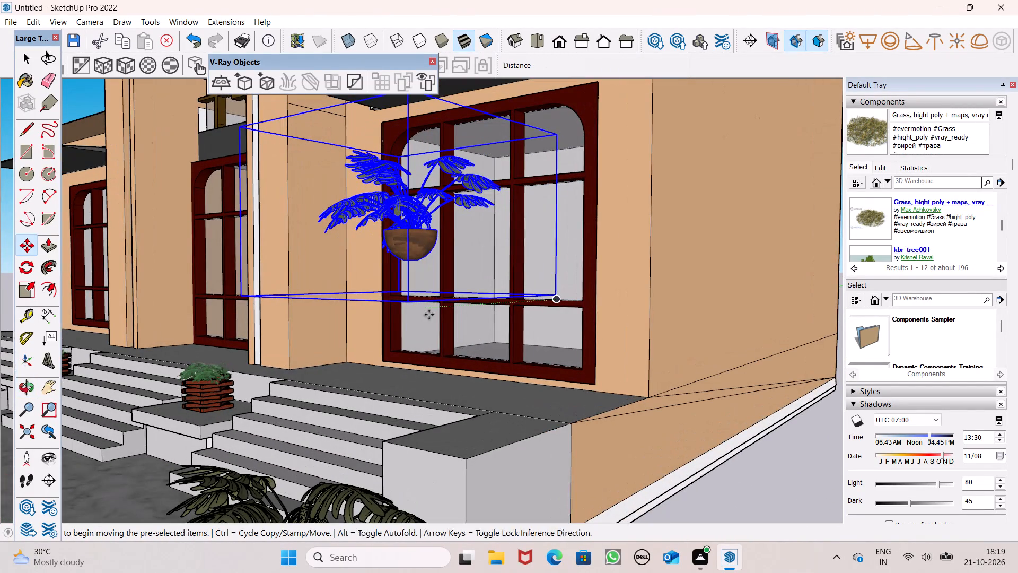
left_click_drag(552, 302, 662, 392)
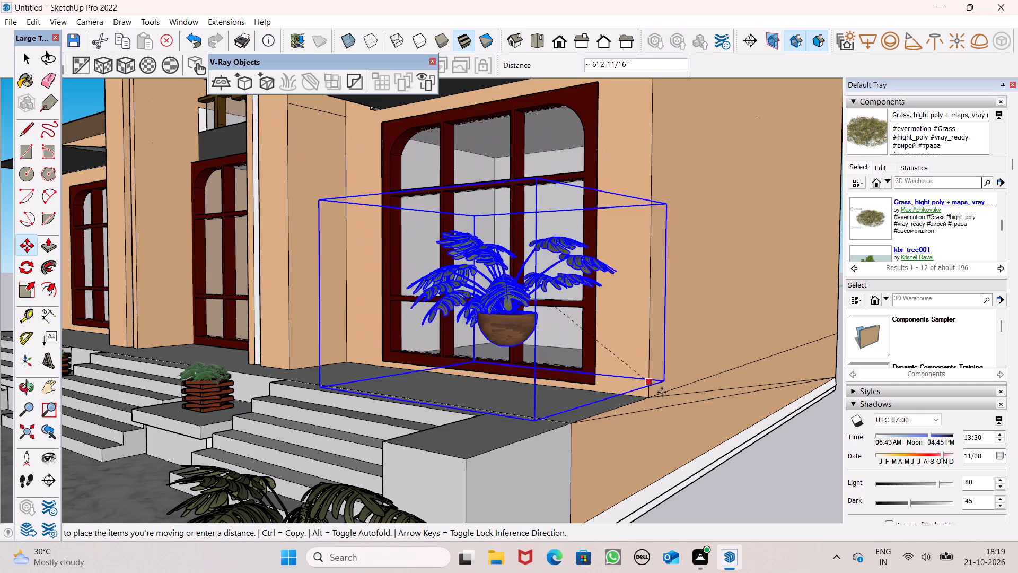
left_click_drag(662, 392, 694, 423)
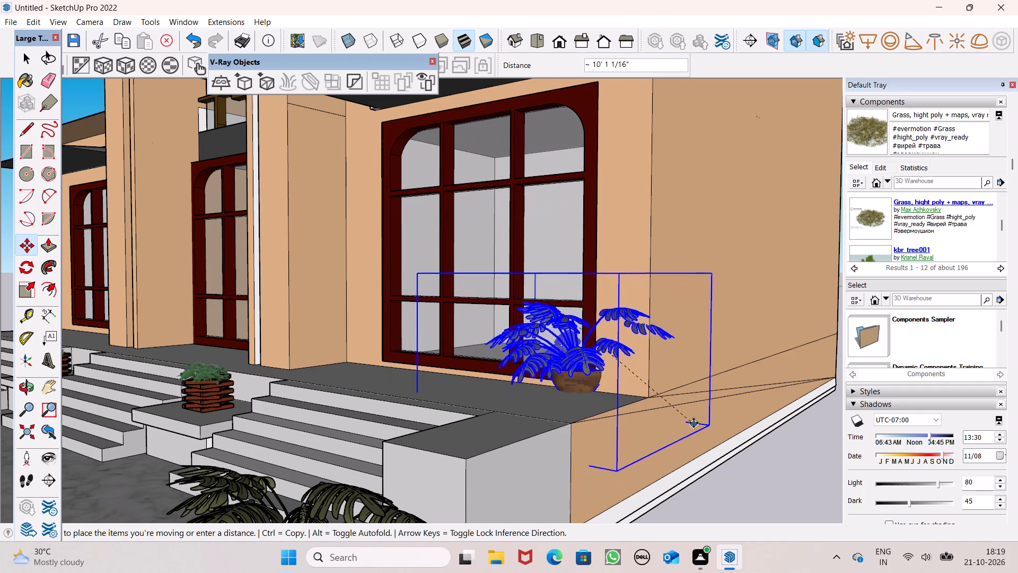
left_click_drag(694, 423, 678, 412)
Adjust the VASO plant's position at the porch corner and lower it about 1' 3" toward the porch floor.
middle_click_drag(642, 386, 651, 395)
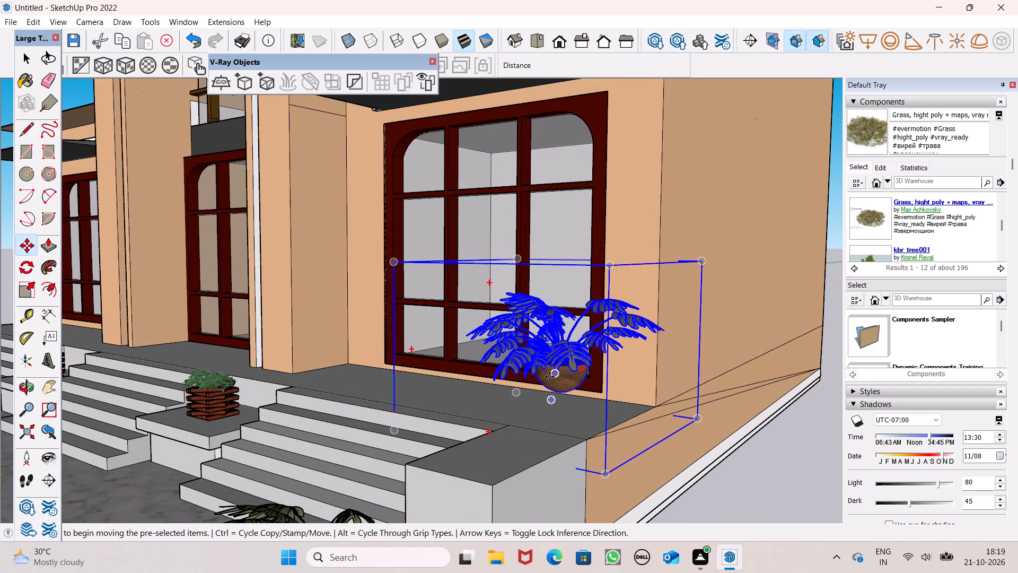
left_click_drag(522, 397, 539, 410)
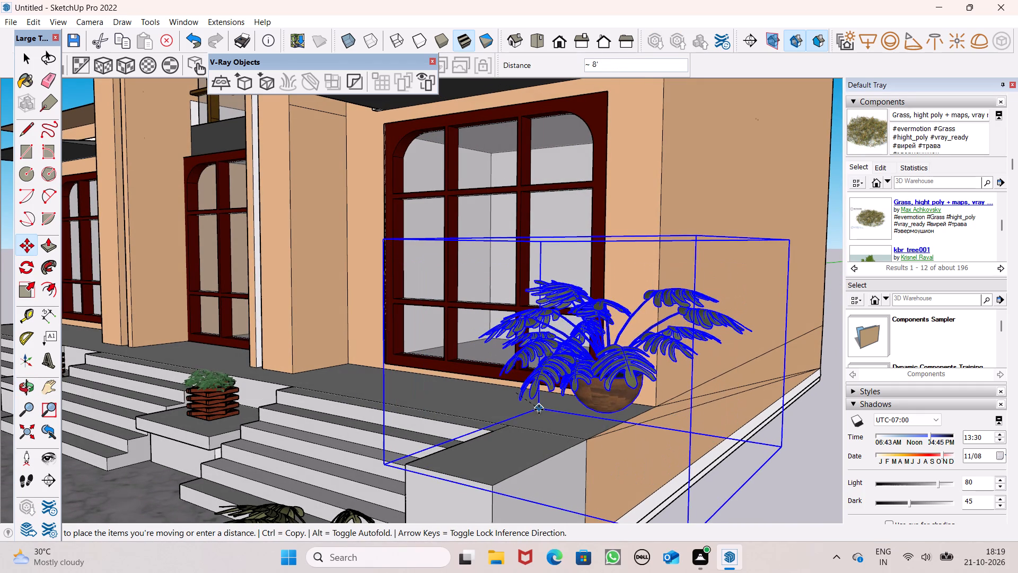
left_click_drag(539, 410, 539, 407)
left_click_drag(536, 398, 500, 378)
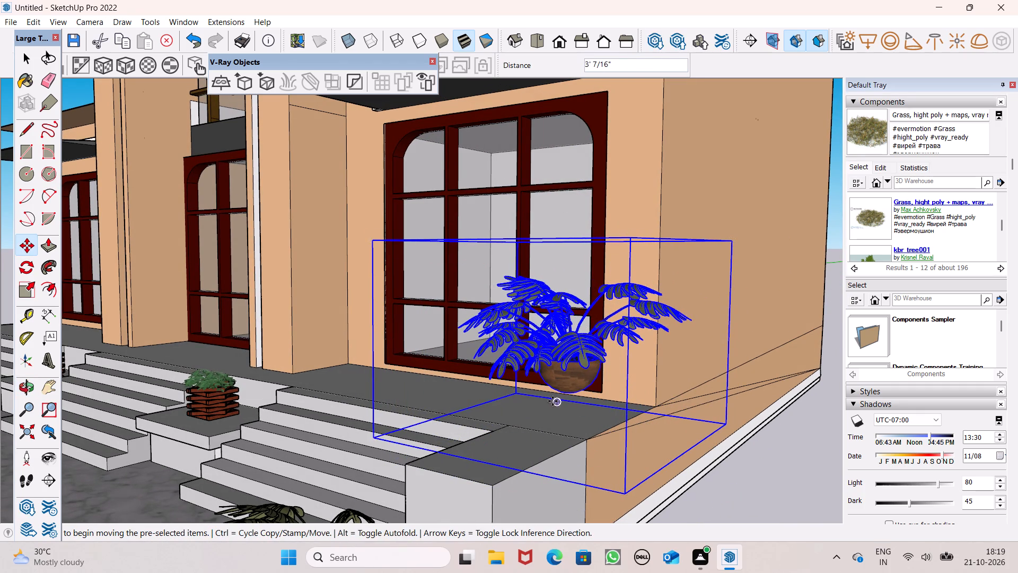
left_click_drag(553, 402, 562, 430)
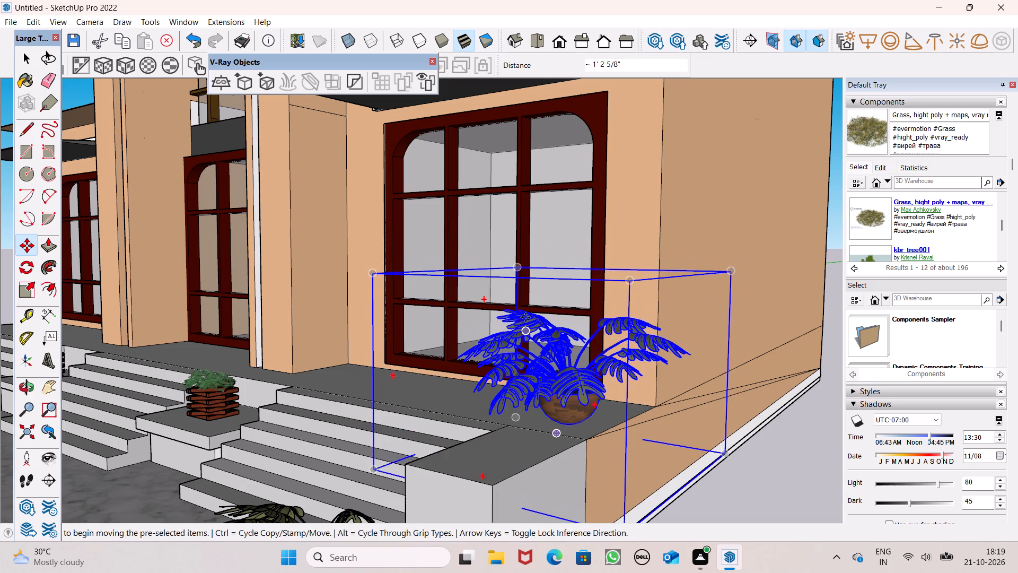
scroll(523, 307, "down", 5)
key("space")
left_click(826, 449)
Lower the VASO plant about 7" so its pot rests at the level of the porch floor.
scroll(640, 366, "down", 1)
middle_click_drag(640, 367, 578, 387)
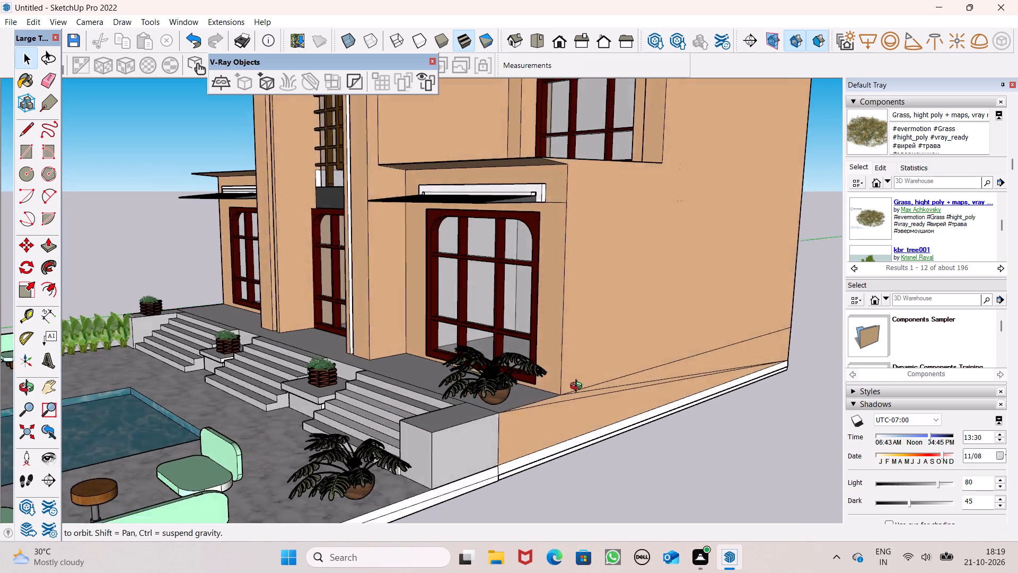
middle_click_drag(578, 387, 523, 407)
scroll(436, 421, "up", 5)
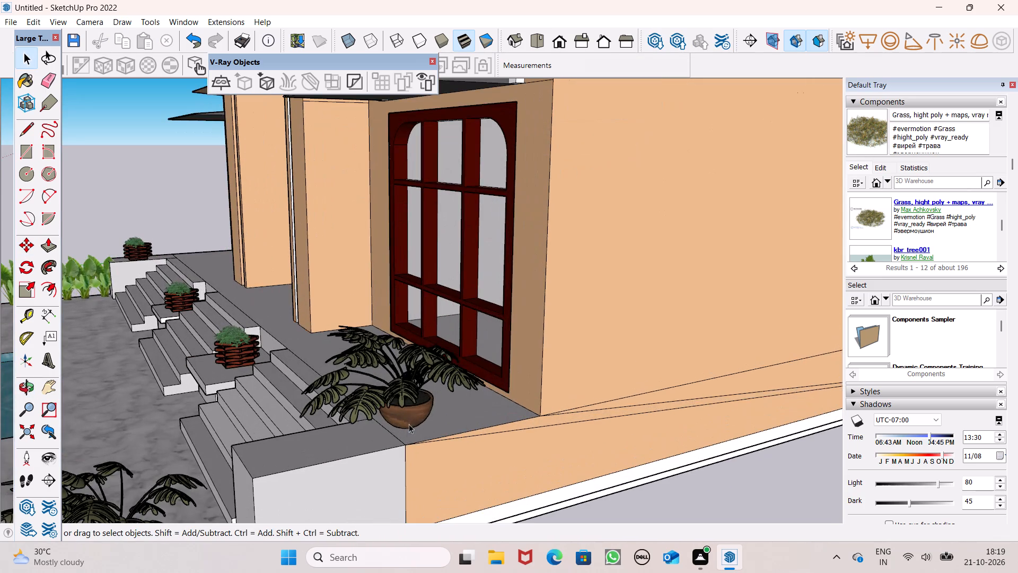
left_click(409, 422)
scroll(408, 418, "up", 2)
middle_click_drag(408, 418, 413, 359)
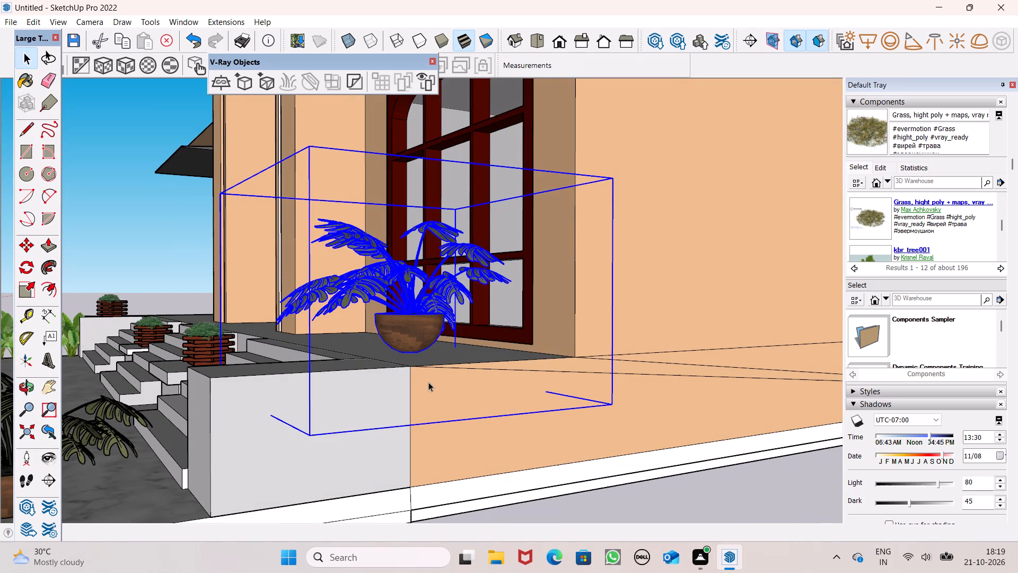
key("m")
key("Return")
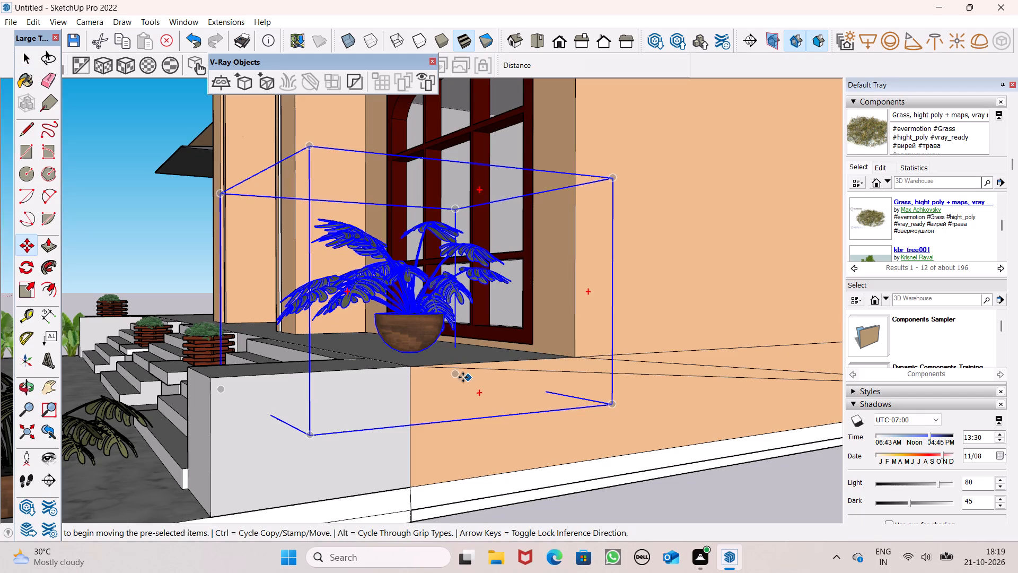
left_click_drag(454, 373, 462, 387)
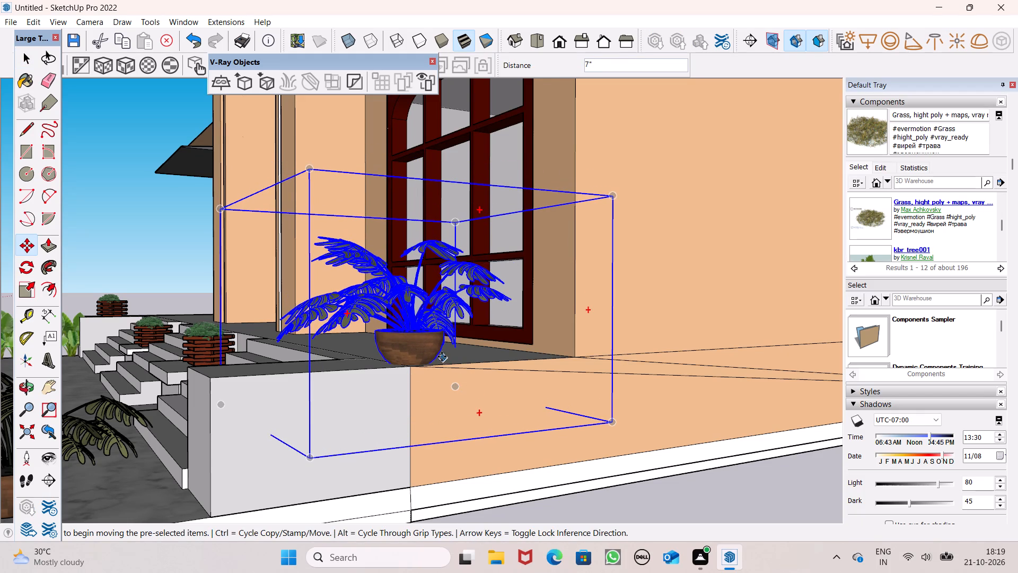
Slide the VASO plant about 2' along the porch floor toward the wall beside the window.
left_click_drag(379, 341, 433, 332)
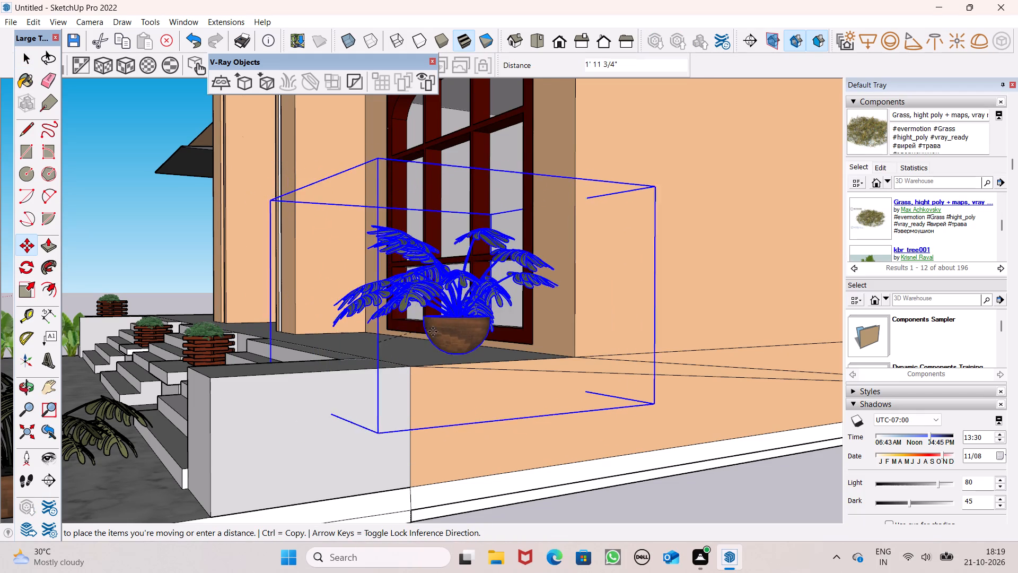
left_click_drag(433, 332, 453, 322)
middle_click_drag(457, 345, 524, 402)
scroll(596, 433, "up", 2)
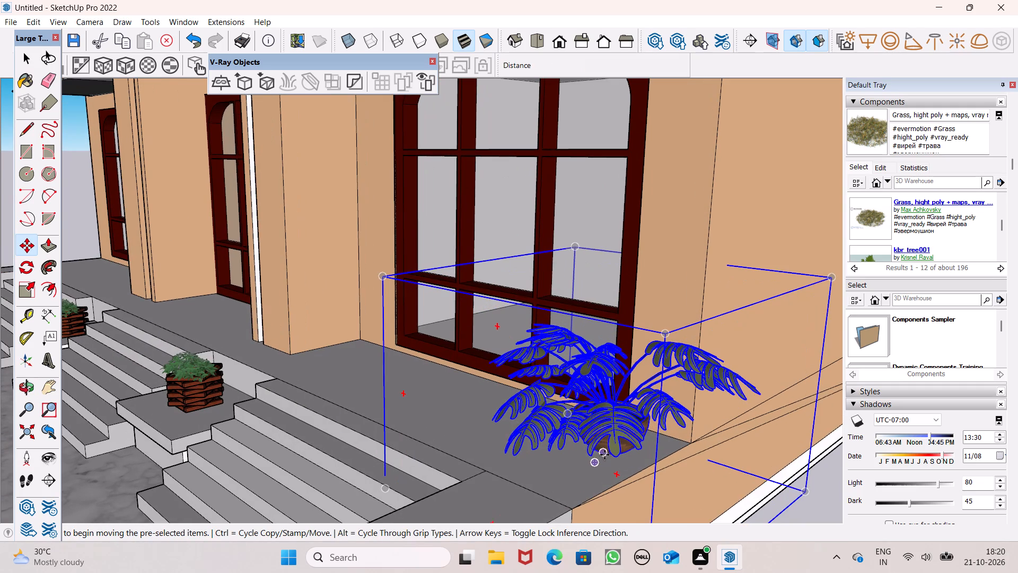
Shift the VASO plant about 6" at the porch corner and lower its pot slightly toward the floor.
left_click_drag(594, 464, 587, 456)
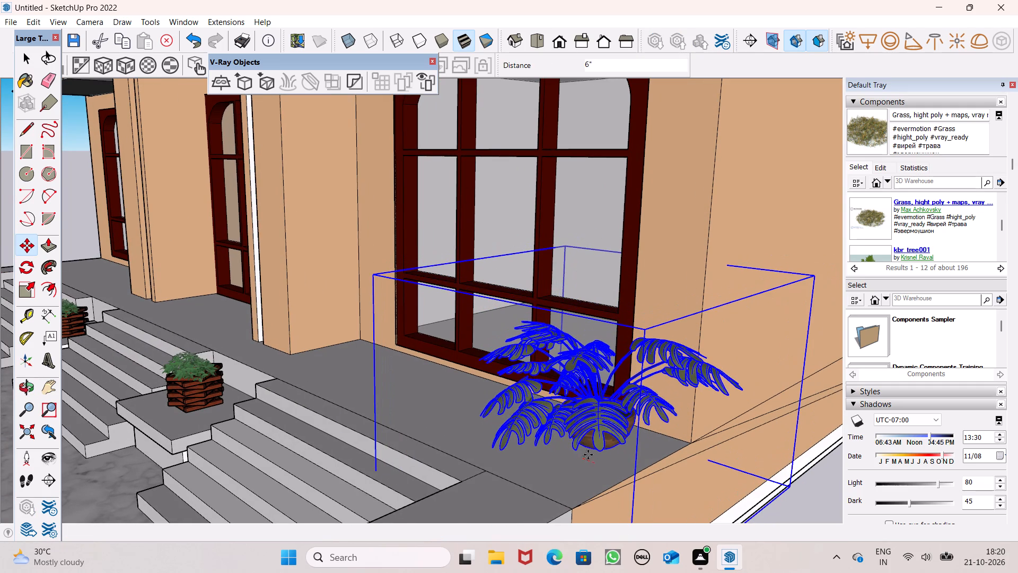
middle_click_drag(582, 435, 537, 370)
scroll(554, 391, "up", 3)
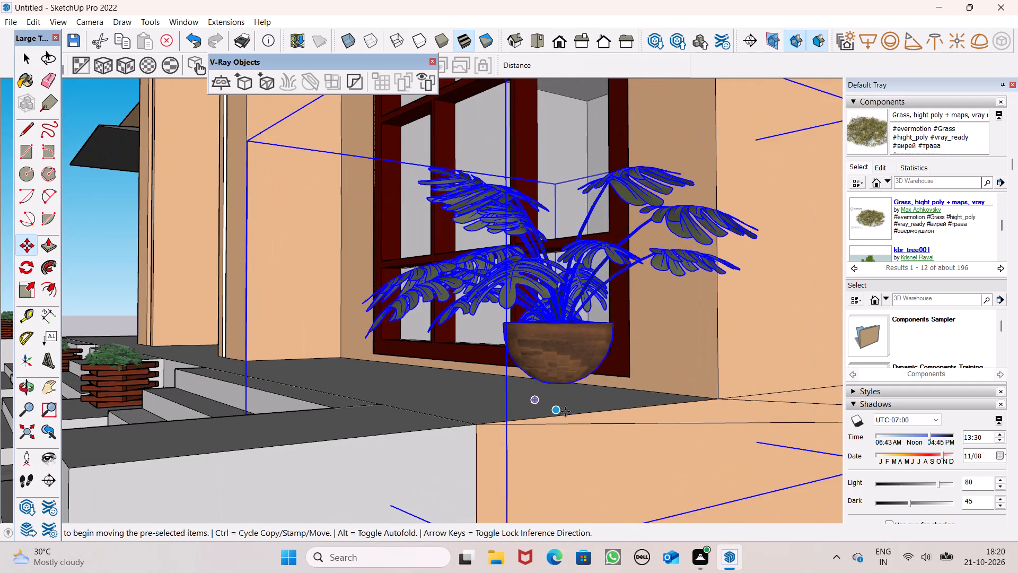
left_click_drag(563, 412, 559, 425)
Move the VASO plant about 9' 7" from outside the building corner onto the porch beside the end window.
scroll(560, 383, "down", 6)
middle_click_drag(554, 391, 627, 437)
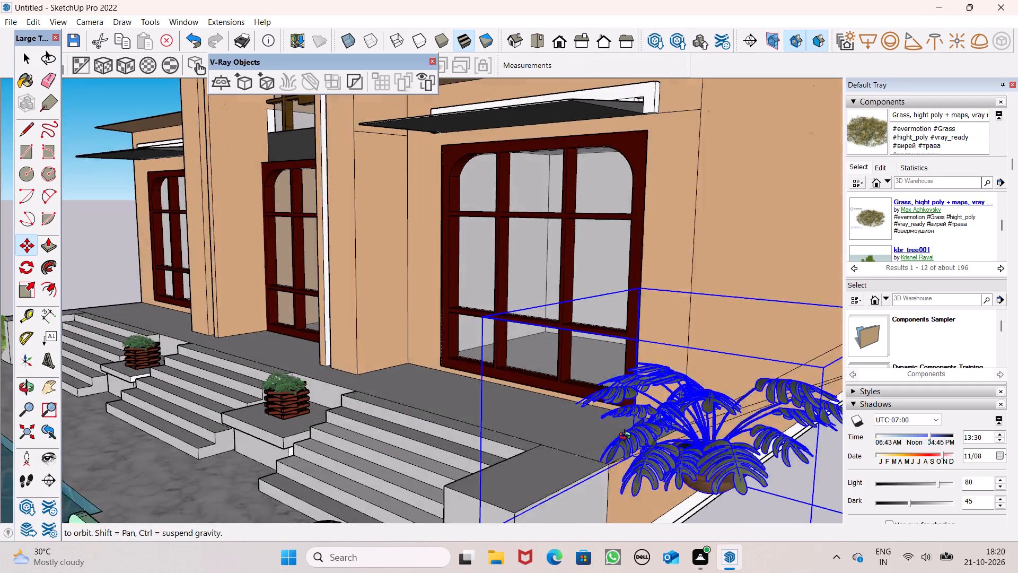
middle_click_drag(627, 437, 646, 430)
scroll(613, 403, "down", 6)
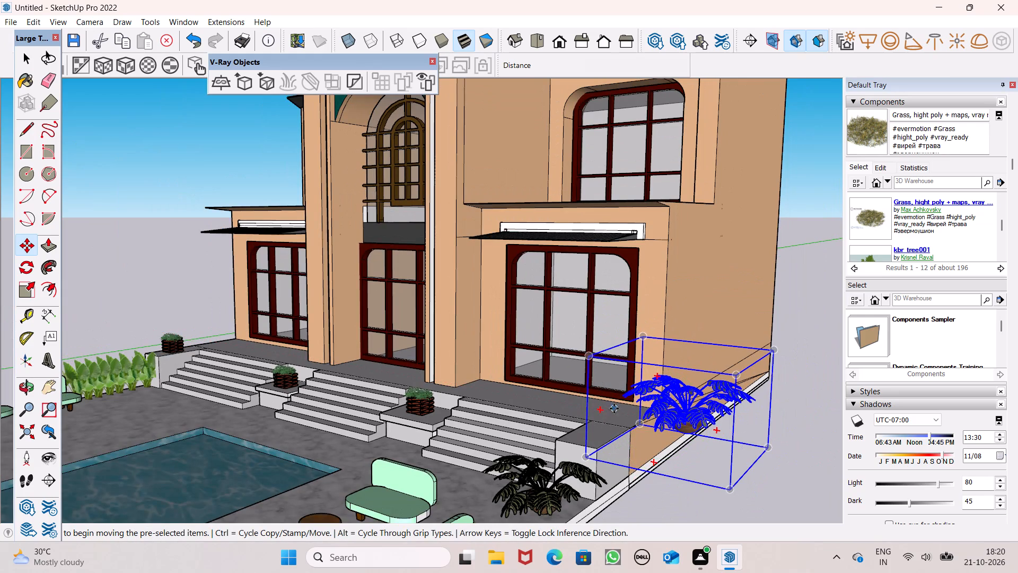
middle_click_drag(634, 411, 839, 444)
scroll(816, 415, "up", 1)
scroll(667, 376, "down", 4)
scroll(685, 362, "up", 4)
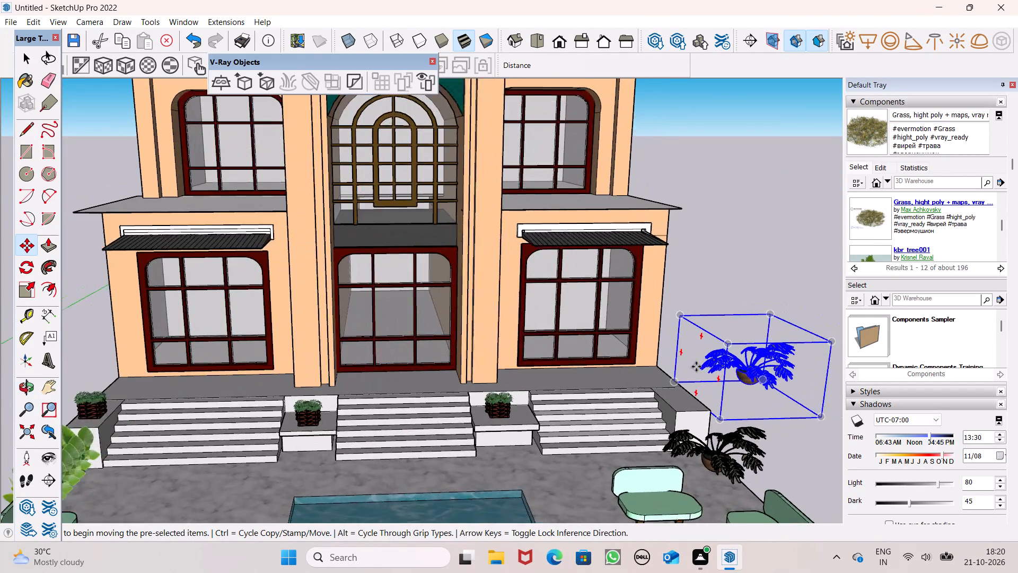
scroll(696, 367, "up", 1)
scroll(696, 367, "down", 1)
scroll(697, 367, "up", 1)
left_click_drag(672, 380, 572, 373)
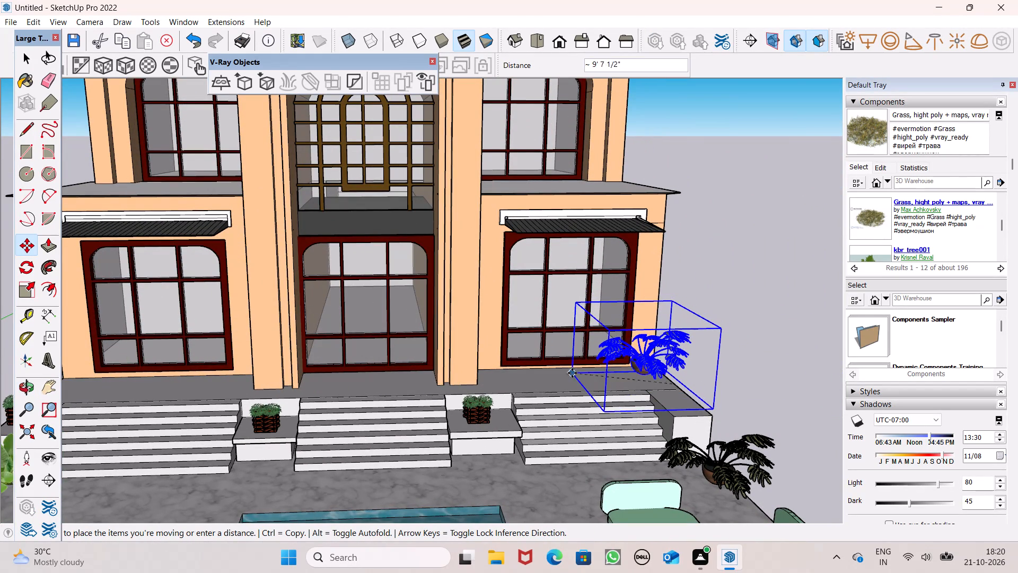
left_click_drag(572, 373, 572, 377)
Move the VASO plant about 5' along the facade toward the building's outer corner.
scroll(561, 354, "down", 2)
scroll(677, 354, "up", 8)
middle_click_drag(670, 368, 654, 341)
scroll(658, 326, "down", 3)
middle_click_drag(675, 342, 376, 337)
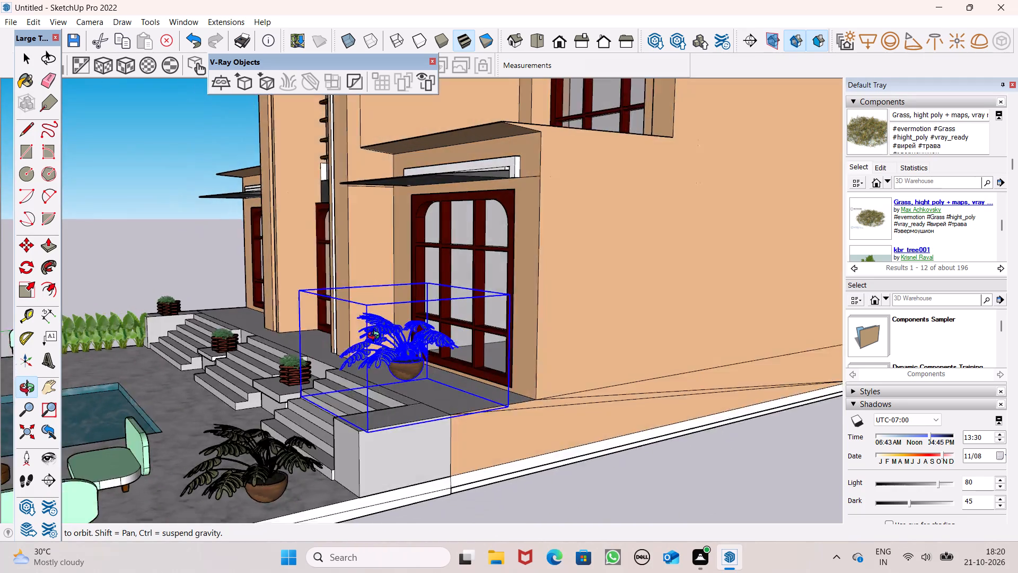
middle_click_drag(376, 337, 371, 337)
scroll(371, 337, "up", 1)
scroll(416, 375, "up", 6)
left_click_drag(434, 388, 548, 428)
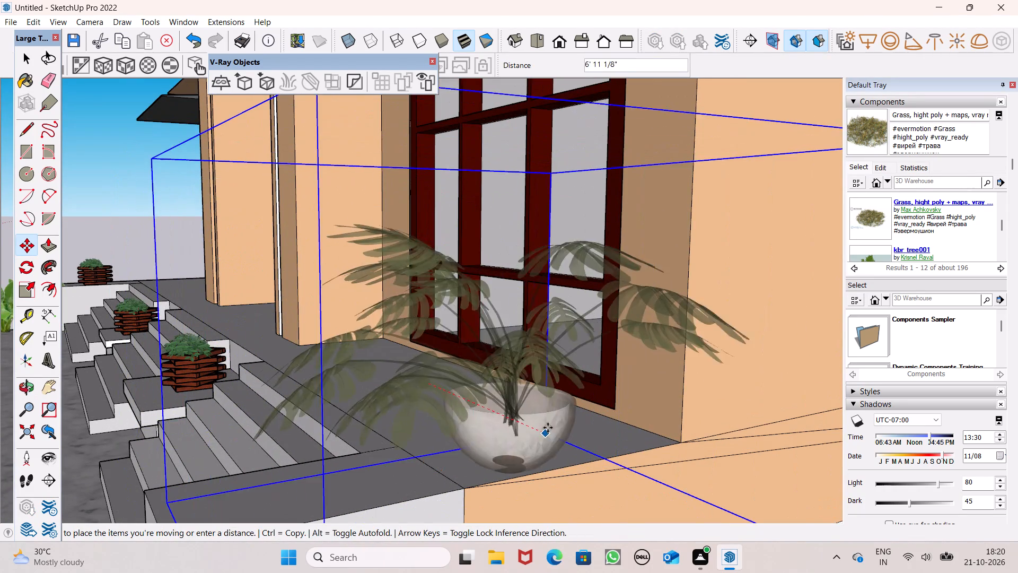
left_click_drag(548, 428, 535, 410)
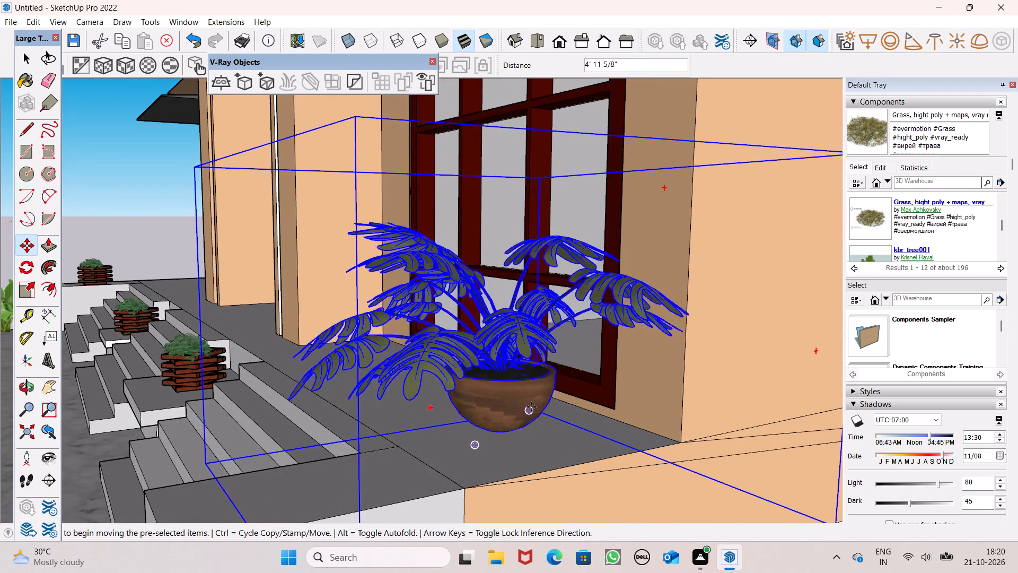
Move the VASO plant about 6' 4" back over the porch toward the end window.
scroll(529, 401, "down", 5)
middle_click_drag(524, 407, 620, 369)
scroll(616, 389, "up", 6)
middle_click_drag(618, 395, 704, 420)
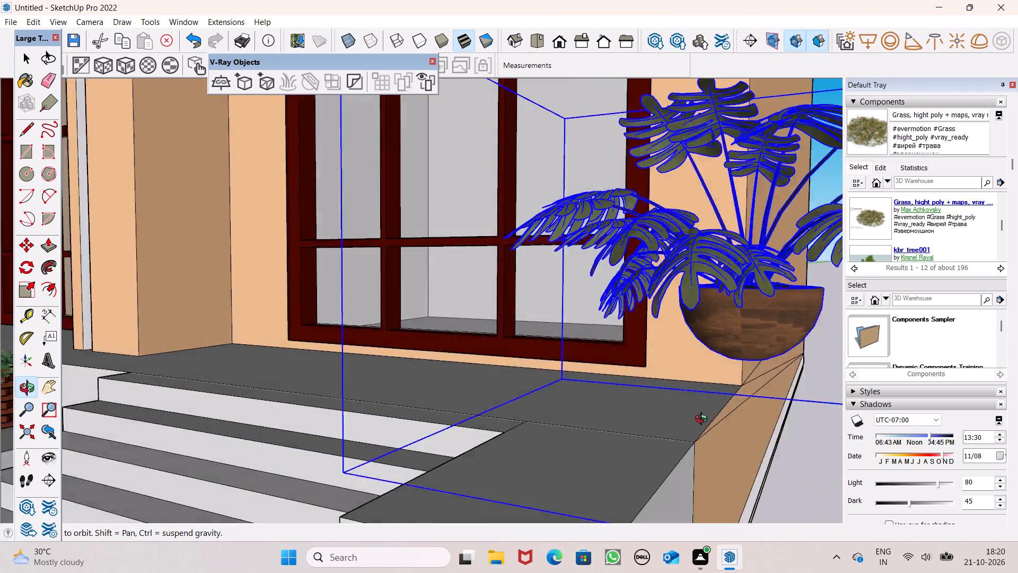
middle_click_drag(704, 420, 740, 422)
scroll(671, 385, "down", 5)
middle_click_drag(532, 393, 641, 422)
scroll(709, 357, "down", 5)
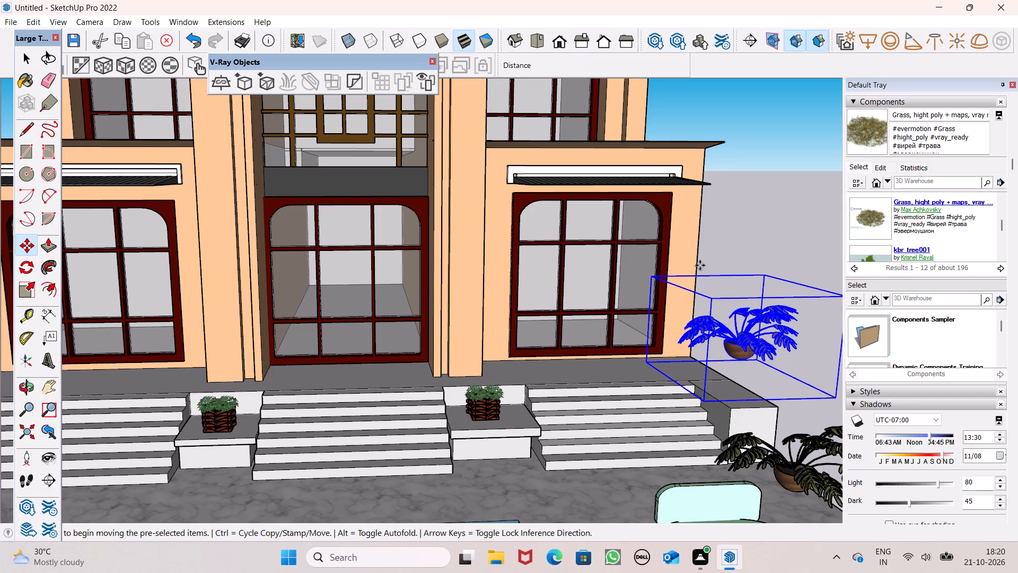
scroll(678, 270, "down", 3)
scroll(652, 335, "up", 1)
middle_click_drag(652, 335, 709, 388)
scroll(690, 334, "up", 7)
middle_click_drag(691, 386, 877, 381)
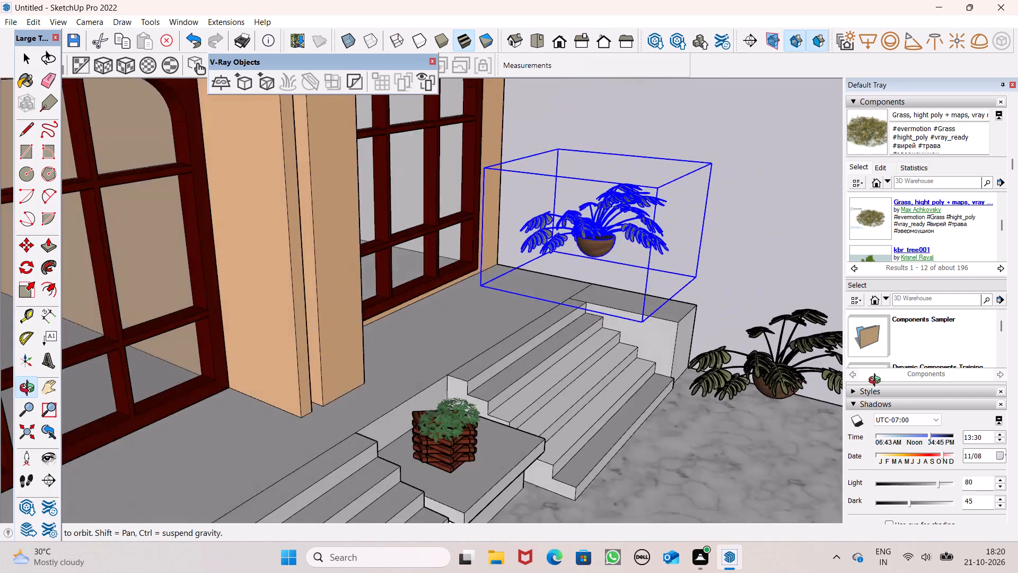
middle_click_drag(877, 381, 874, 371)
scroll(690, 315, "up", 7)
middle_click_drag(606, 320, 646, 279)
scroll(624, 271, "down", 3)
scroll(420, 256, "up", 3)
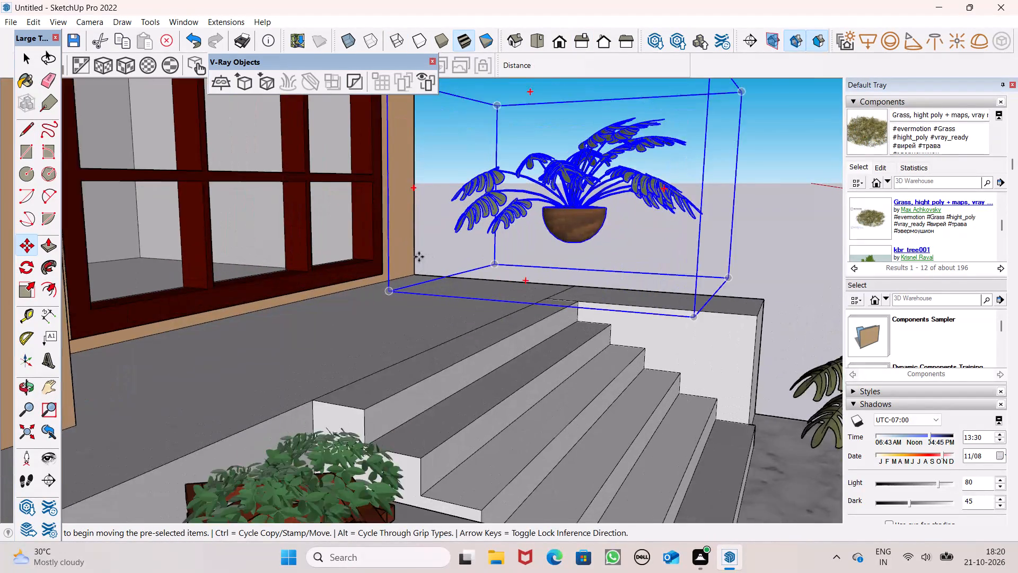
left_click_drag(385, 298, 190, 299)
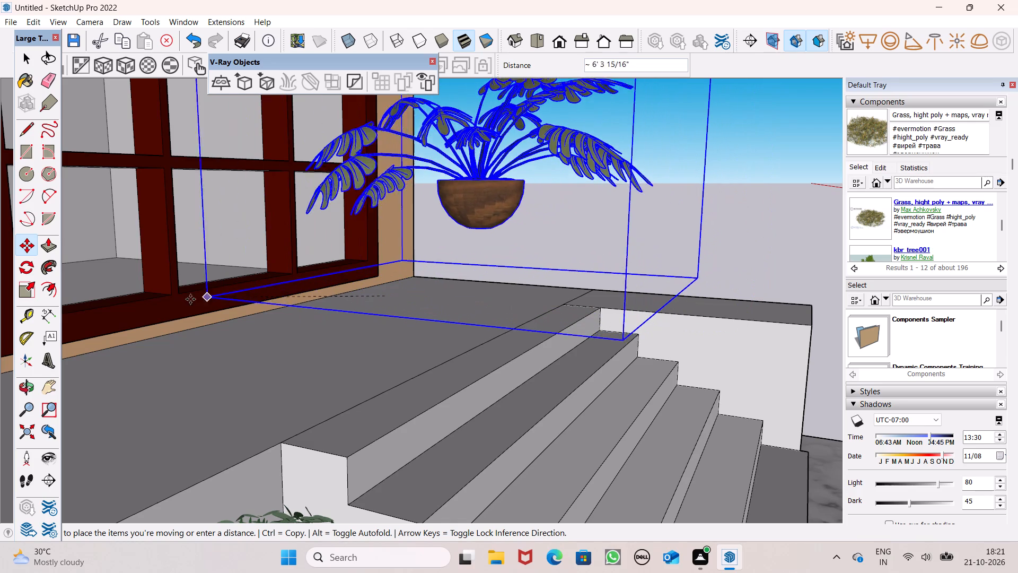
left_click_drag(190, 299, 184, 304)
Move the VASO plant about 2' 7" down and forward, toward the porch floor near the top of the steps.
left_click_drag(480, 247, 472, 268)
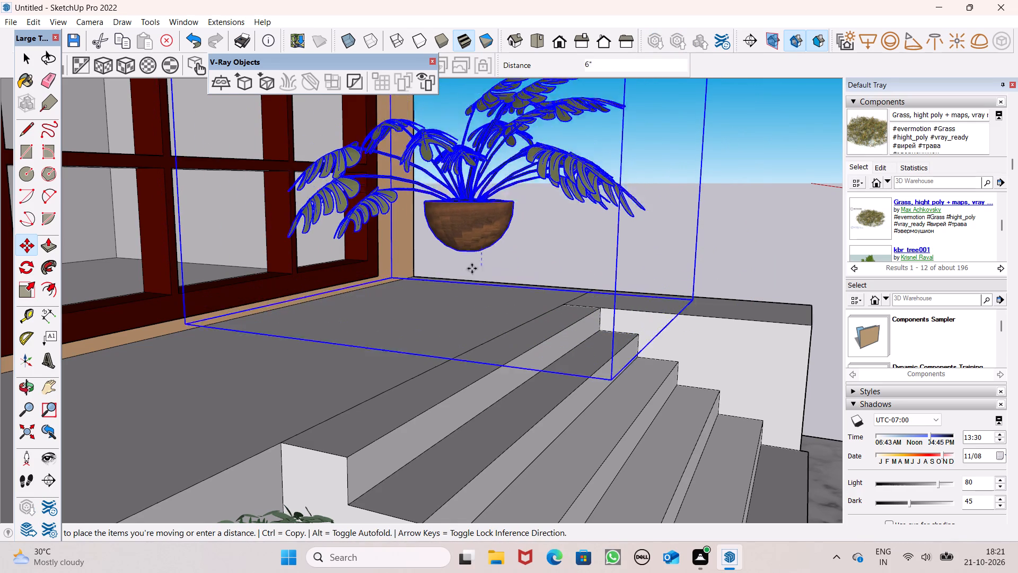
left_click_drag(472, 268, 451, 306)
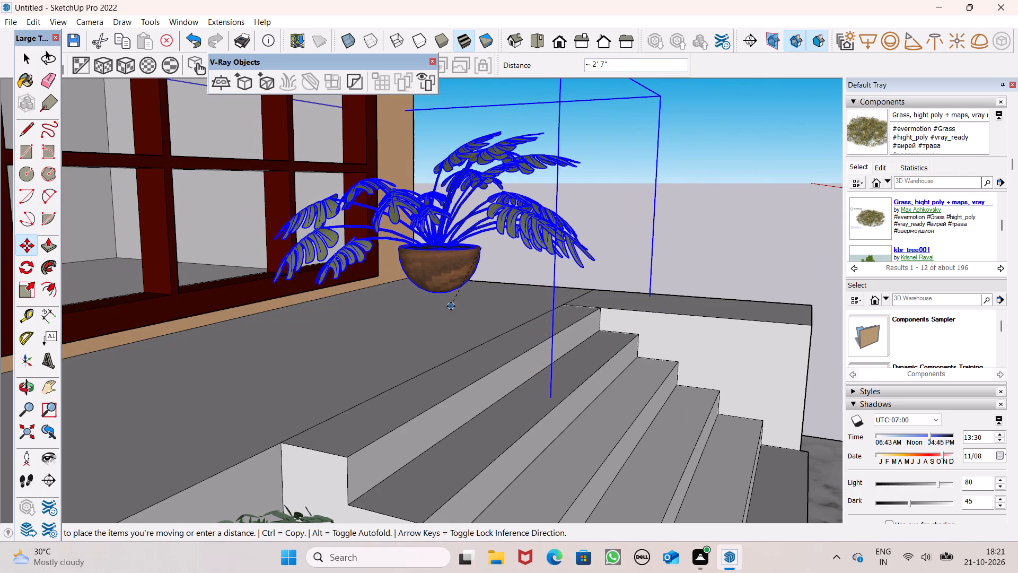
left_click_drag(451, 306, 452, 306)
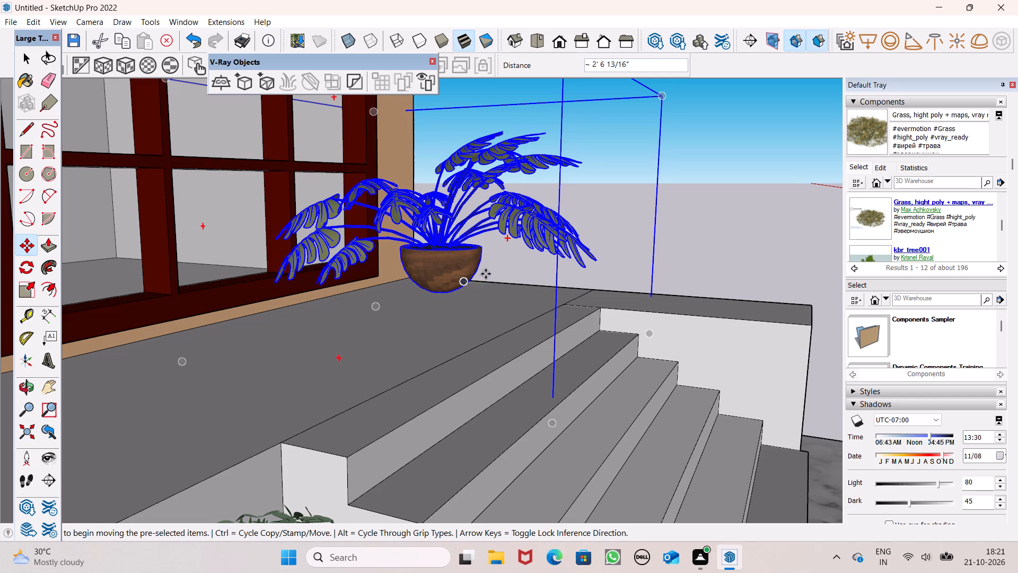
Move the VASO plant about 9' 3" toward the building's outer corner beside the end window.
scroll(538, 192, "down", 3)
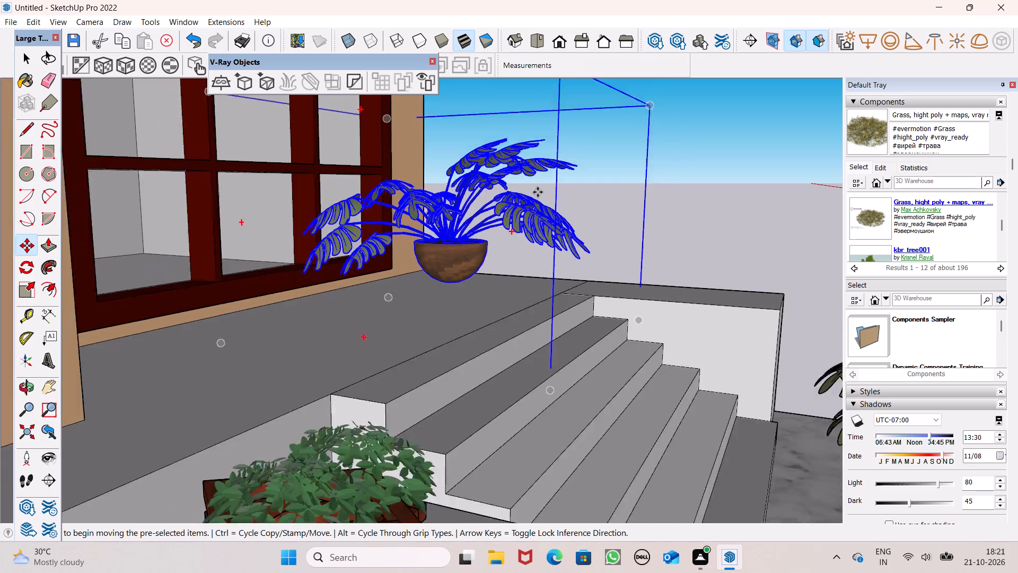
scroll(538, 192, "down", 6)
middle_click_drag(620, 277, 376, 396)
scroll(401, 313, "down", 5)
middle_click_drag(643, 340, 450, 311)
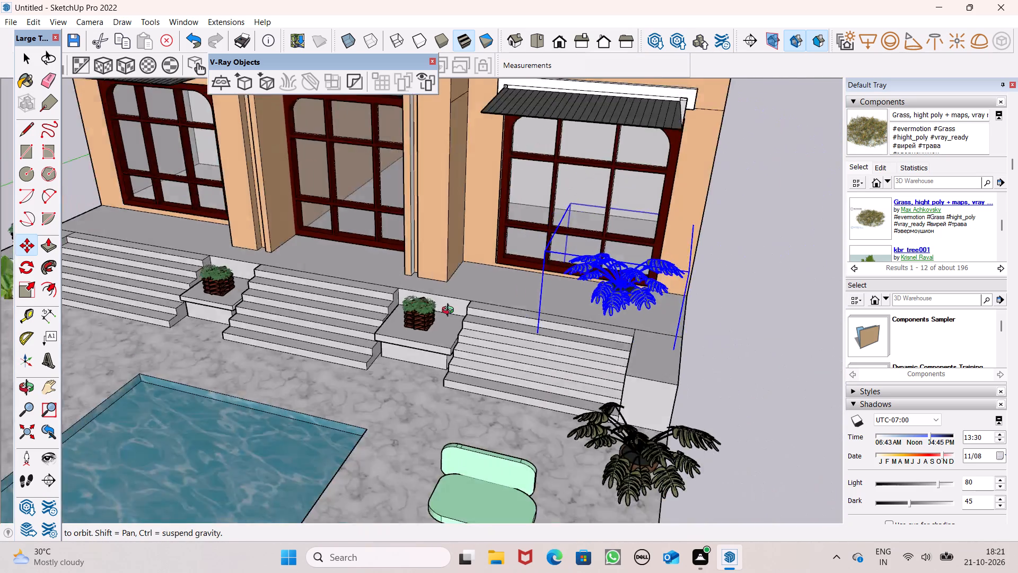
middle_click_drag(450, 311, 424, 301)
scroll(424, 301, "up", 1)
scroll(806, 356, "up", 5)
scroll(669, 330, "down", 3)
middle_click_drag(691, 368, 509, 312)
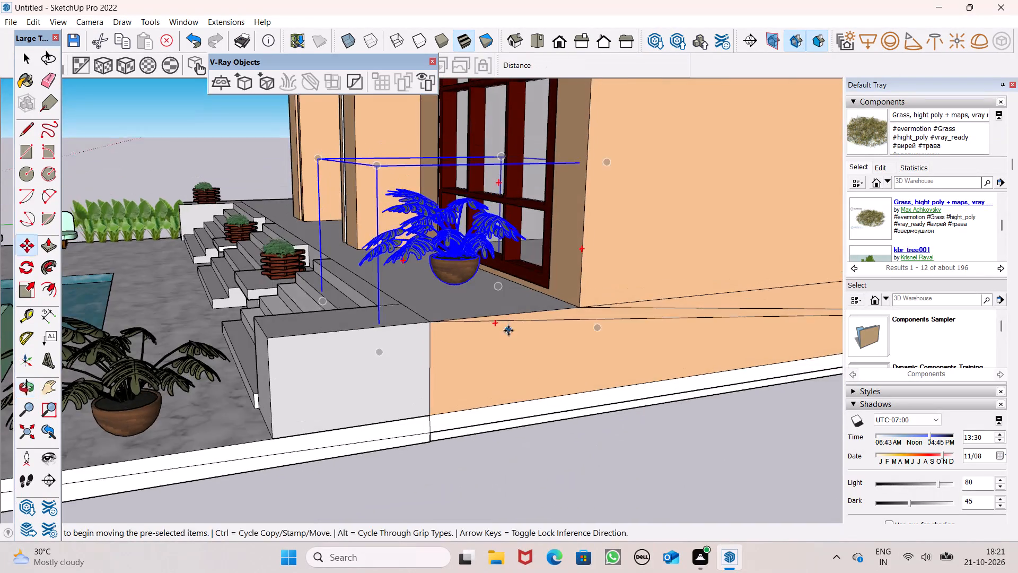
scroll(473, 320, "up", 5)
left_click_drag(509, 271, 592, 291)
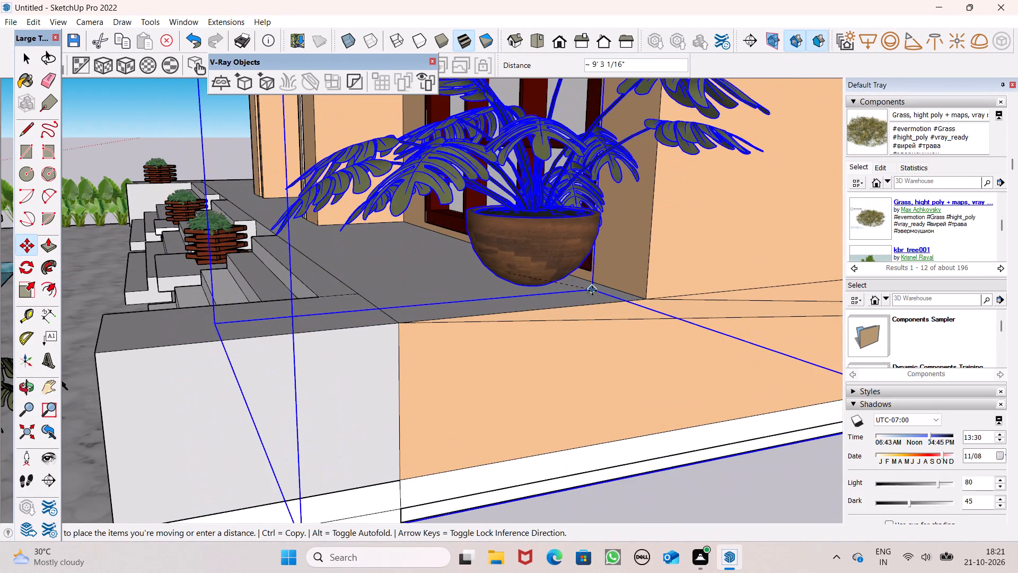
left_click_drag(592, 291, 586, 277)
Bring the VASO plant back along the facade over the porch corner and lower it toward the floor.
middle_click_drag(576, 305, 780, 299)
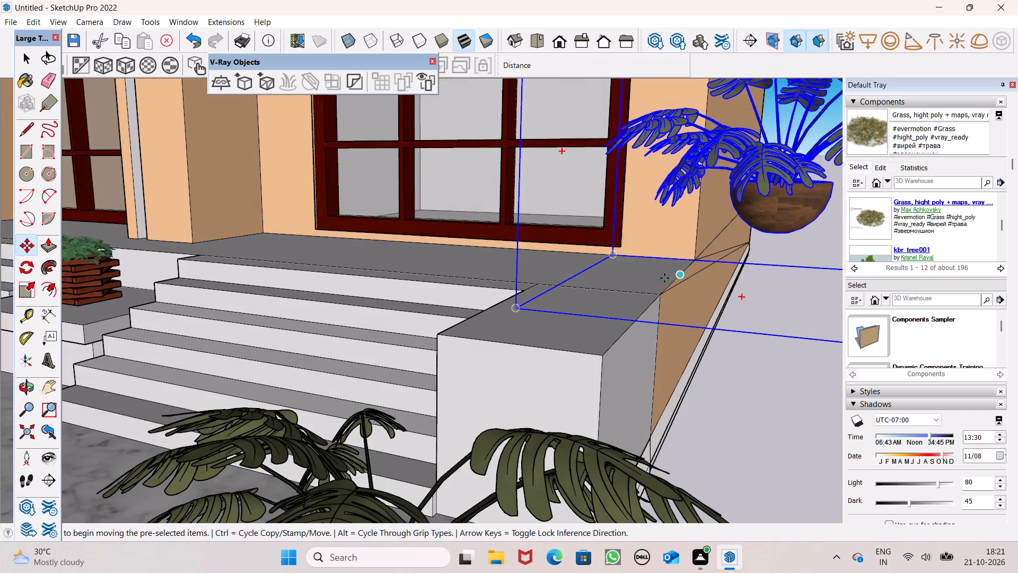
middle_click_drag(664, 278, 665, 290)
scroll(665, 290, "up", 1)
left_click_drag(608, 250, 492, 237)
scroll(698, 274, "down", 1)
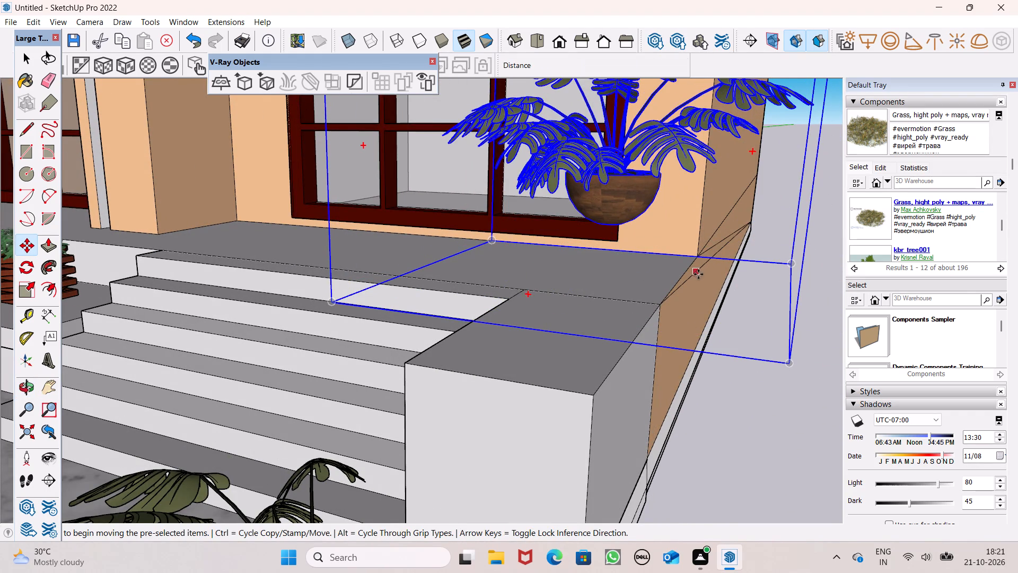
scroll(698, 274, "down", 1)
left_click_drag(634, 237, 632, 249)
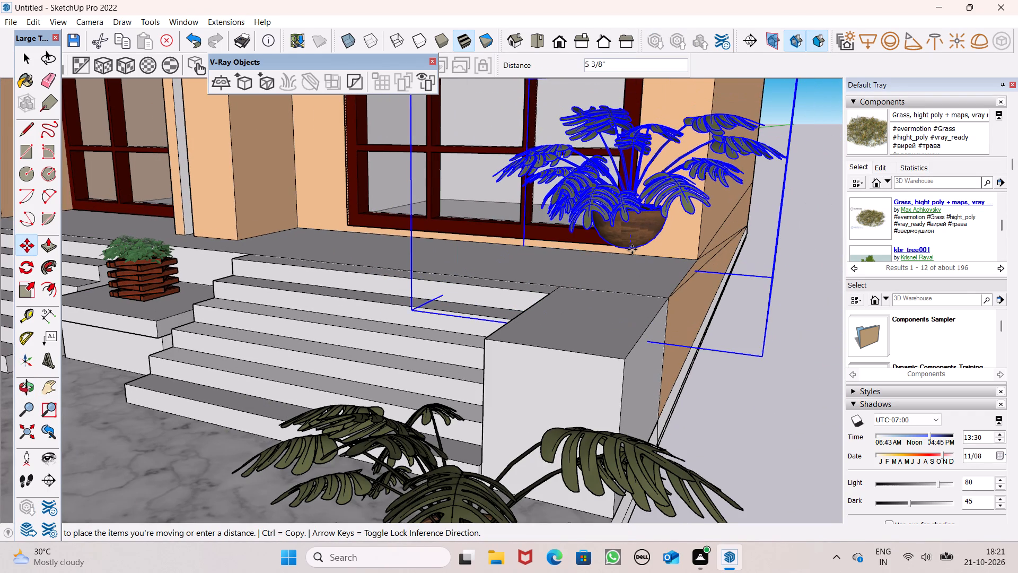
left_click_drag(632, 249, 630, 269)
Slide the VASO plant about 2' across the porch toward the window wall.
scroll(632, 258, "down", 4)
middle_click_drag(666, 295, 485, 291)
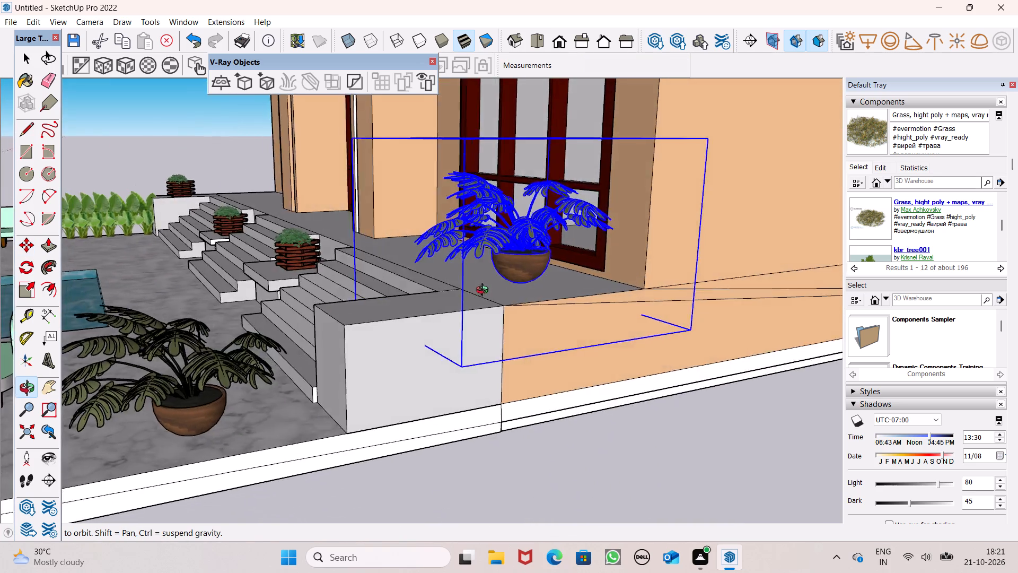
middle_click_drag(485, 291, 432, 333)
scroll(465, 323, "up", 6)
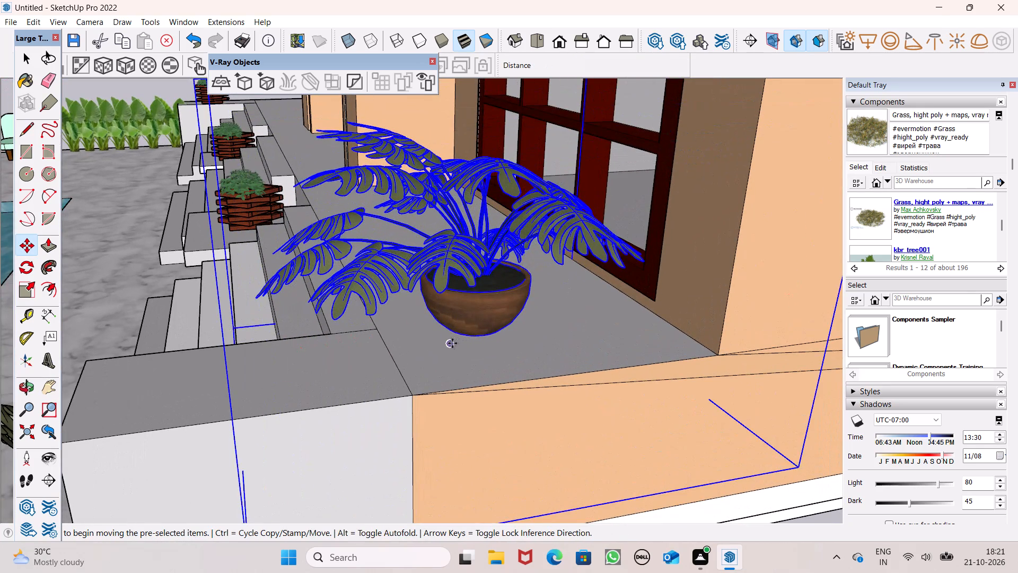
left_click_drag(452, 343, 530, 336)
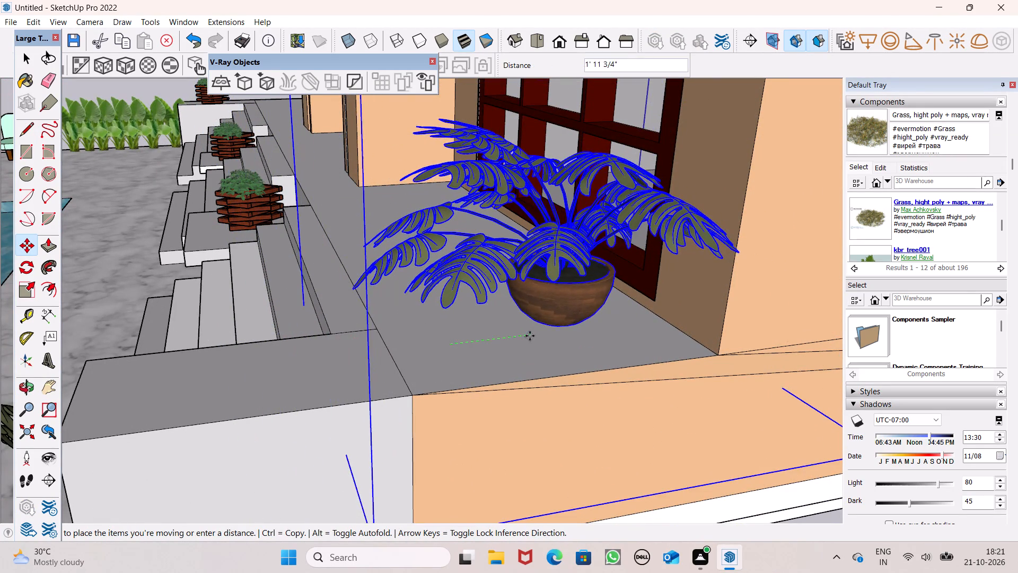
left_click_drag(530, 336, 529, 336)
Slide the VASO plant about 1' 3" along the facade, away from the building's outer corner.
middle_click_drag(533, 366, 844, 313)
scroll(695, 267, "up", 4)
middle_click_drag(683, 266, 689, 273)
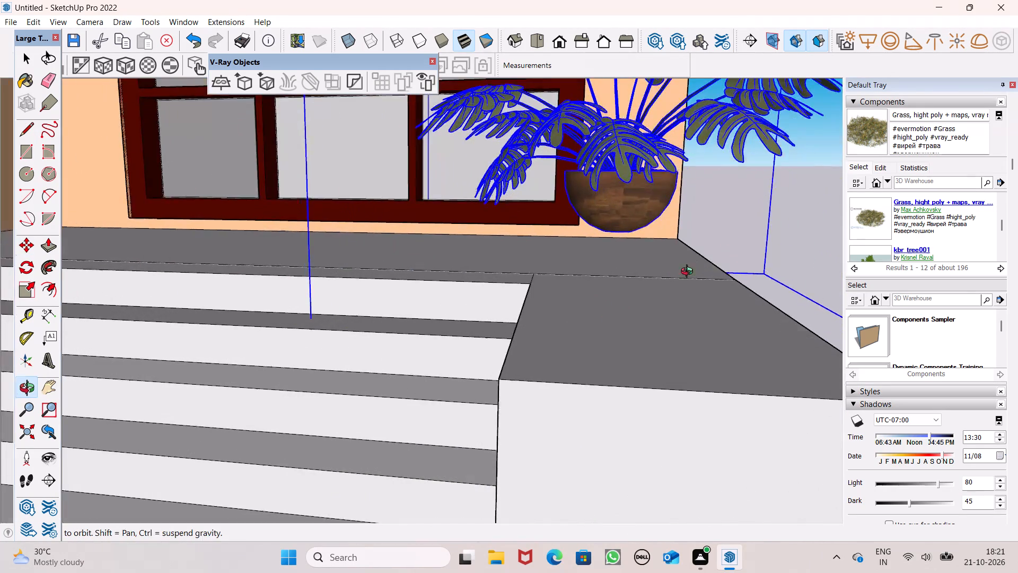
middle_click_drag(689, 273, 832, 313)
scroll(652, 254, "down", 4)
scroll(612, 205, "up", 5)
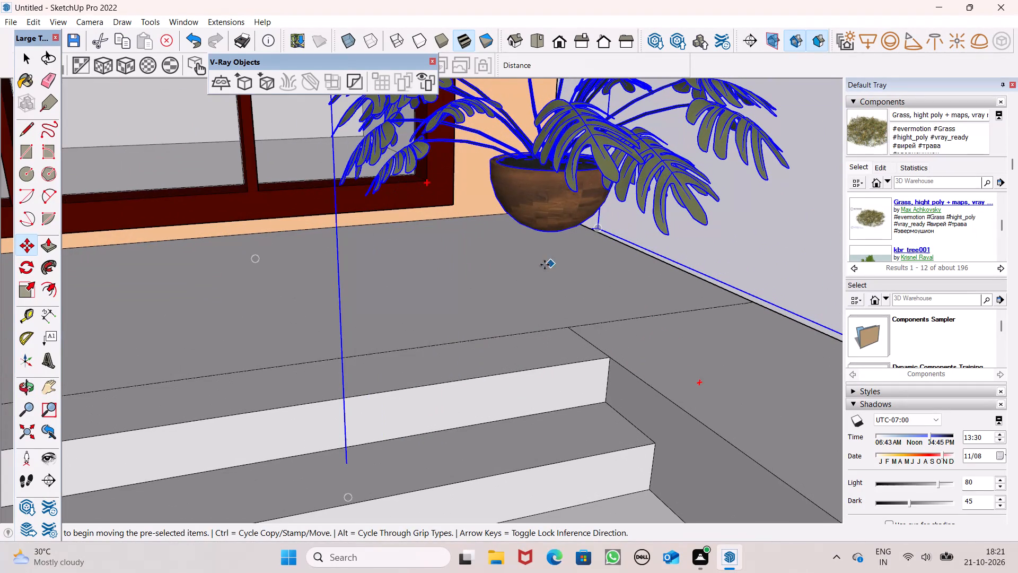
left_click_drag(549, 251, 491, 258)
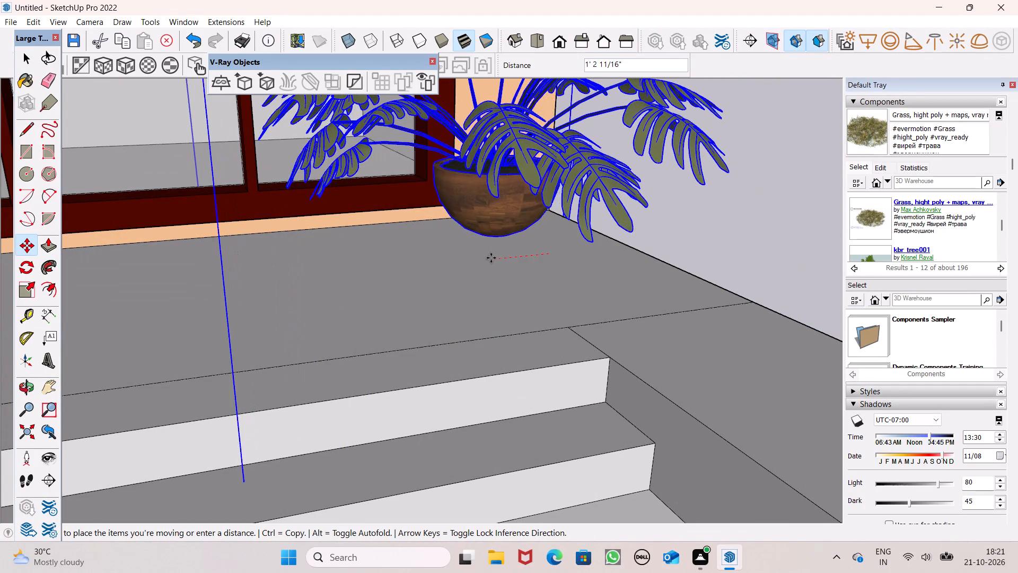
left_click_drag(491, 258, 488, 251)
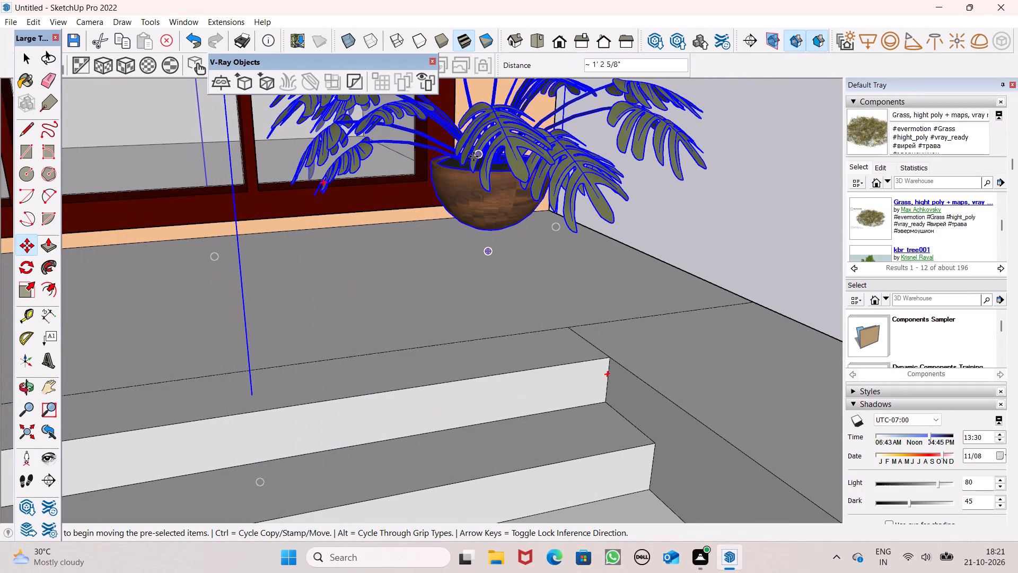
Lower the VASO plant about 5" so its pot rests on the porch floor, and deselect it.
left_click_drag(489, 254, 489, 270)
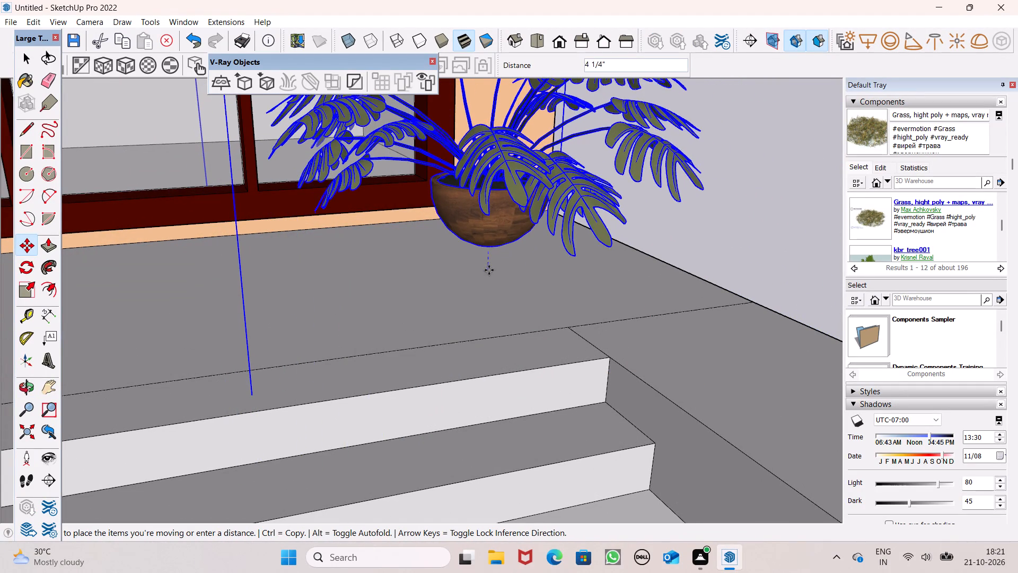
left_click_drag(489, 270, 487, 272)
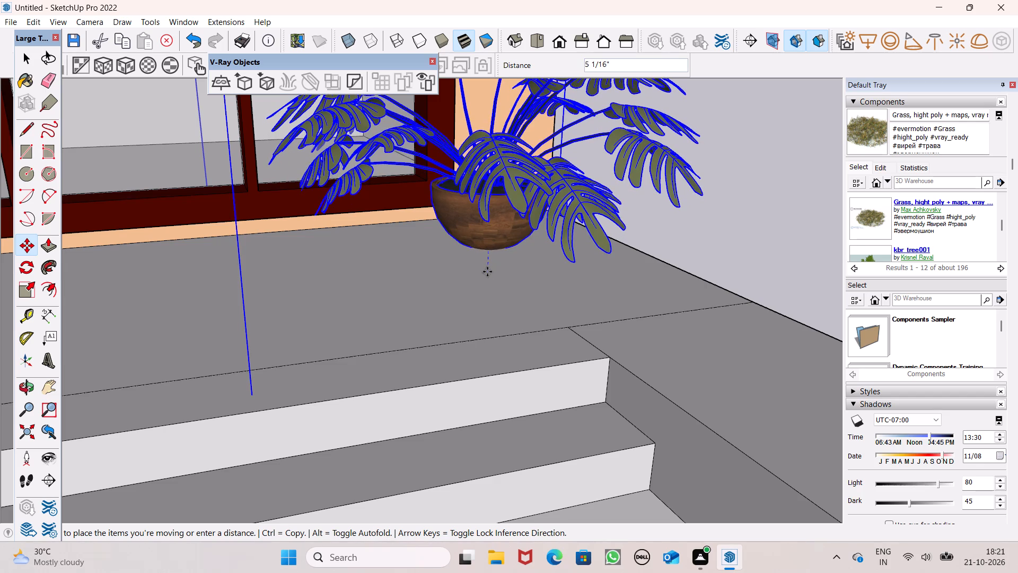
left_click_drag(487, 272, 487, 271)
scroll(463, 199, "down", 10)
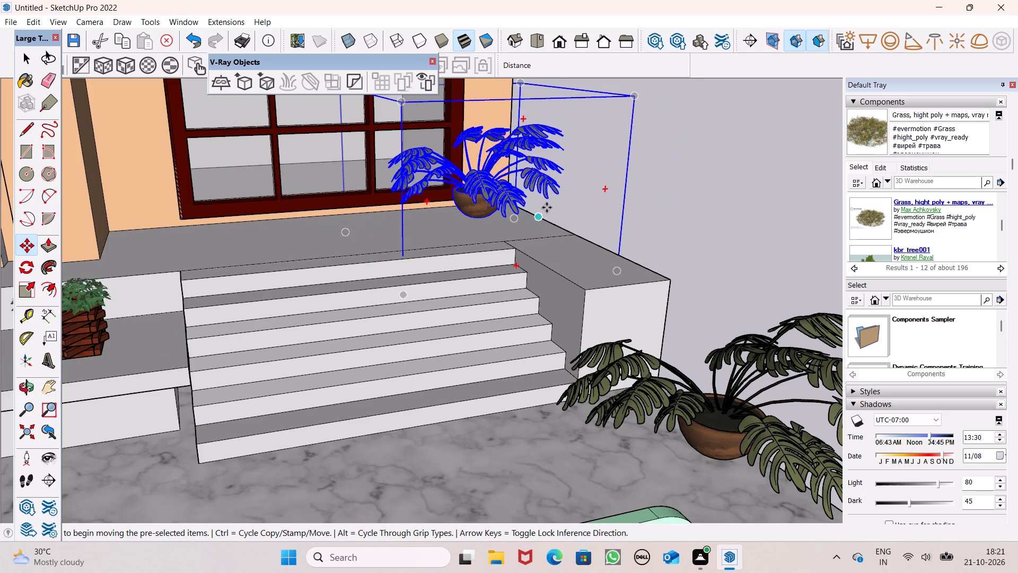
key("space")
left_click(766, 185)
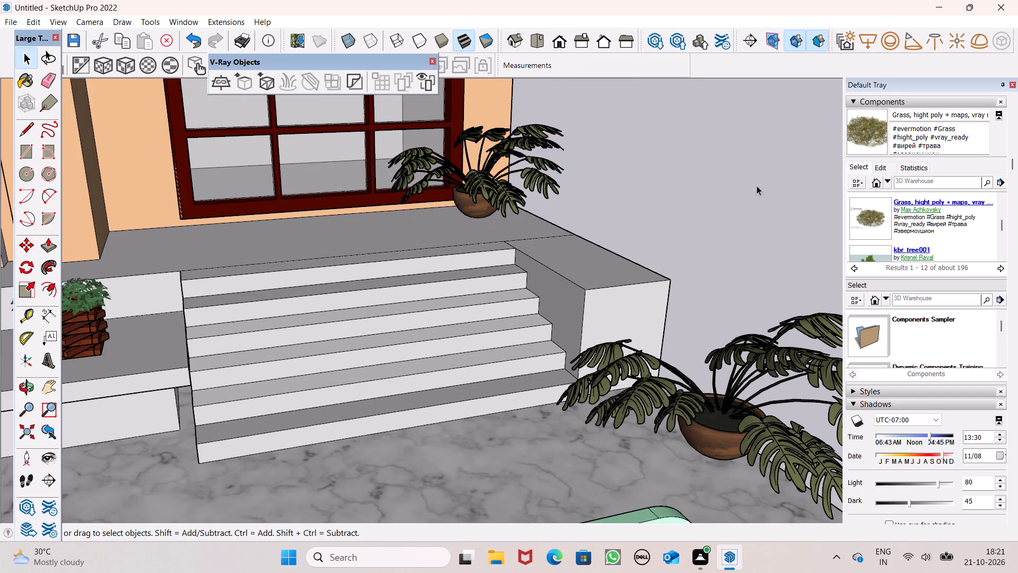
Review the plant placement on the porch and pool terrace against the whole building front.
scroll(701, 185, "down", 4)
middle_click_drag(696, 221, 472, 208)
middle_click_drag(472, 217, 478, 225)
scroll(564, 185, "down", 5)
scroll(642, 203, "down", 3)
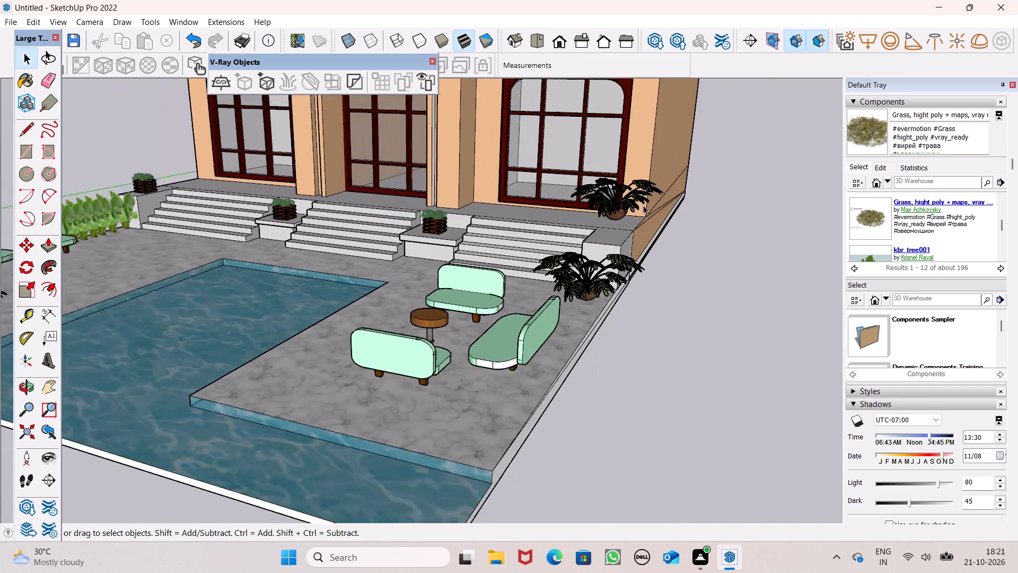
scroll(643, 205, "down", 6)
middle_click_drag(644, 218, 799, 173)
scroll(647, 228, "down", 5)
middle_click_drag(605, 244, 602, 280)
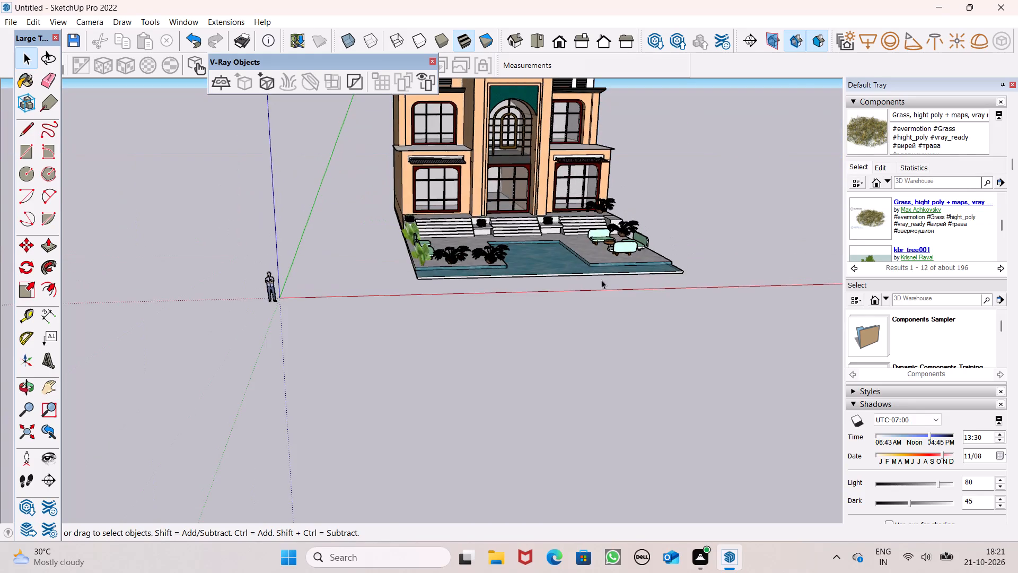
scroll(598, 286, "down", 7)
scroll(605, 183, "up", 7)
middle_click_drag(606, 212, 582, 185)
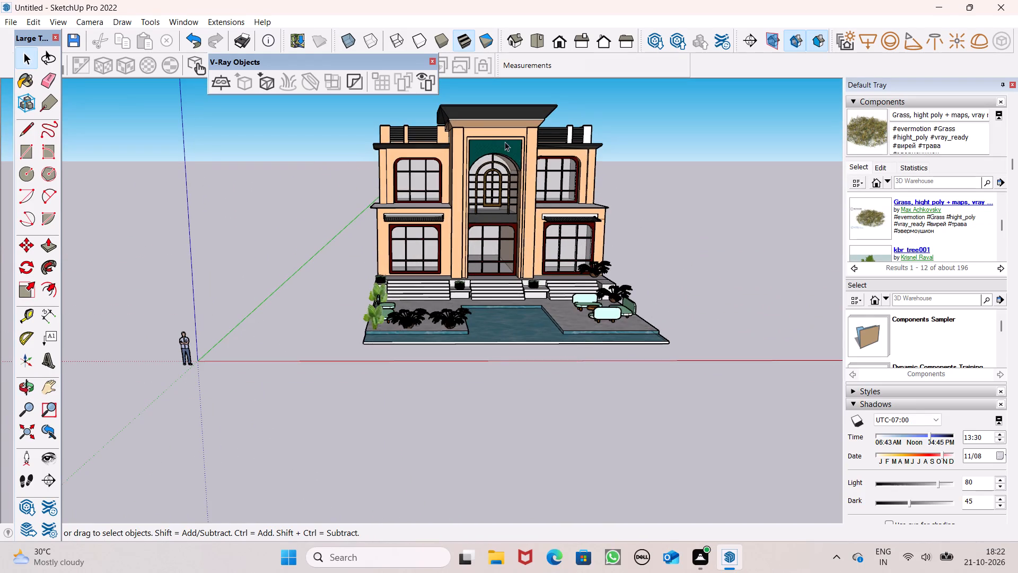
scroll(464, 255, "down", 3)
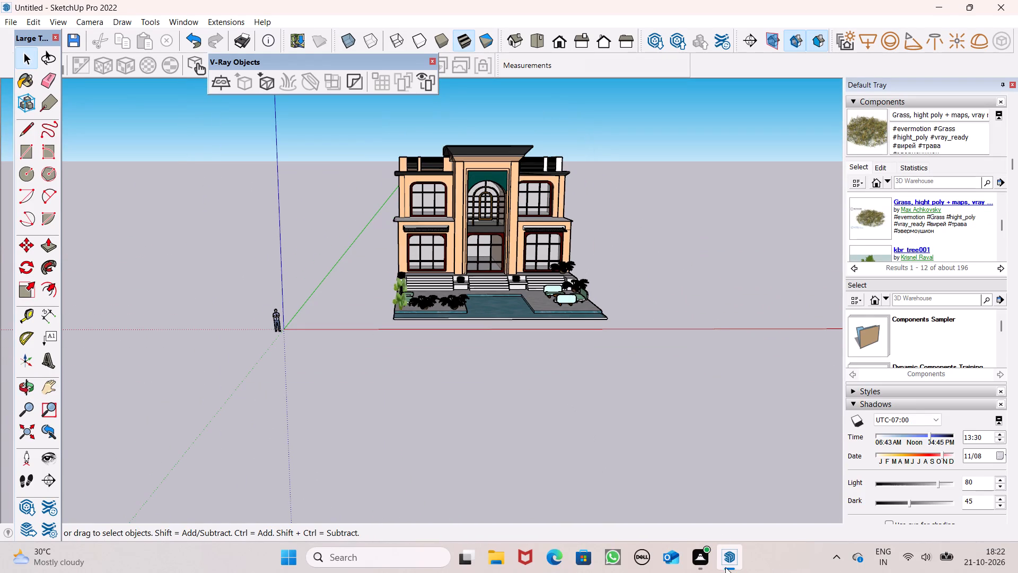
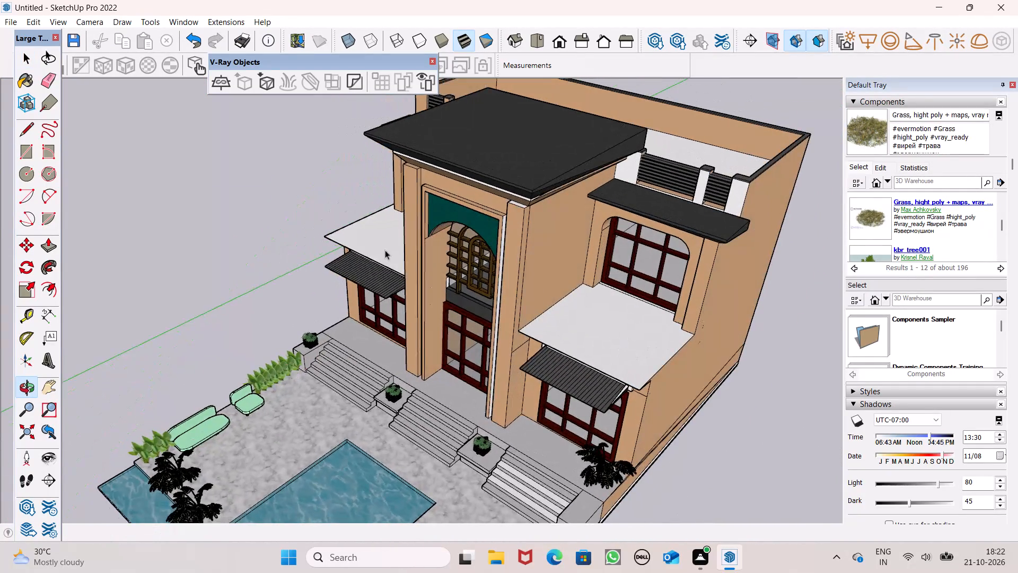
Look through the Colors-Named material collection for a colour suited to the white pillars of the roof railing.
scroll(387, 248, "up", 1)
scroll(474, 213, "down", 1)
scroll(764, 197, "up", 8)
scroll(767, 194, "down", 2)
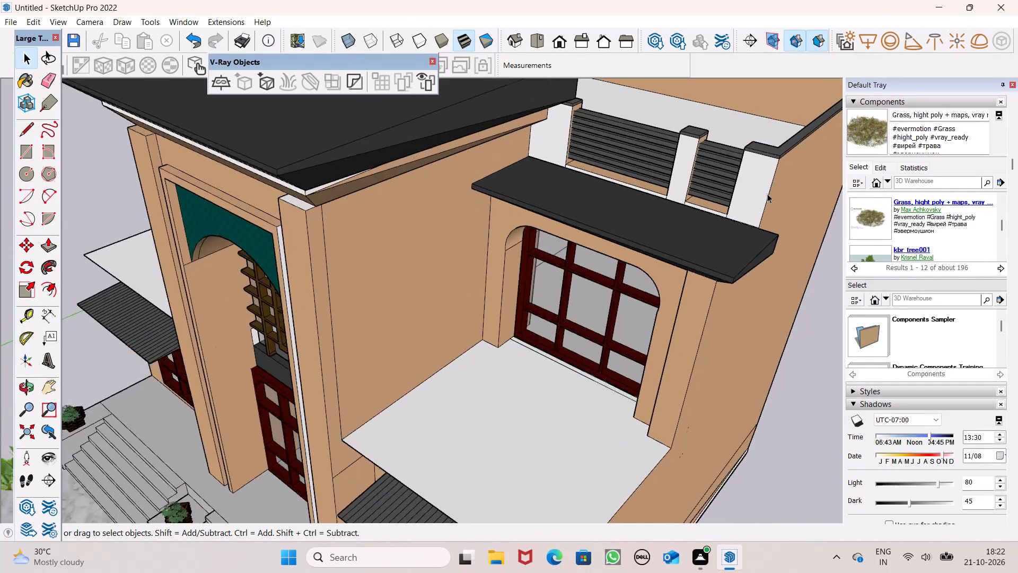
scroll(767, 194, "down", 2)
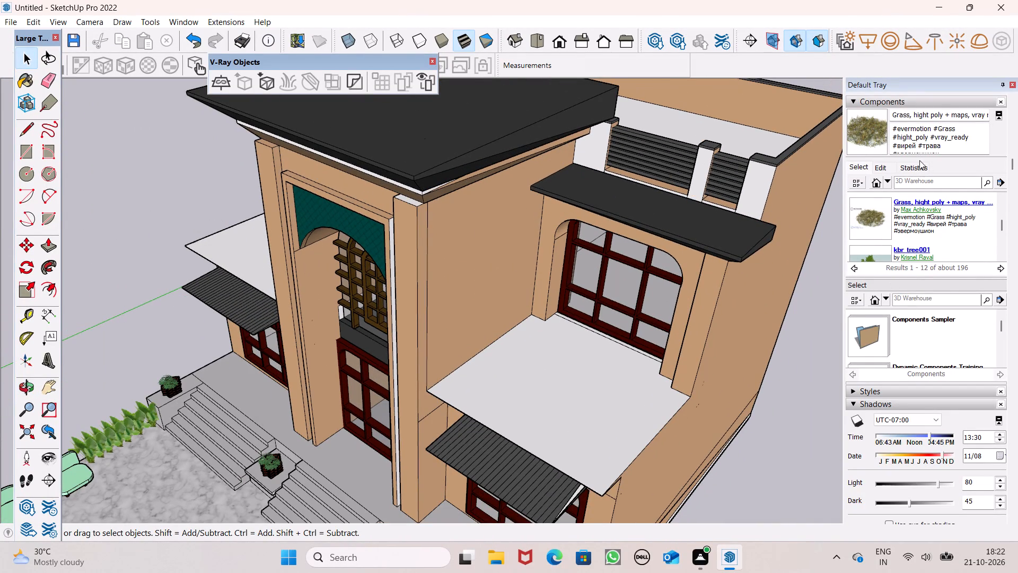
scroll(919, 160, "up", 4)
scroll(921, 159, "down", 15)
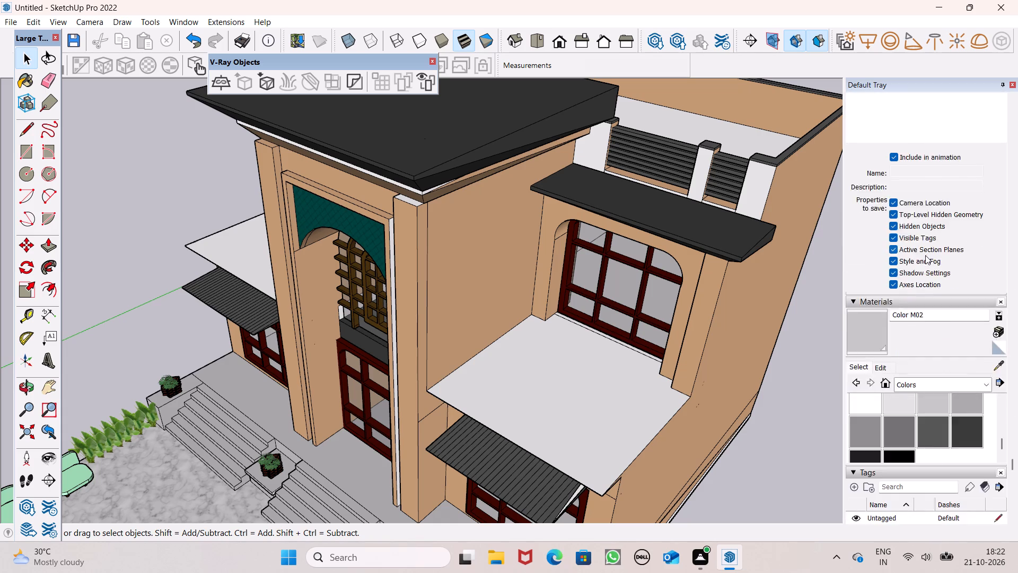
scroll(929, 263, "down", 4)
left_click(918, 282)
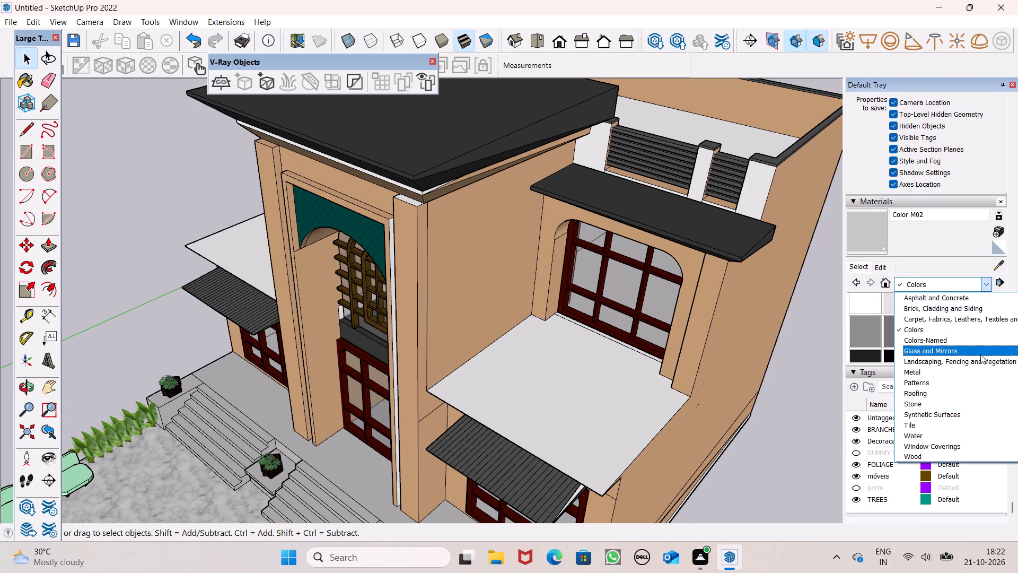
left_click(994, 337)
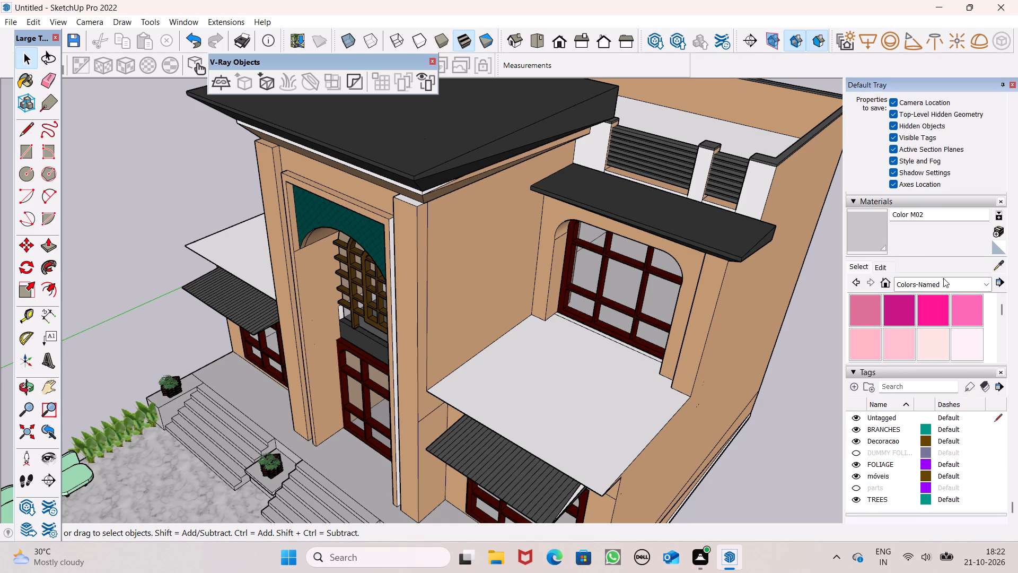
scroll(954, 314, "down", 4)
scroll(917, 441, "down", 2)
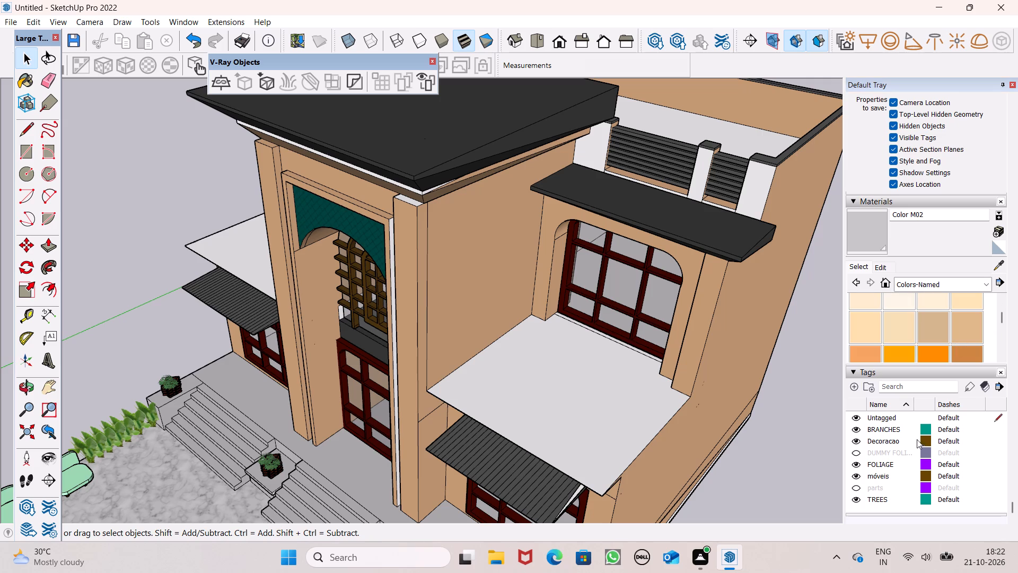
scroll(917, 438, "down", 4)
scroll(912, 471, "up", 3)
scroll(916, 470, "down", 5)
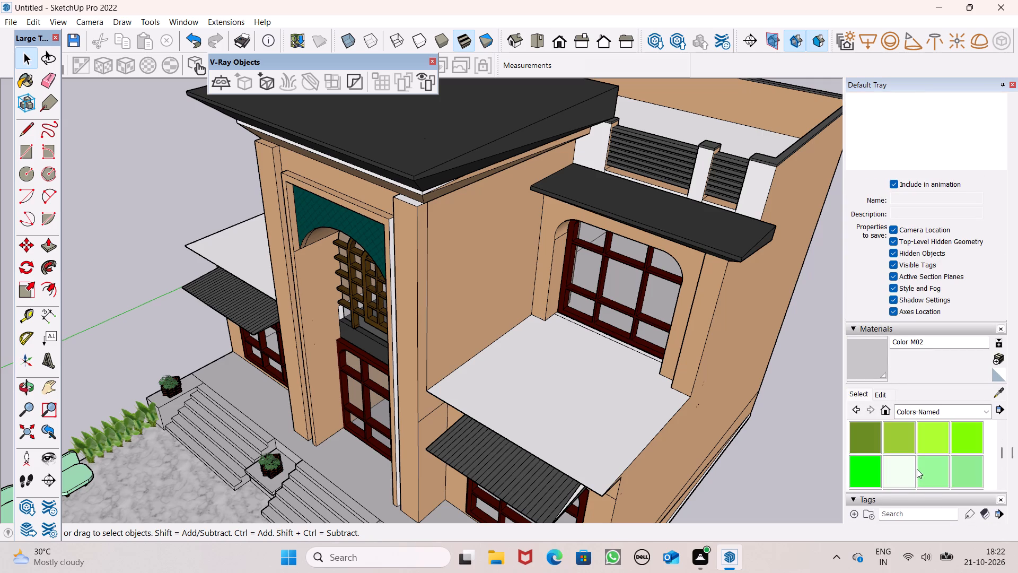
scroll(917, 469, "down", 3)
scroll(937, 418, "down", 12)
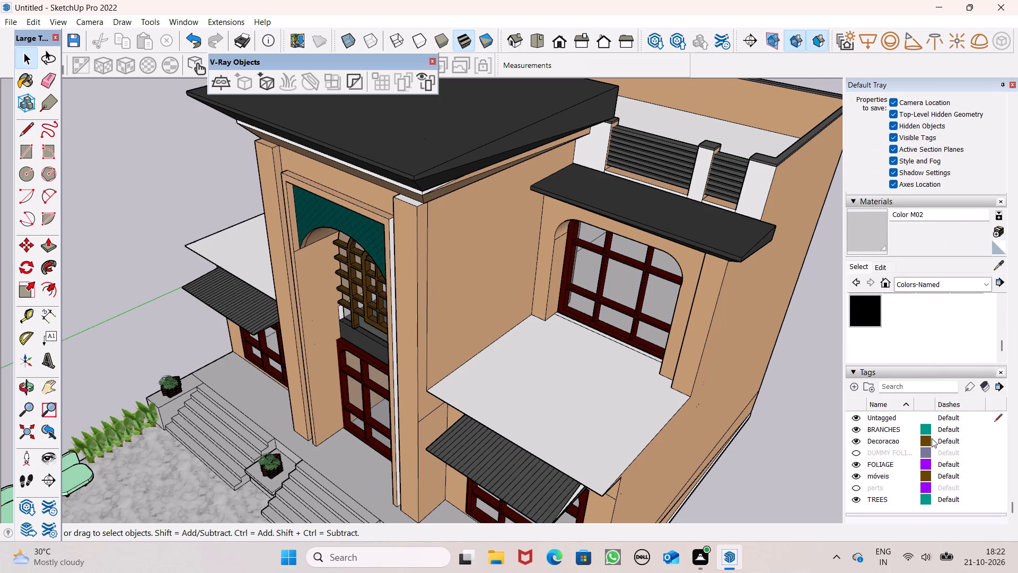
scroll(932, 438, "down", 9)
Paint the front faces of the three white pillars along the louvred roof railing with Color C04 from the Colors collection.
left_click(978, 283)
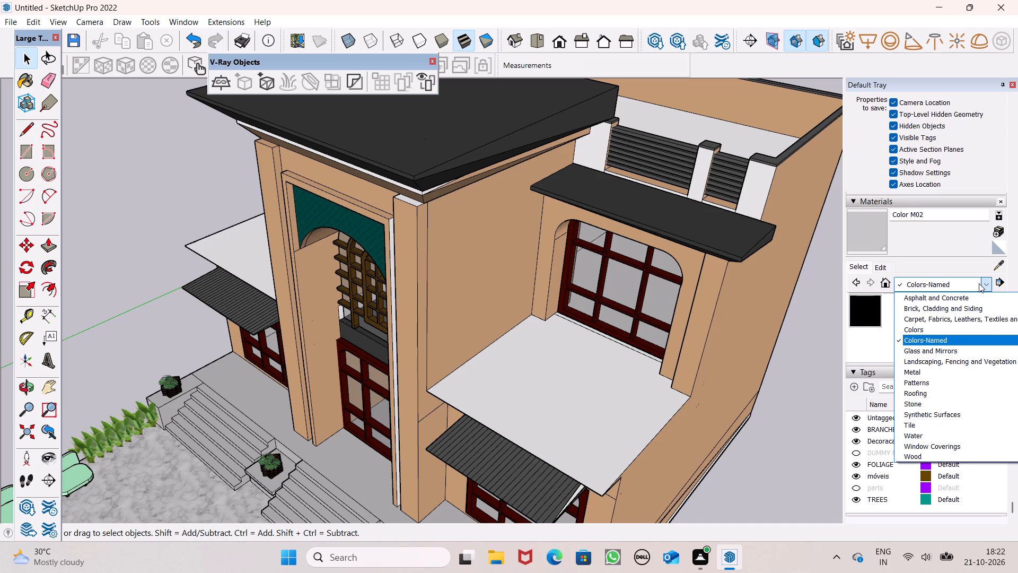
left_click(998, 332)
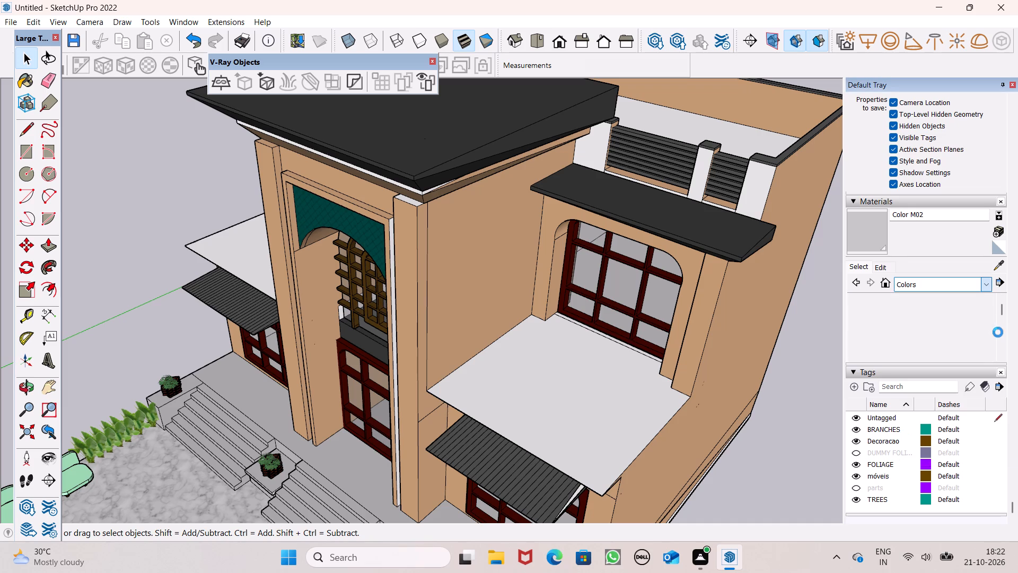
scroll(922, 446, "down", 5)
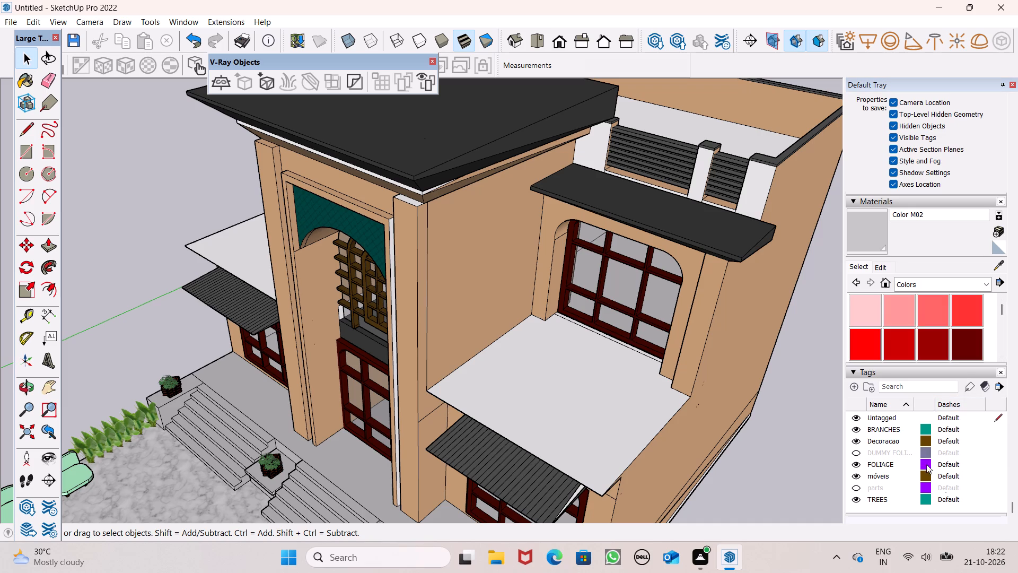
left_click(902, 406)
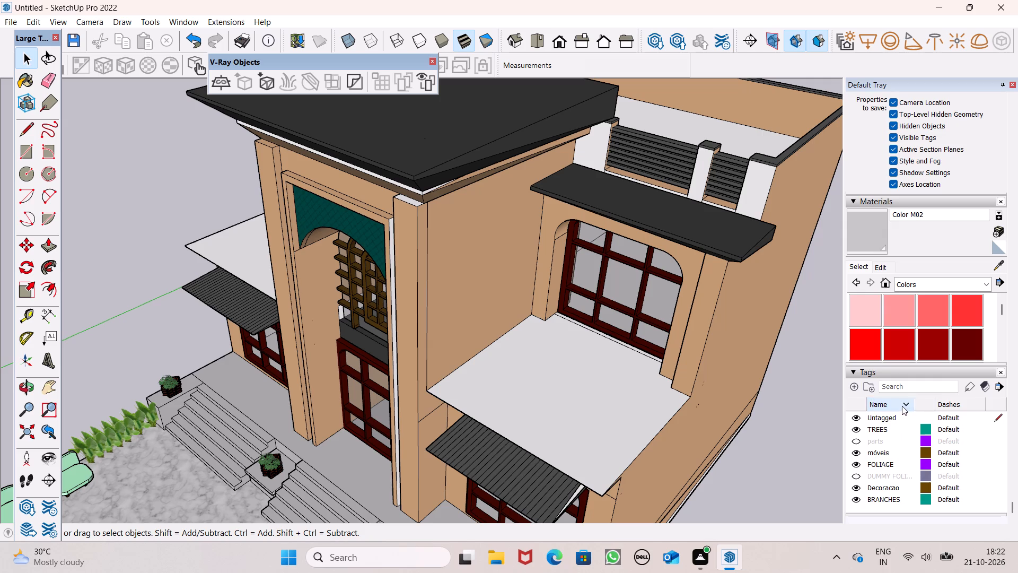
scroll(903, 438, "down", 6)
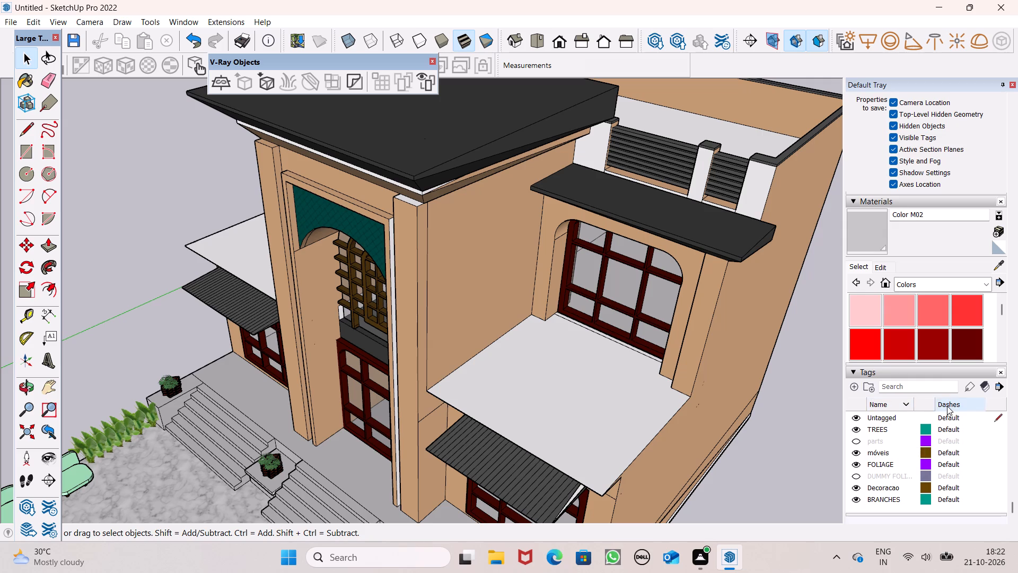
left_click(947, 406)
scroll(965, 436, "down", 7)
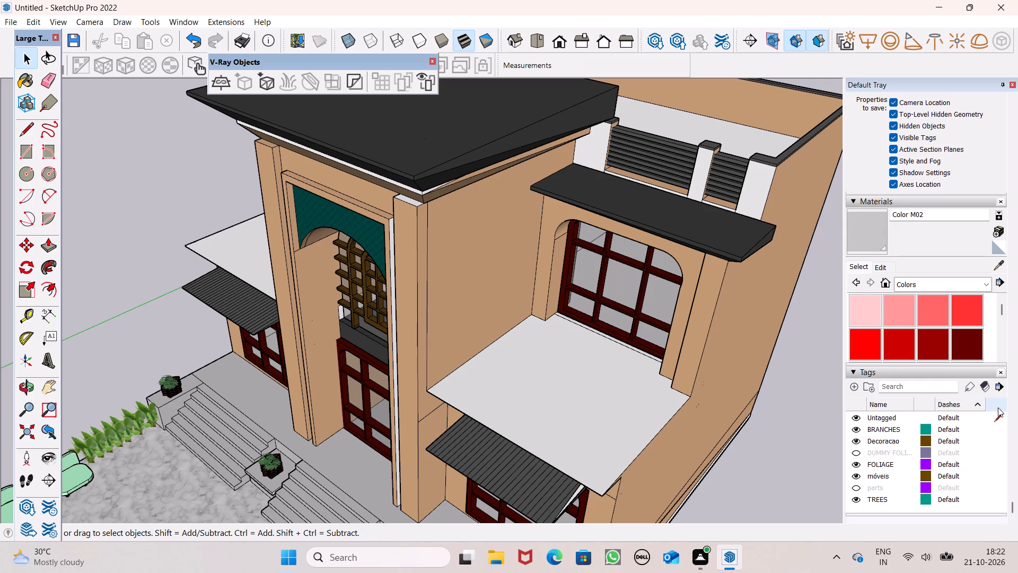
scroll(919, 323, "down", 2)
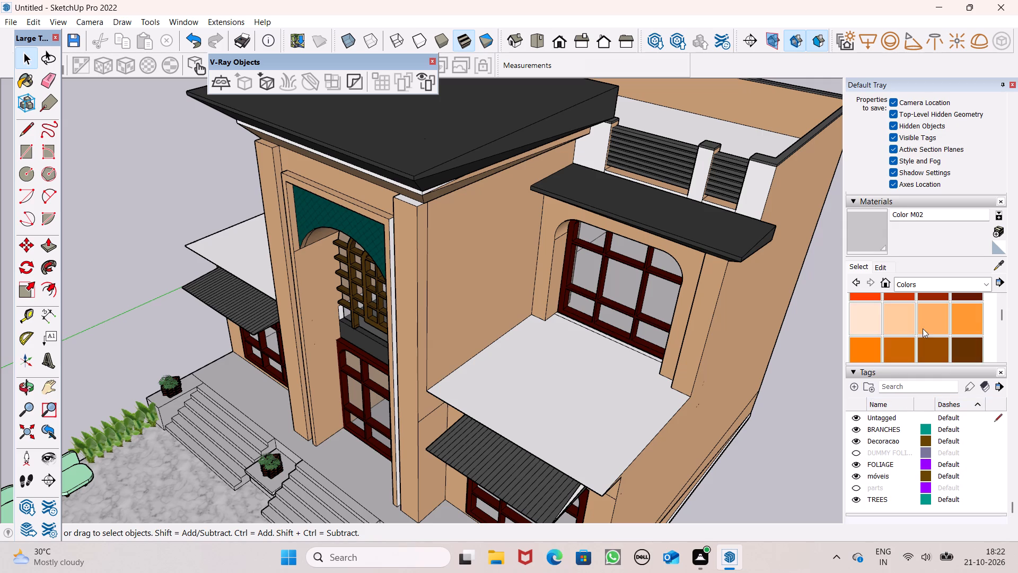
scroll(929, 329, "up", 1)
scroll(929, 329, "down", 1)
left_click(960, 323)
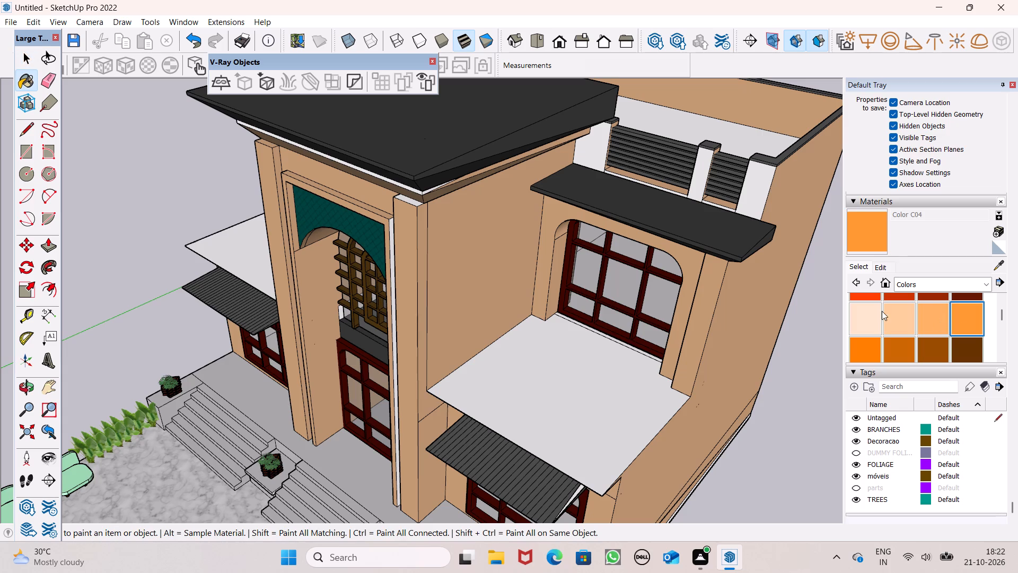
scroll(704, 146, "up", 5)
left_click(706, 166)
scroll(707, 166, "up", 4)
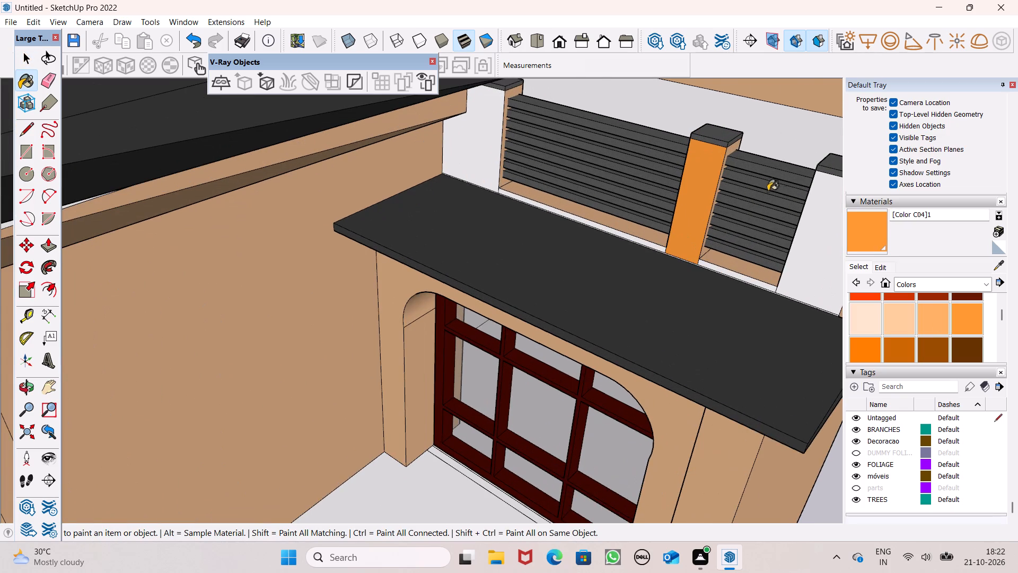
left_click_drag(796, 209, 801, 214)
left_click(808, 216)
scroll(480, 161, "up", 2)
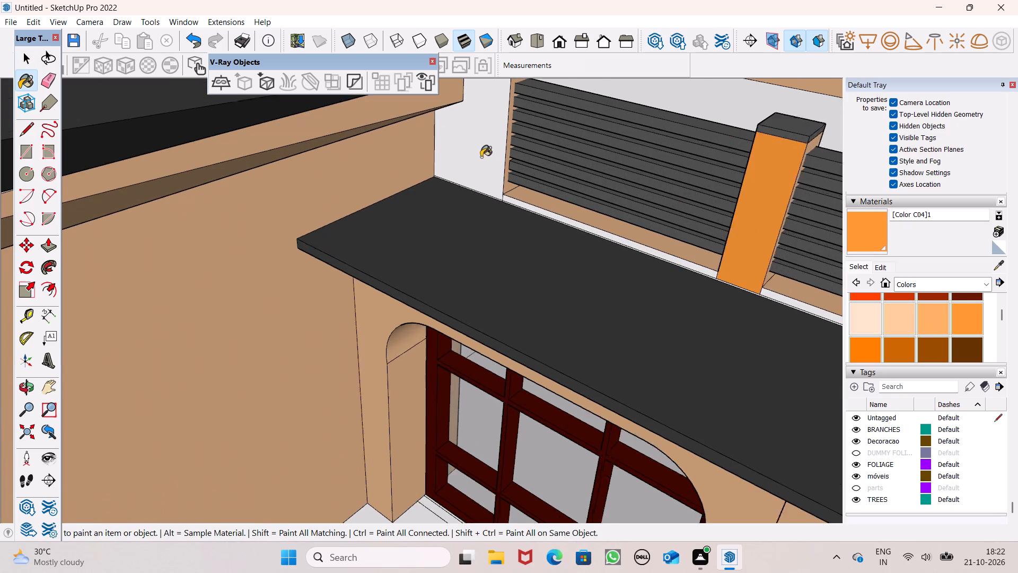
scroll(481, 157, "up", 1)
left_click(487, 150)
scroll(488, 163, "down", 4)
scroll(599, 213, "down", 2)
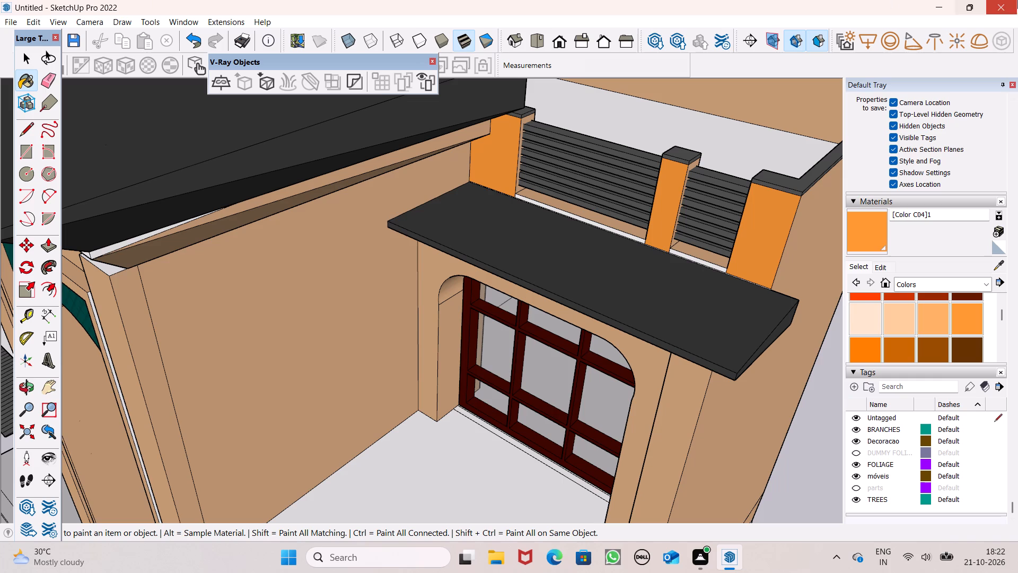
Edit the pillars' orange material to an RGB colour of 229, 158, 104.
left_click(882, 268)
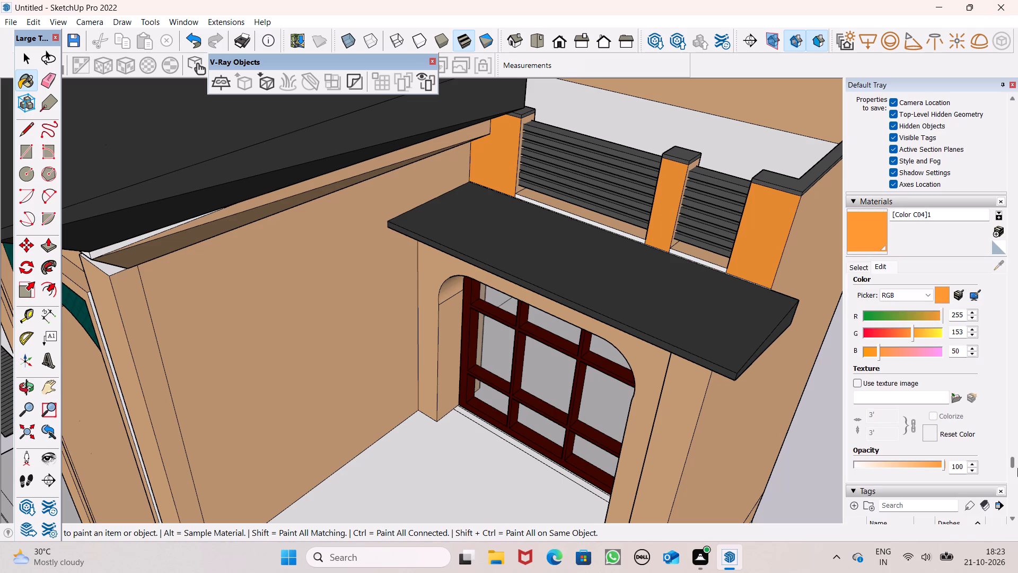
double_click(926, 318)
left_click_drag(925, 315, 920, 315)
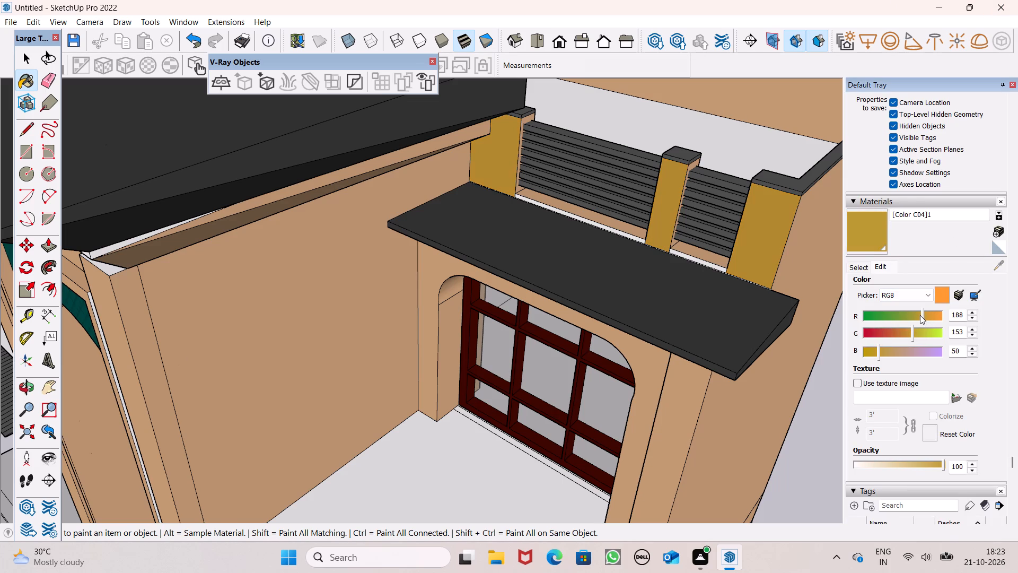
left_click_drag(920, 315, 937, 314)
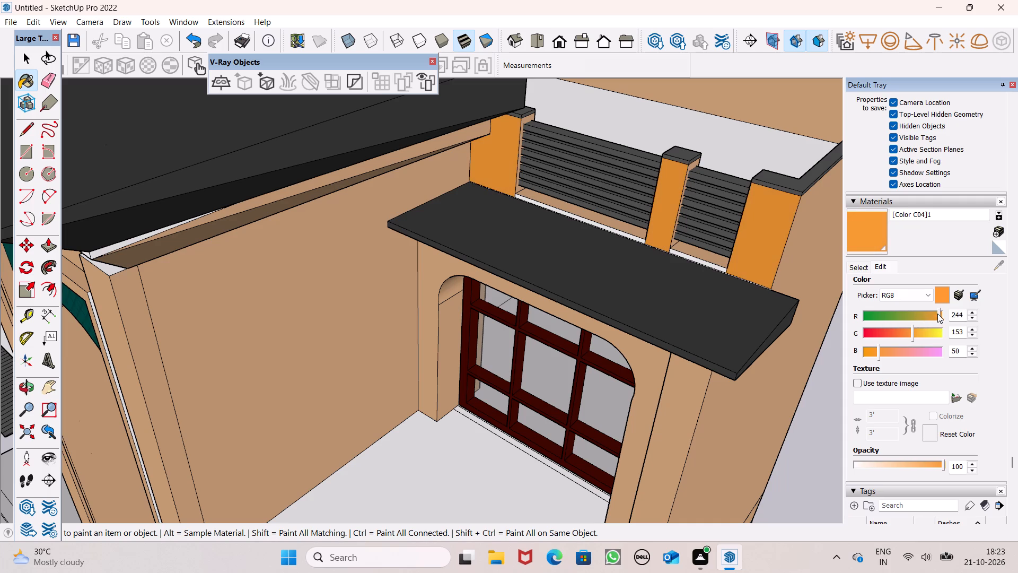
left_click_drag(937, 314, 931, 317)
left_click(931, 317)
left_click_drag(917, 333, 902, 336)
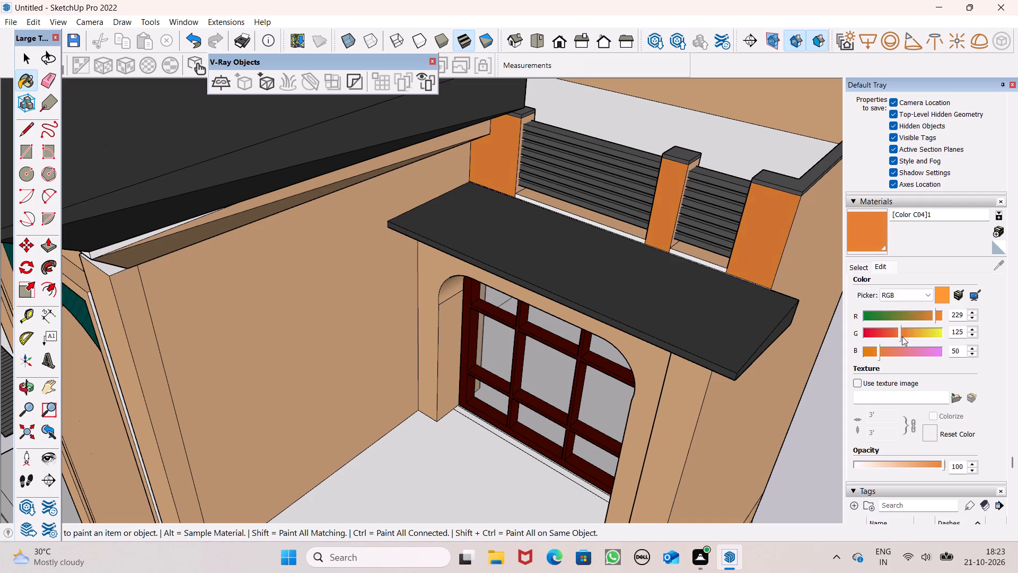
left_click_drag(902, 336, 915, 336)
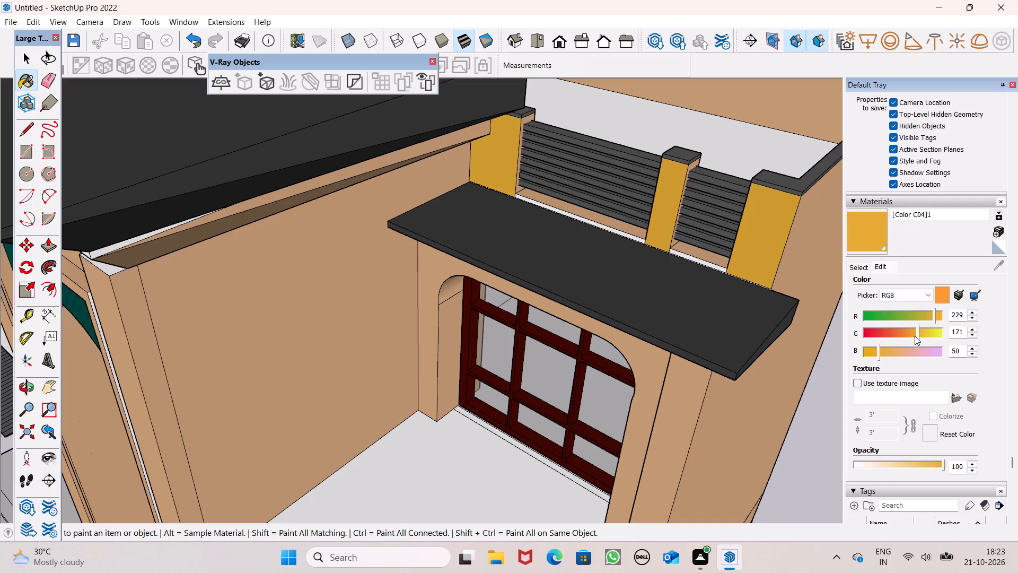
left_click_drag(915, 336, 911, 336)
left_click_drag(891, 350, 896, 348)
Try different blue values for the pillar material and set it to 110.
scroll(697, 337, "down", 5)
middle_click_drag(694, 323, 752, 284)
scroll(714, 283, "down", 2)
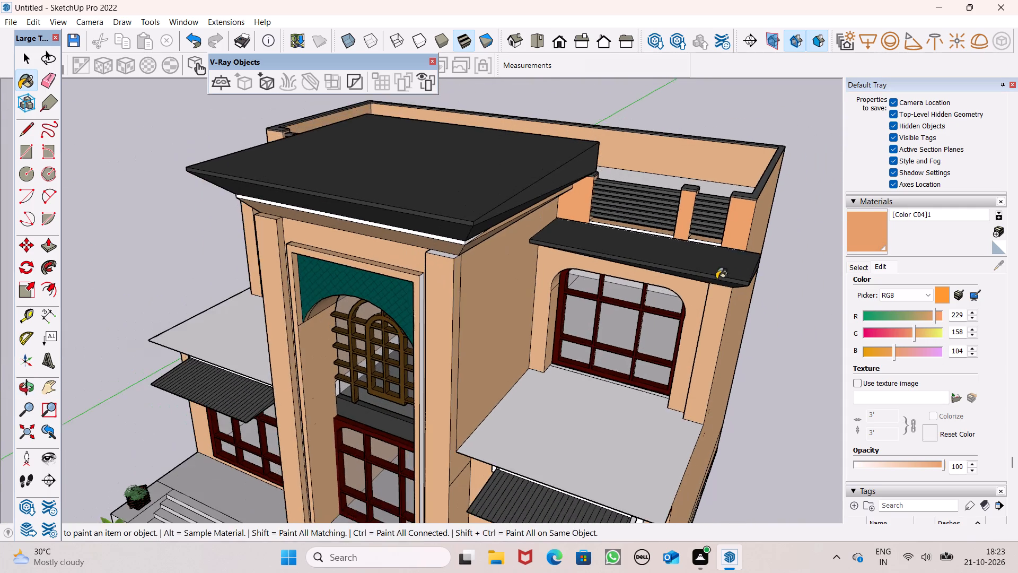
middle_click_drag(721, 271, 743, 224)
scroll(753, 214, "up", 8)
scroll(750, 224, "down", 4)
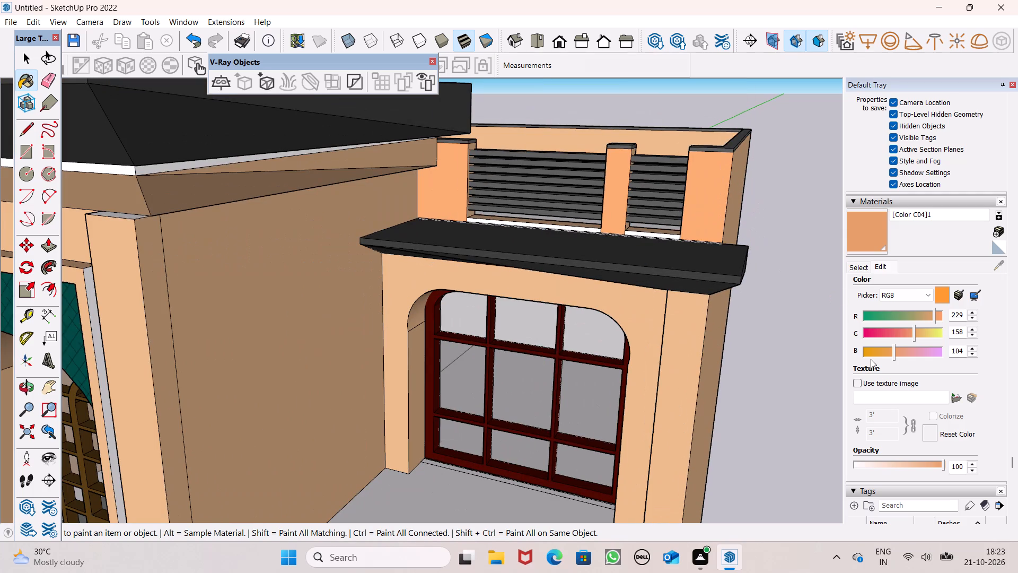
left_click_drag(891, 351, 905, 351)
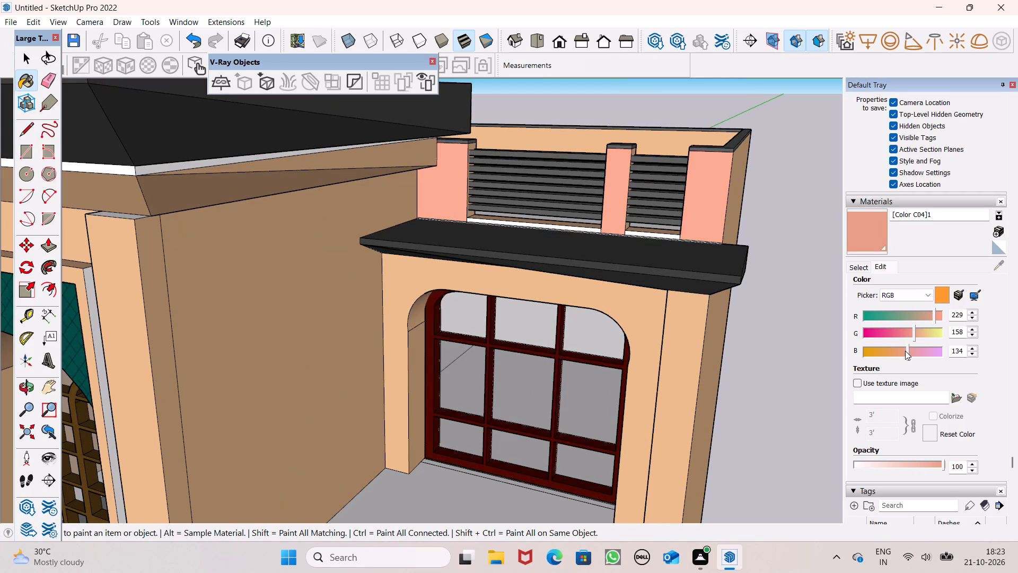
left_click_drag(905, 351, 893, 353)
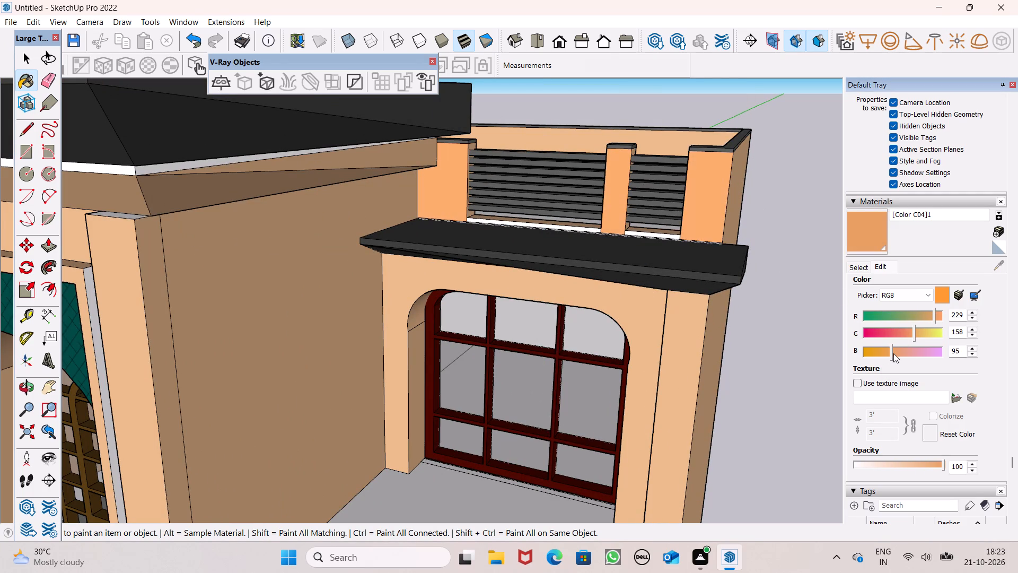
left_click_drag(893, 353, 906, 355)
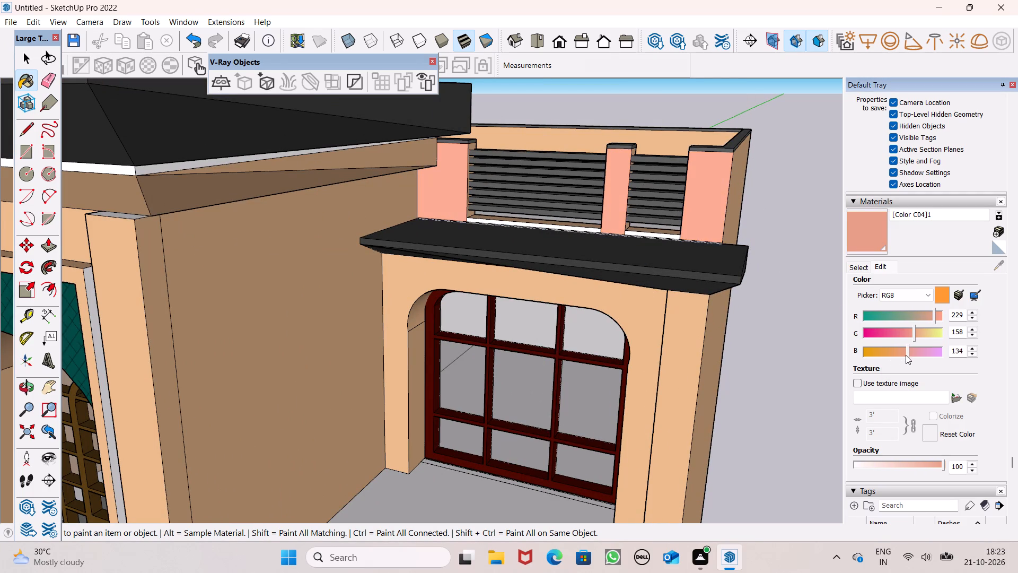
left_click_drag(906, 355, 898, 357)
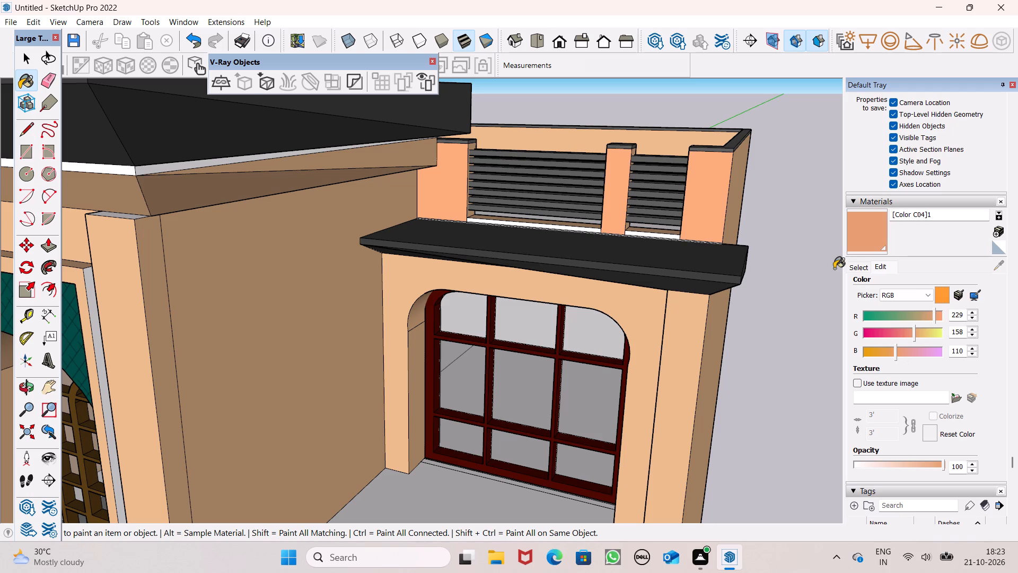
Set the pillar material's red value to 220 and check the colour against the whole facade.
scroll(829, 265, "down", 4)
middle_click_drag(819, 275, 817, 342)
scroll(773, 290, "up", 7)
scroll(777, 310, "down", 3)
middle_click_drag(782, 328, 784, 299)
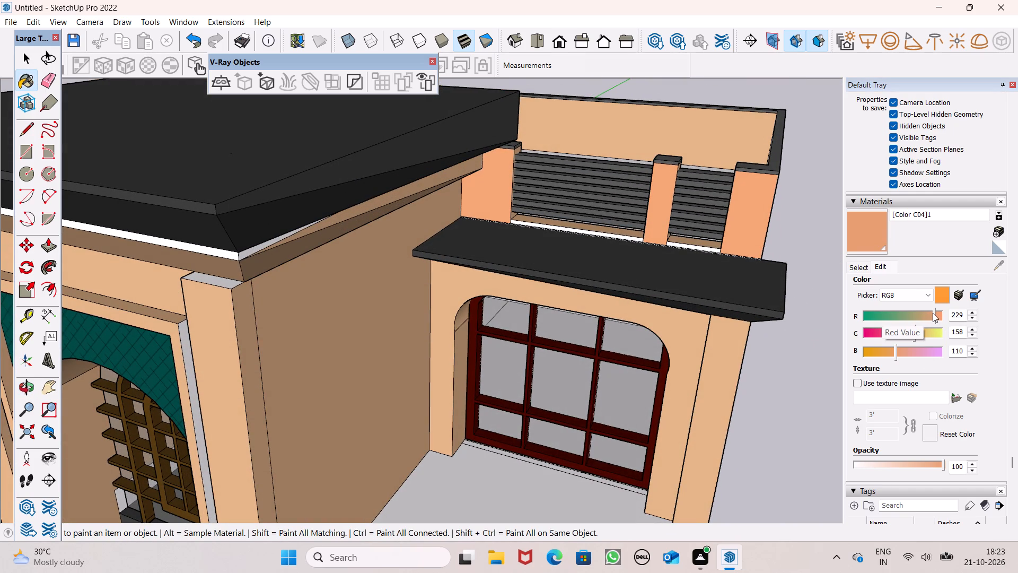
left_click(933, 312)
scroll(752, 274, "down", 4)
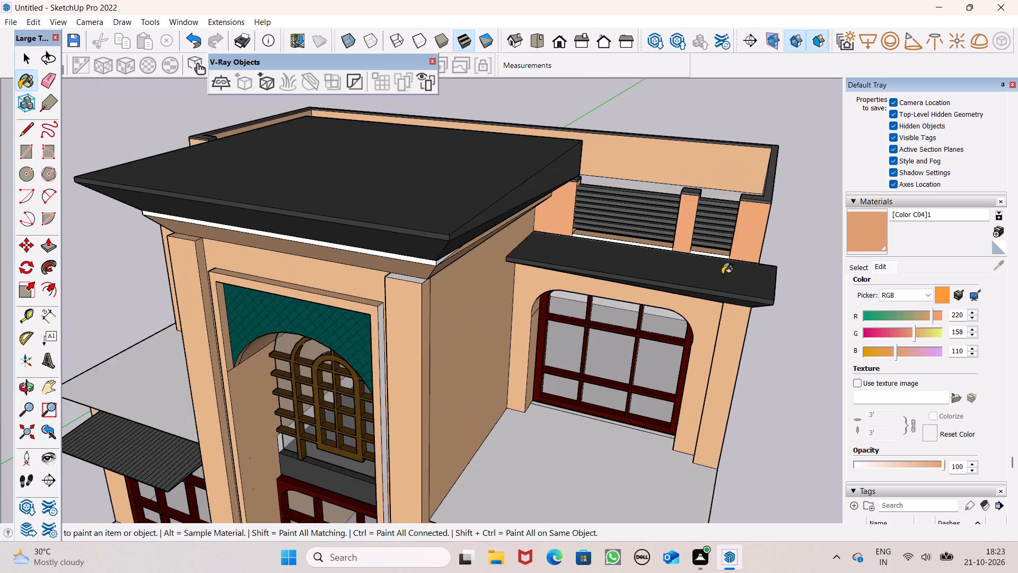
middle_click_drag(716, 272, 699, 194)
left_click(867, 239)
scroll(698, 225, "down", 4)
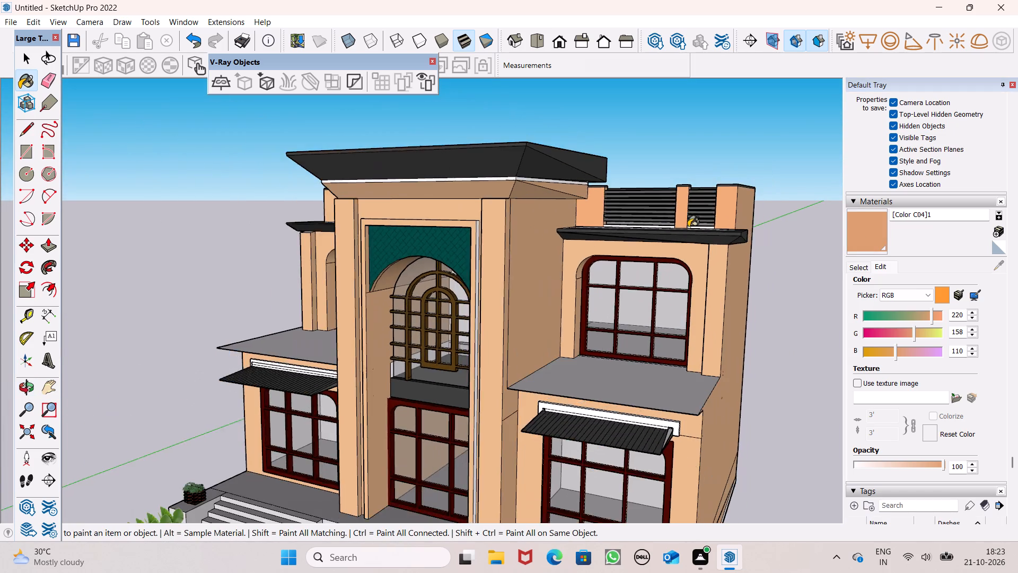
Paint the base area of the end pillar on the louvred roof railing with the edited Color C04 material.
middle_click_drag(652, 232, 483, 286)
scroll(664, 303, "up", 8)
scroll(667, 259, "up", 4)
scroll(668, 258, "down", 1)
scroll(668, 258, "up", 2)
middle_click_drag(671, 254, 1004, 249)
scroll(591, 263, "up", 13)
left_click(666, 164)
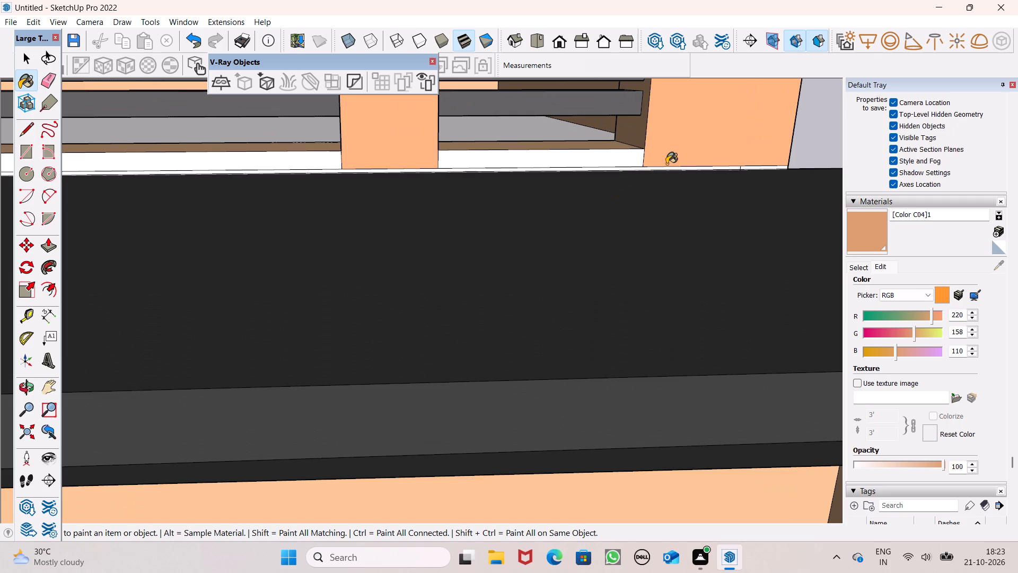
left_click(668, 149)
Paint the porch floor at the top of the entrance steps with the edited Color C04 material.
scroll(660, 170, "down", 20)
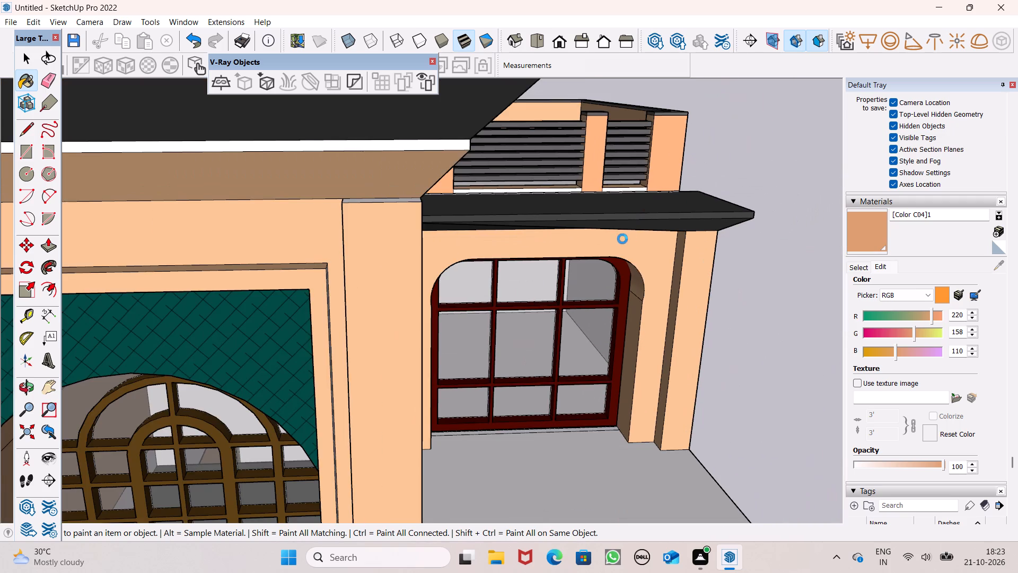
middle_click_drag(622, 239, 560, 223)
scroll(628, 259, "up", 4)
scroll(675, 218, "down", 6)
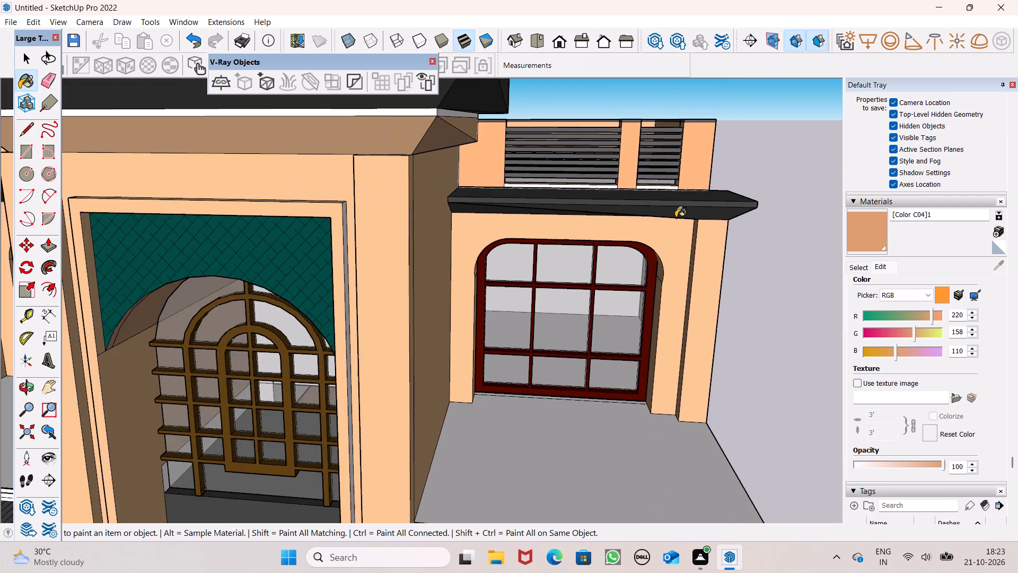
scroll(675, 218, "down", 2)
middle_click_drag(639, 344, 639, 332)
scroll(656, 273, "down", 6)
scroll(688, 362, "down", 6)
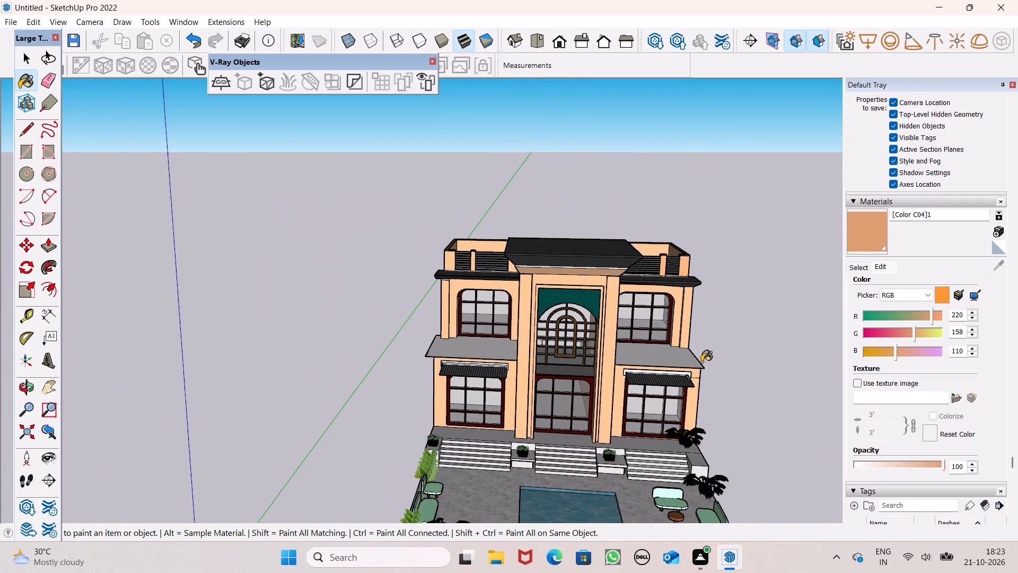
scroll(543, 418, "up", 4)
scroll(349, 502, "up", 6)
middle_click_drag(497, 464, 565, 456)
scroll(463, 417, "up", 1)
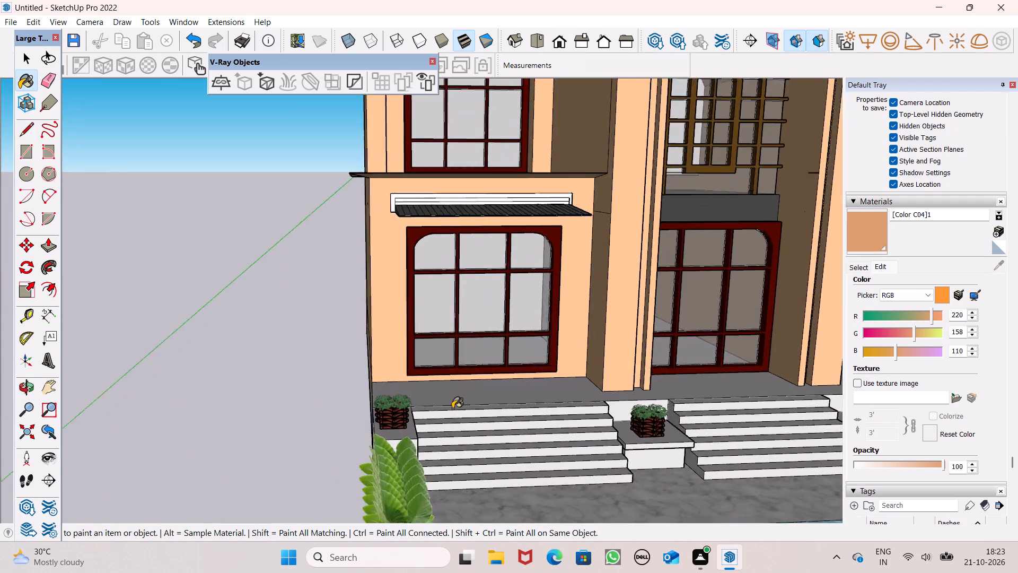
scroll(452, 409, "up", 5)
left_click(459, 378)
Paint the top of the planter plinth at the outer end of the steps, beside the leafy hedge, with the same orange material.
scroll(459, 383, "down", 12)
middle_click_drag(443, 396, 498, 458)
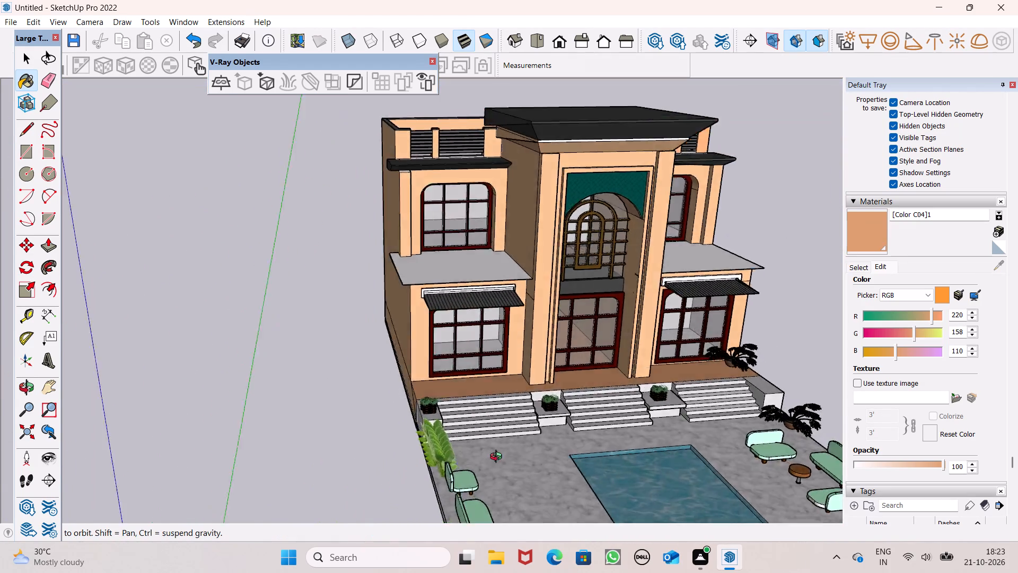
middle_click_drag(498, 458, 677, 449)
scroll(524, 417, "up", 12)
left_click(508, 388)
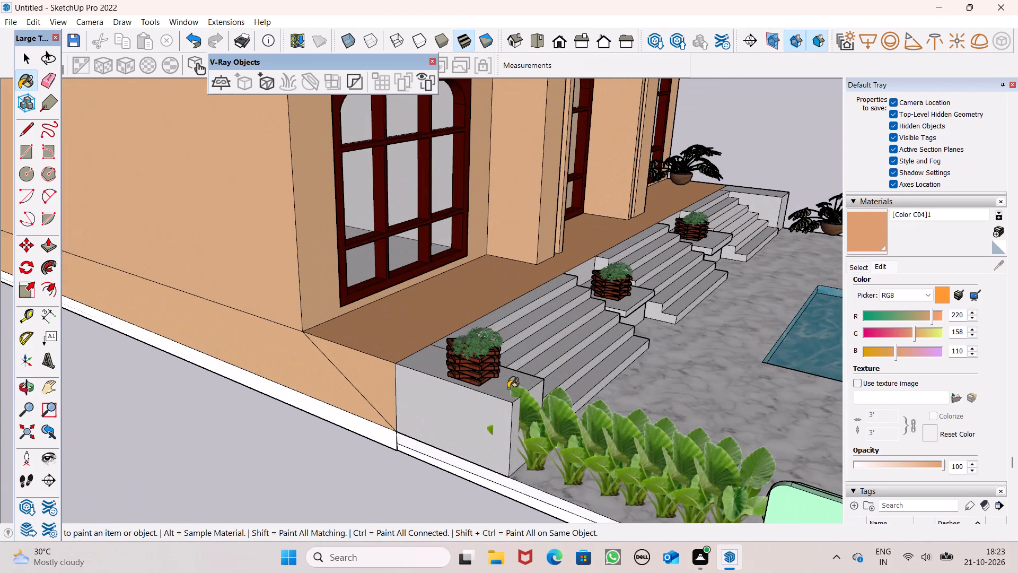
Paint the top, front edge and side edges of the planter ledge between the first two stair flights with Color C04.
scroll(616, 374, "up", 1)
middle_click_drag(616, 374, 433, 357)
scroll(433, 357, "up", 1)
scroll(554, 329, "up", 6)
left_click(549, 315)
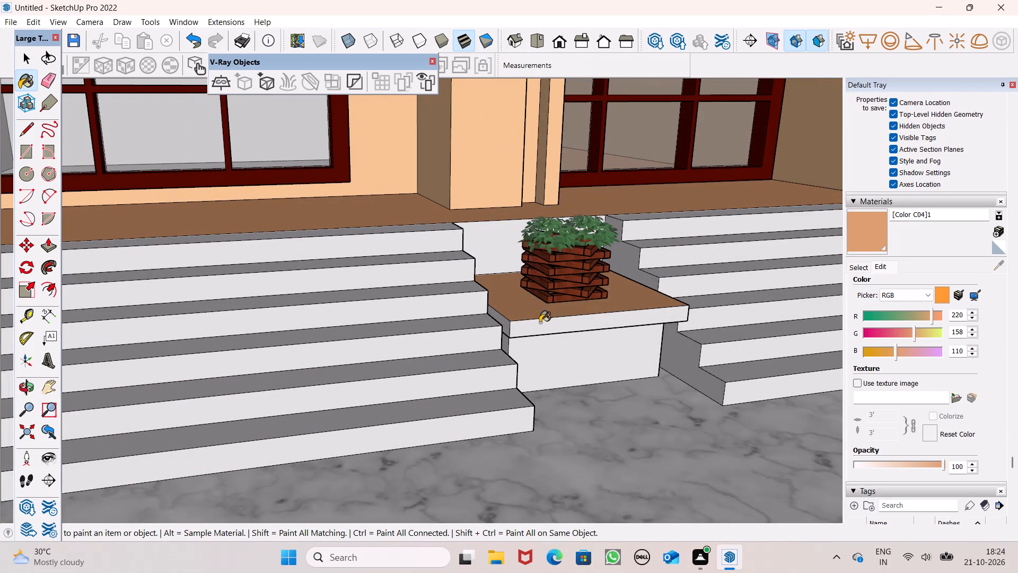
left_click(540, 329)
scroll(537, 324, "up", 5)
left_click(483, 318)
scroll(477, 304, "down", 7)
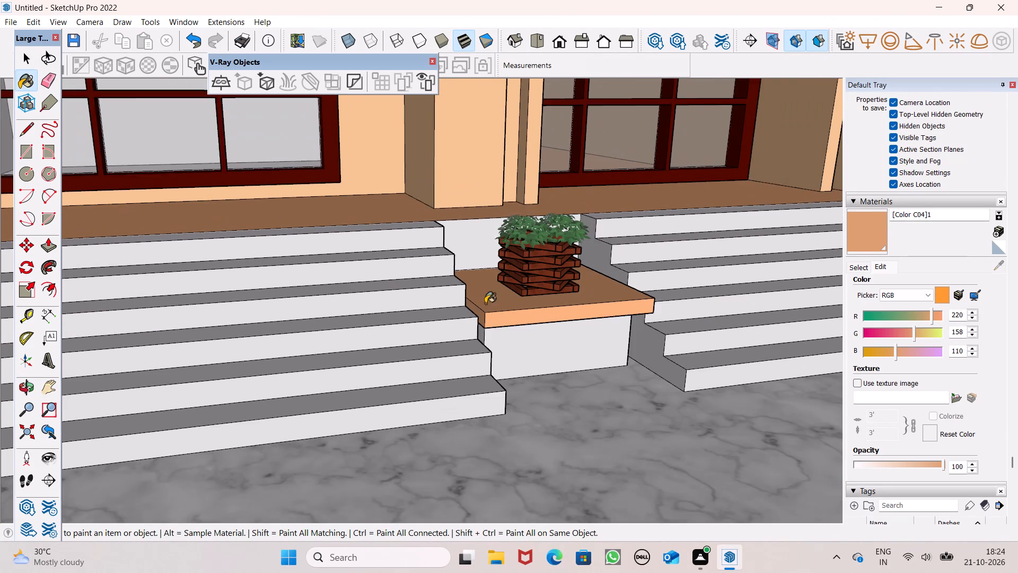
scroll(550, 299, "down", 4)
middle_click_drag(565, 307, 231, 315)
scroll(373, 358, "up", 6)
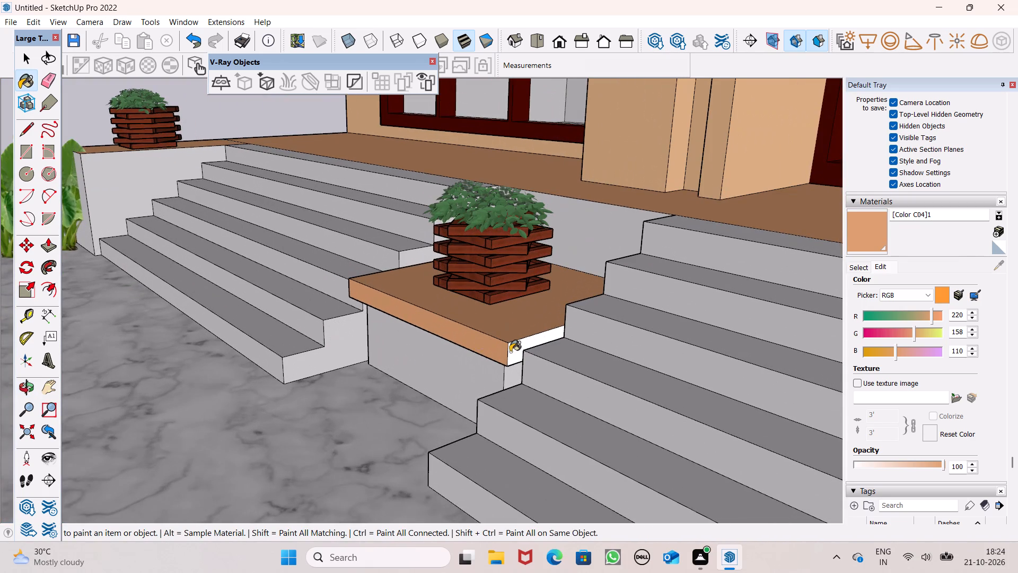
left_click(513, 352)
Paint the top, front edge and near side edge of the second planter ledge with Color C04, undoing the stray stair tread fill.
scroll(436, 308, "down", 16)
scroll(612, 371, "up", 4)
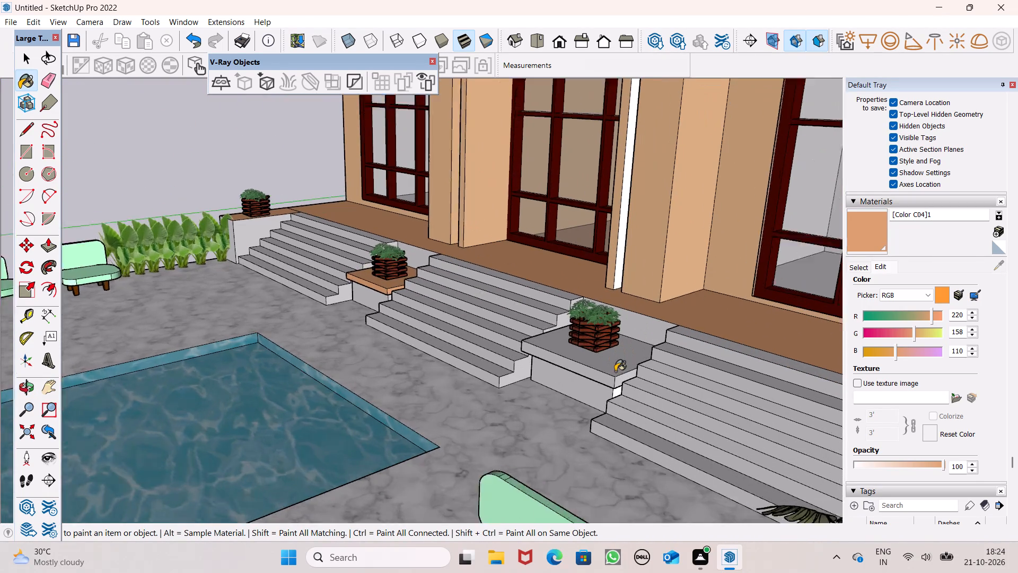
scroll(615, 371, "up", 2)
left_click(615, 360)
left_click(594, 376)
left_click(628, 387)
middle_click_drag(499, 374, 525, 378)
scroll(524, 379, "up", 1)
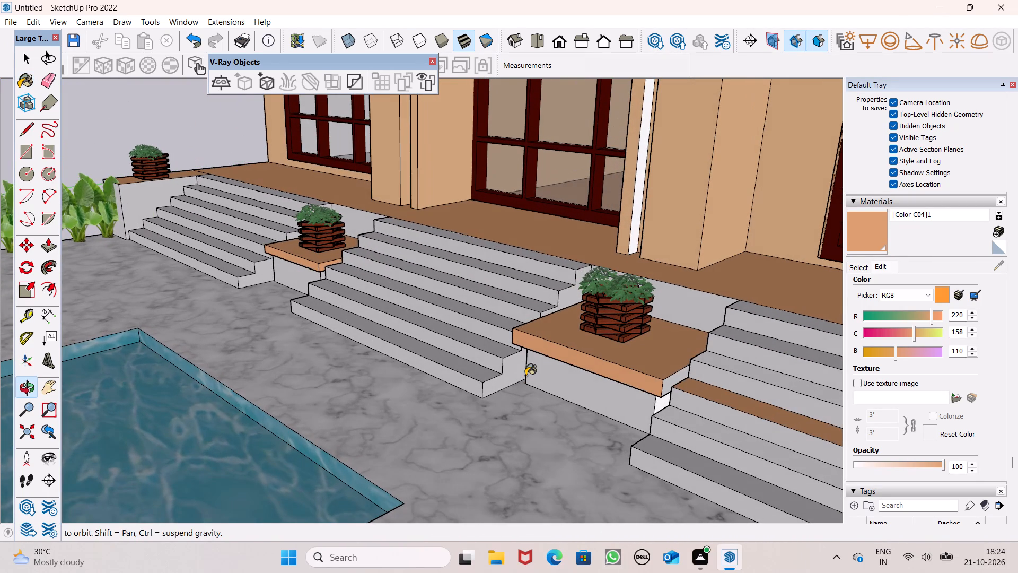
key("ctrl+z")
scroll(677, 390, "up", 5)
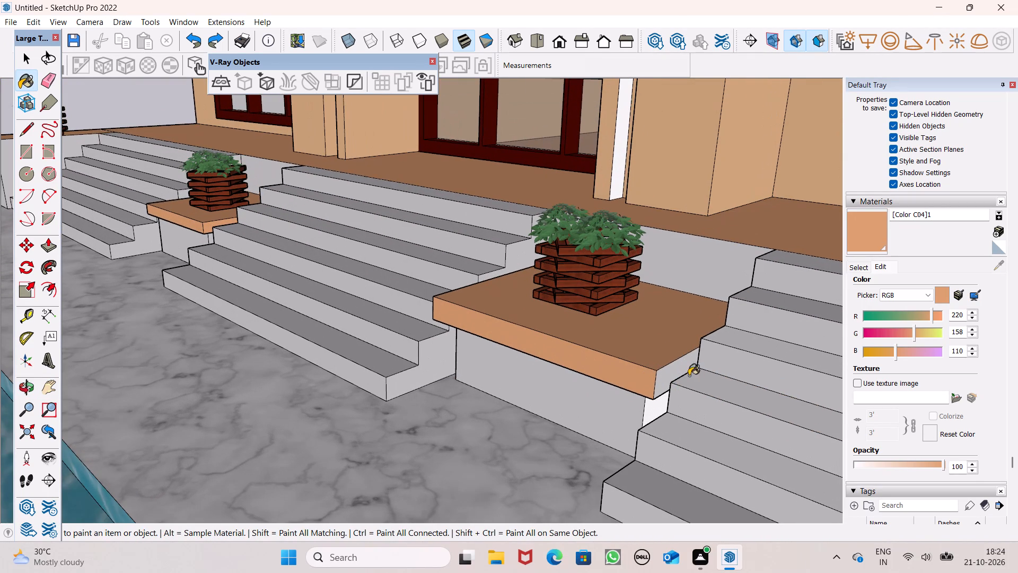
left_click(659, 377)
Paint the second planter ledge's remaining side edge, facing the middle stair flight, with the same orange material.
scroll(517, 318, "down", 5)
middle_click_drag(473, 324, 857, 304)
scroll(569, 292, "up", 3)
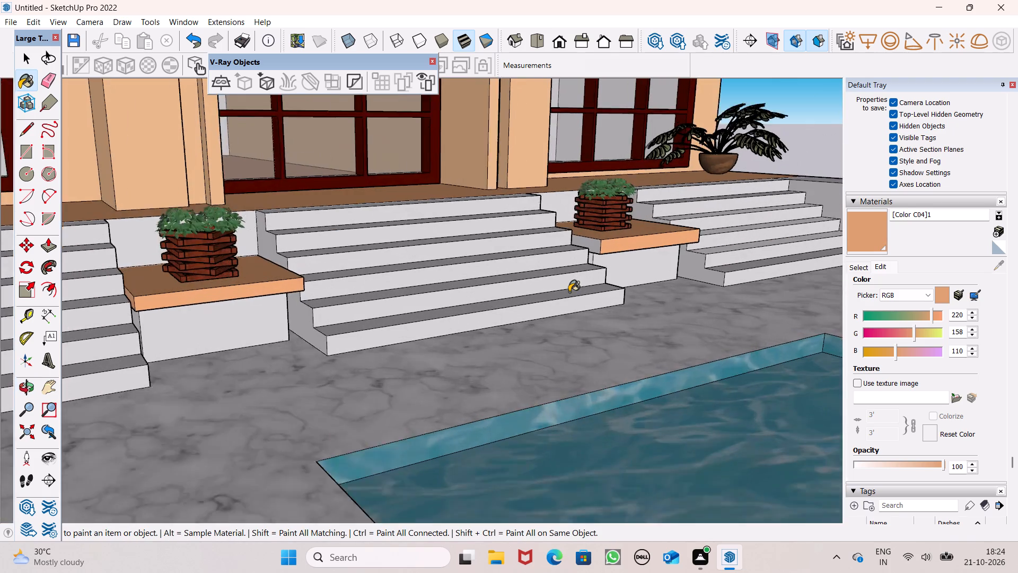
scroll(569, 292, "up", 3)
left_click(602, 223)
scroll(487, 235, "down", 14)
scroll(590, 210, "up", 5)
left_click(598, 237)
Examine the painted porch, planter ledges, pool and forecourt from the front and from above.
scroll(608, 226, "down", 12)
middle_click_drag(613, 257, 537, 300)
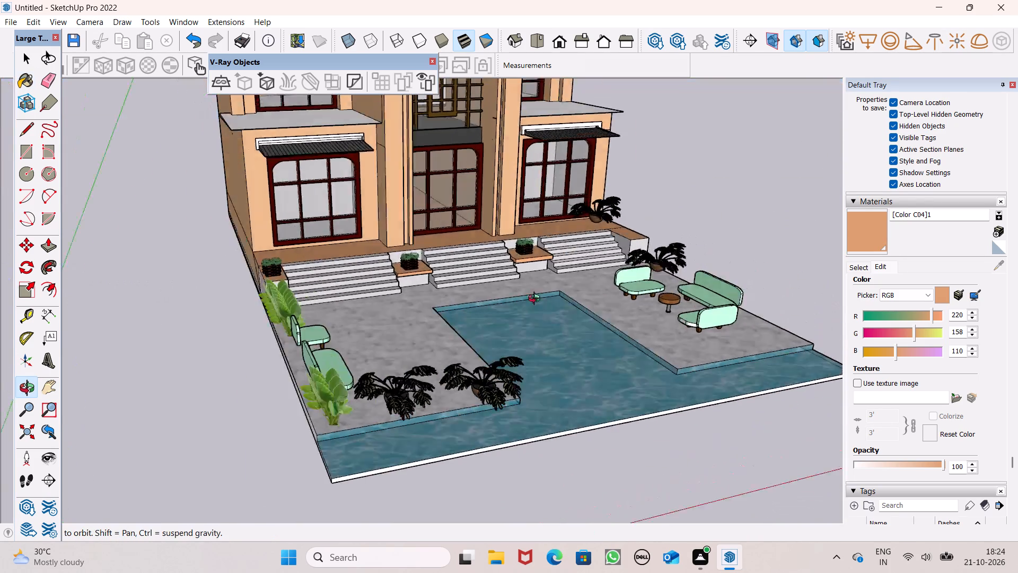
middle_click_drag(537, 300, 397, 314)
scroll(378, 286, "up", 2)
scroll(600, 211, "down", 9)
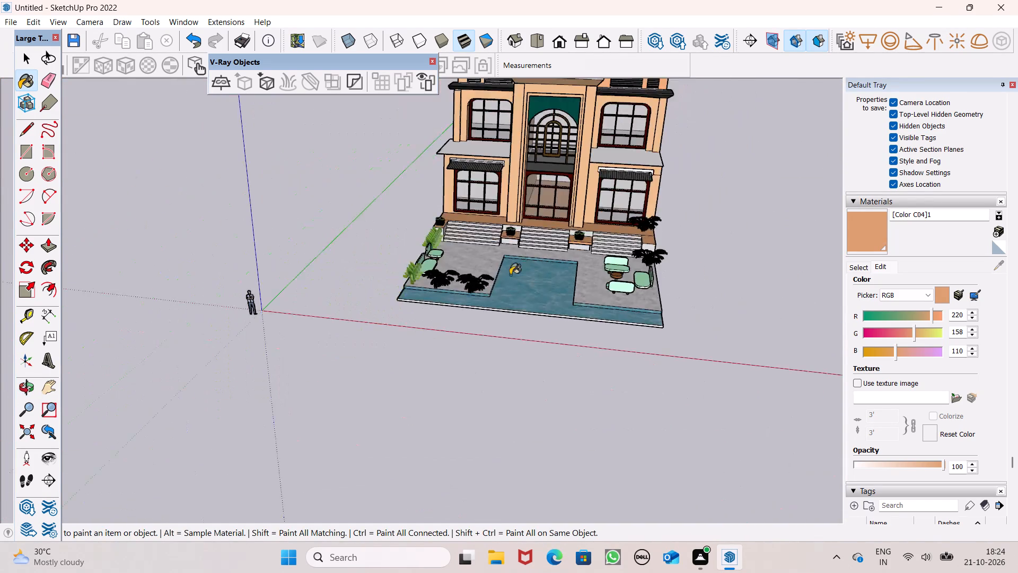
middle_click_drag(507, 278, 583, 214)
scroll(480, 296, "down", 11)
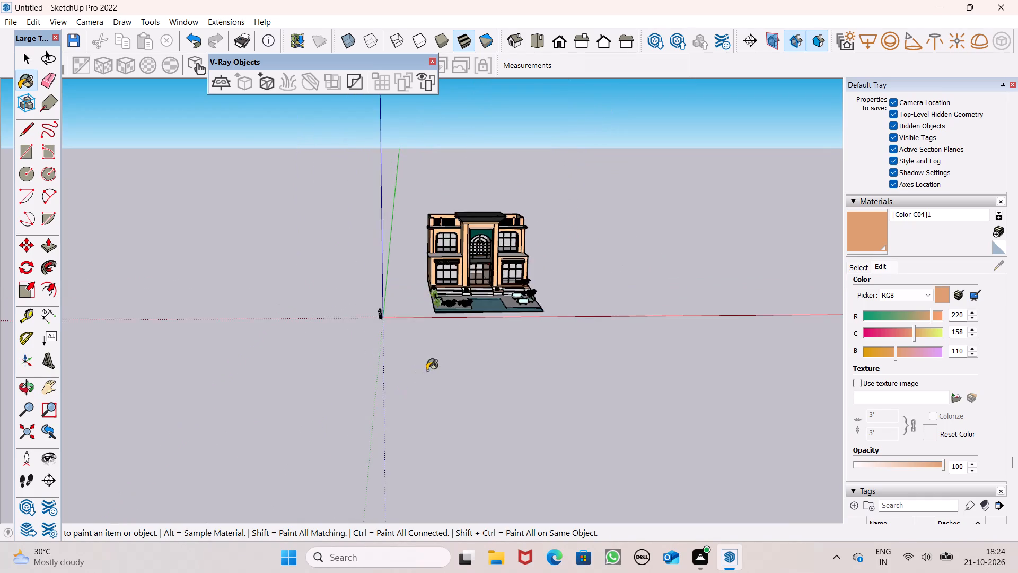
middle_click_drag(428, 371, 314, 553)
scroll(402, 403, "up", 7)
scroll(496, 309, "up", 7)
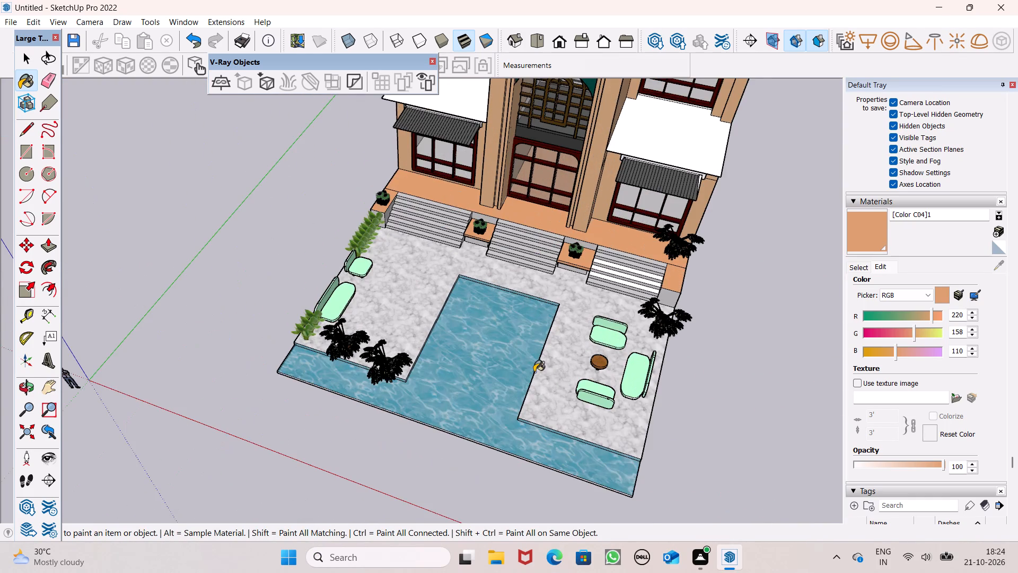
middle_click_drag(528, 370, 623, 261)
scroll(623, 261, "up", 1)
scroll(536, 310, "down", 3)
scroll(675, 279, "up", 2)
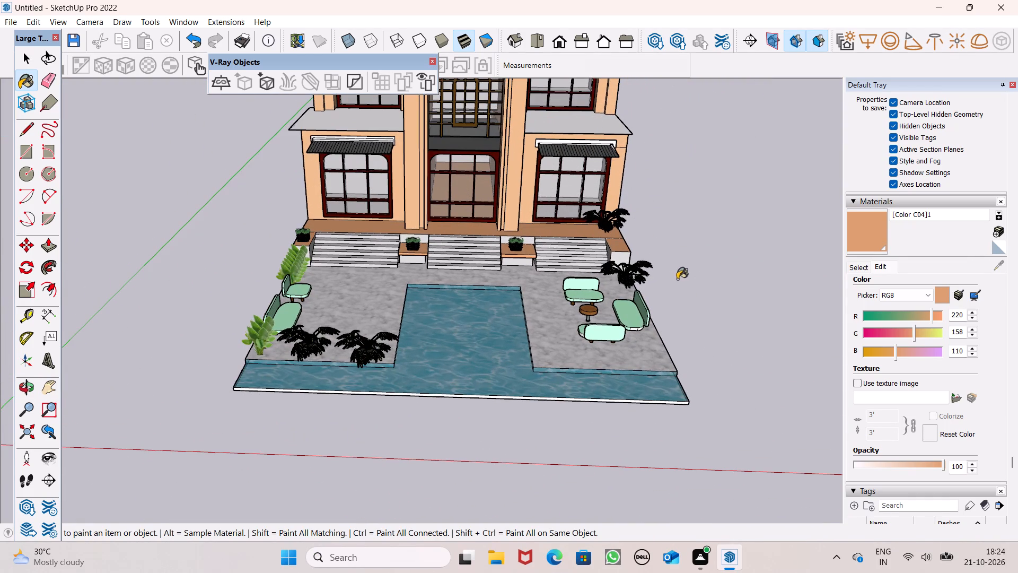
Copy the black-leaved potted plant beside the pool about 26' 8" across to the deck with the three sofas and round table.
key("space")
scroll(577, 300, "down", 2)
scroll(716, 296, "up", 2)
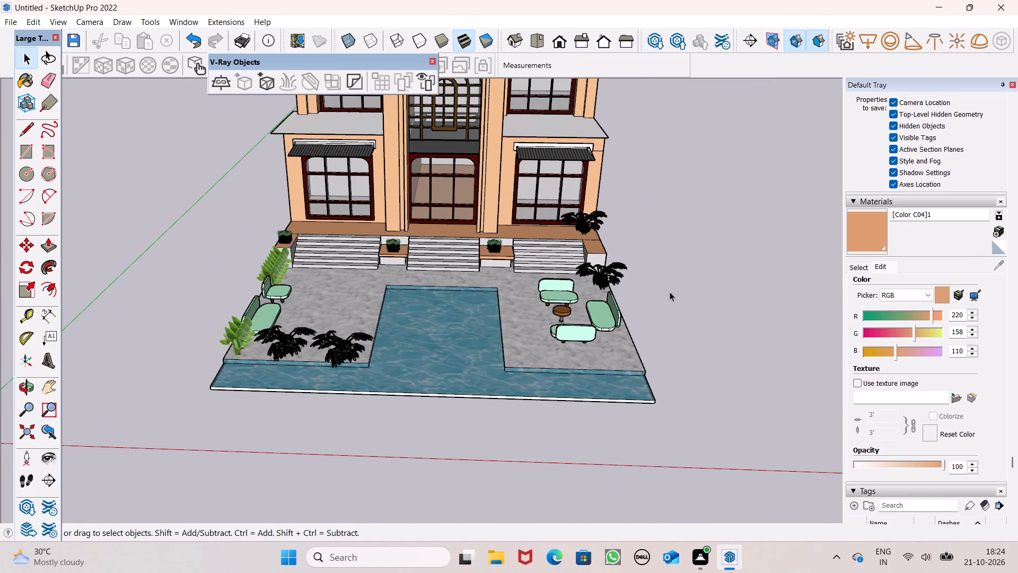
left_click(330, 334)
middle_click_drag(640, 316, 636, 333)
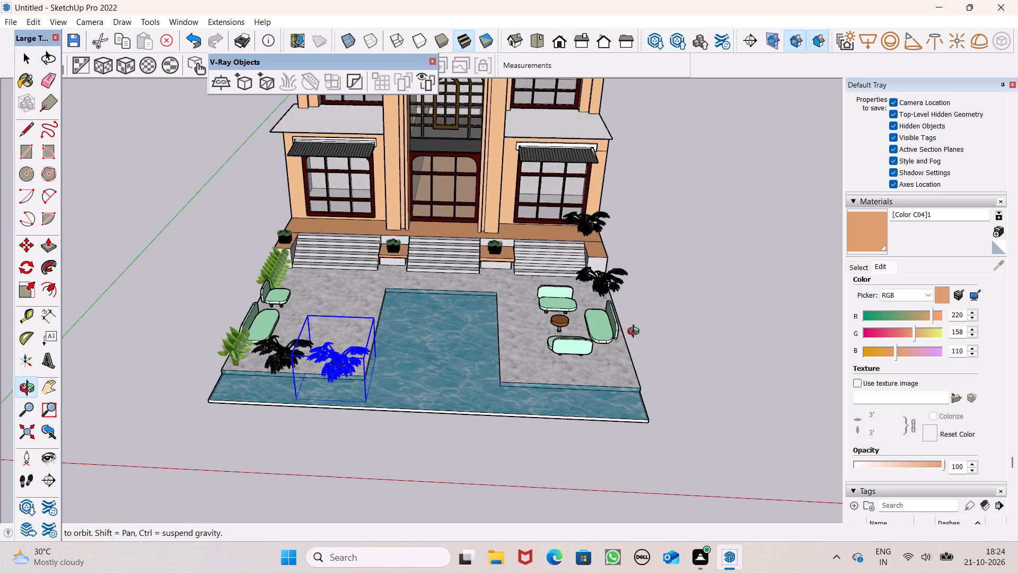
middle_click_drag(636, 333, 636, 332)
key("m")
key("Return")
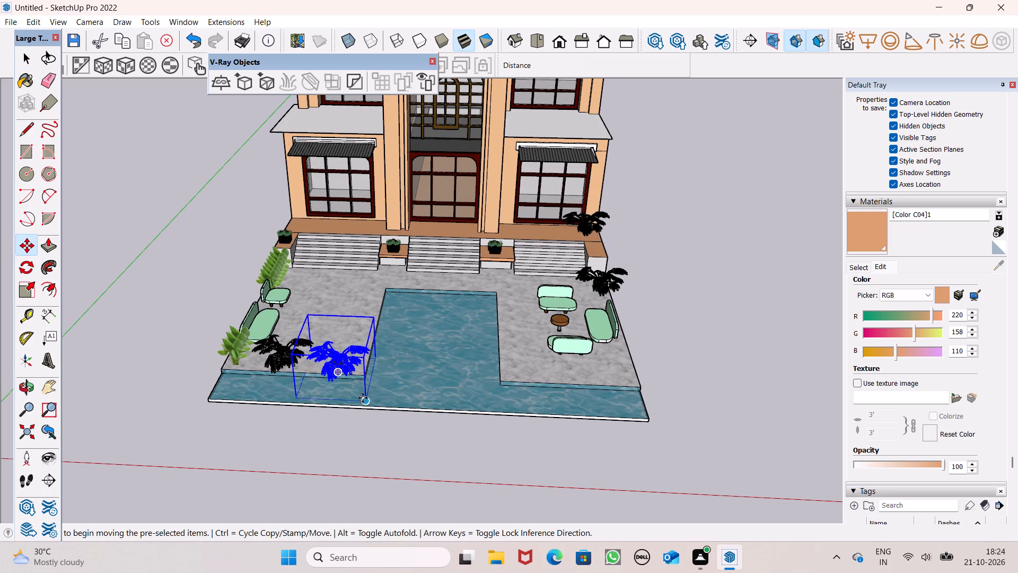
left_click_drag(363, 398, 558, 397, "ctrl")
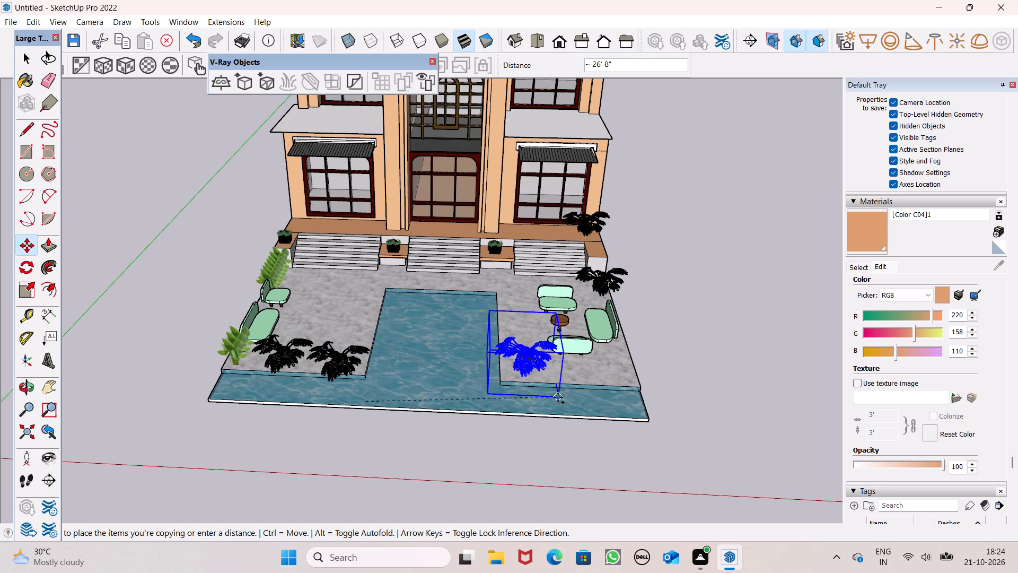
left_click_drag(558, 397, 557, 403, "ctrl")
Move the copied potted plant about 1' 3" further onto the deck, away from the pool corner.
middle_click_drag(560, 389, 567, 310)
scroll(529, 311, "up", 8)
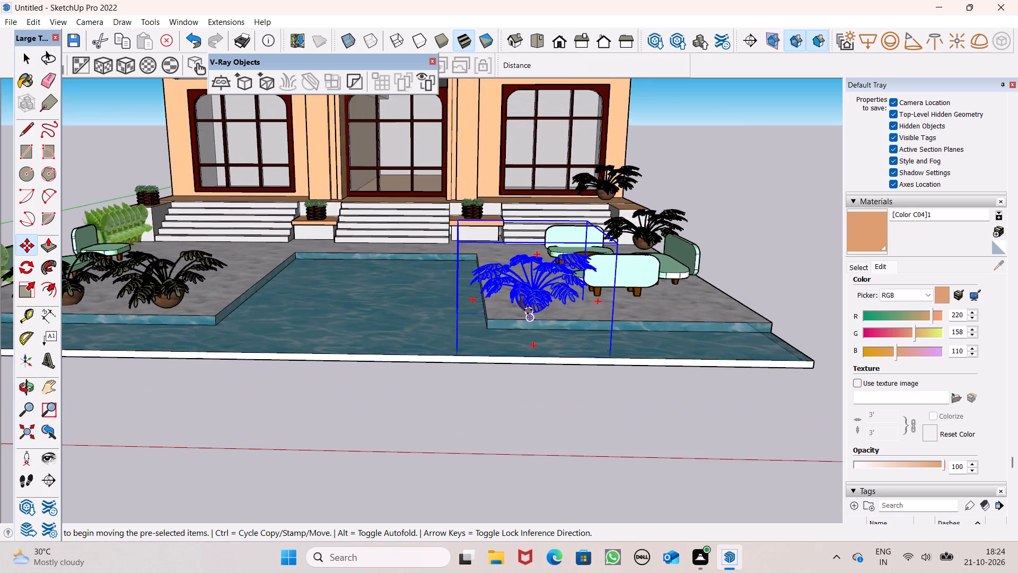
scroll(528, 314, "up", 8)
middle_click_drag(643, 333, 487, 341)
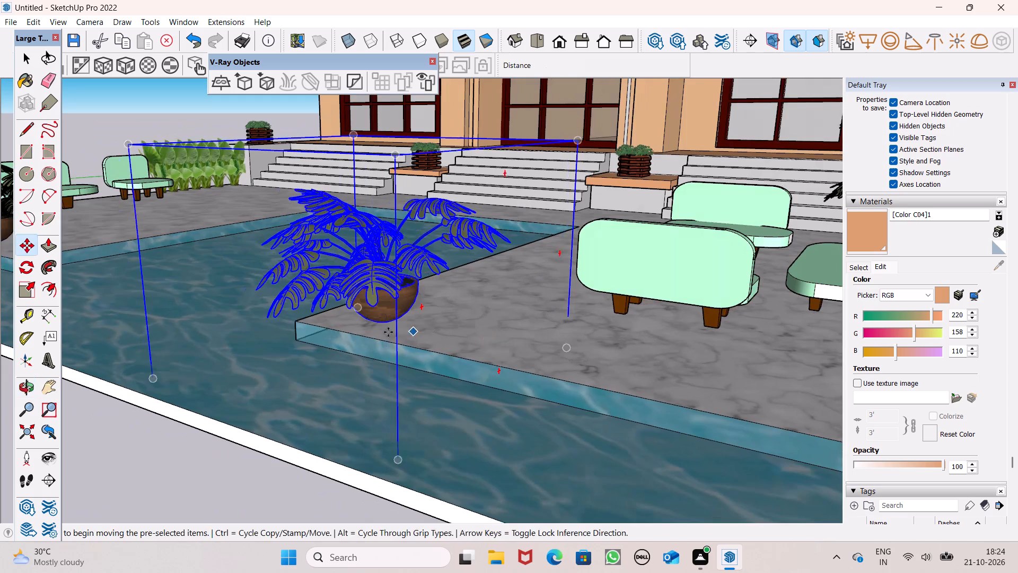
left_click_drag(360, 307, 400, 306)
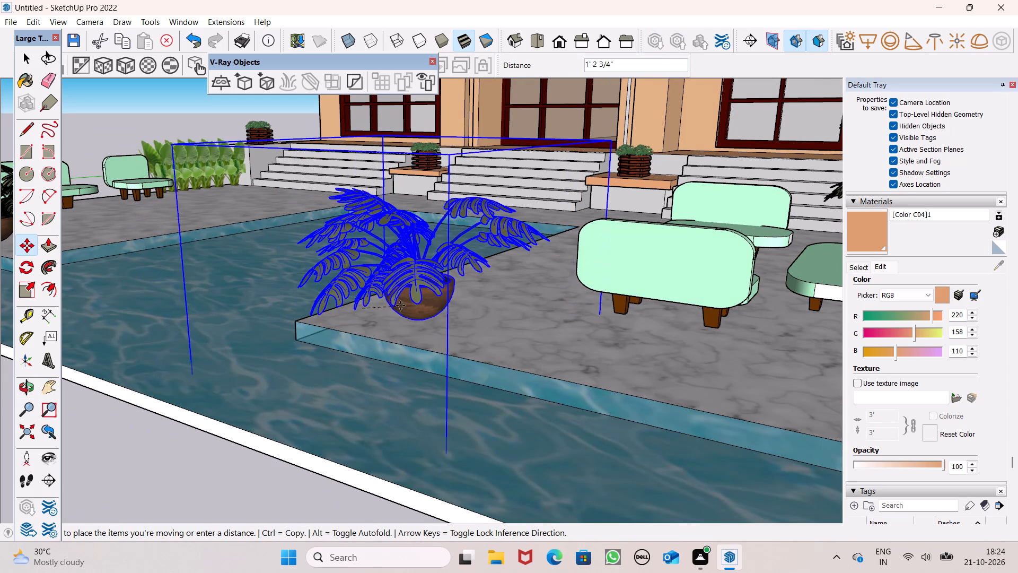
left_click_drag(400, 306, 405, 302)
Lower the copied potted plant vertically to bring its pot down onto the marble deck surface.
scroll(409, 299, "down", 3)
middle_click_drag(427, 308, 431, 263)
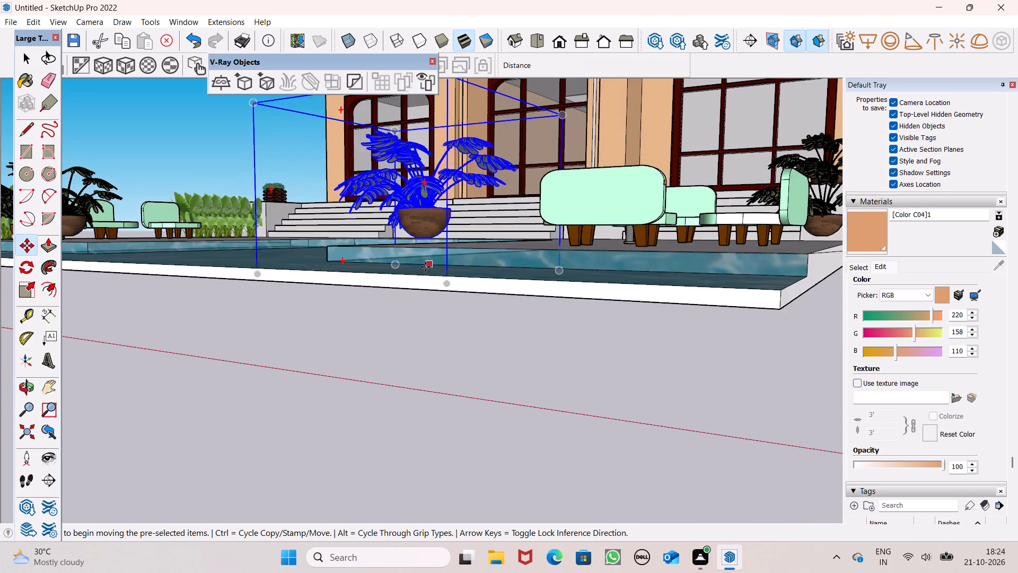
scroll(425, 268, "up", 7)
middle_click_drag(434, 291, 484, 342)
scroll(352, 280, "down", 7)
scroll(330, 207, "up", 7)
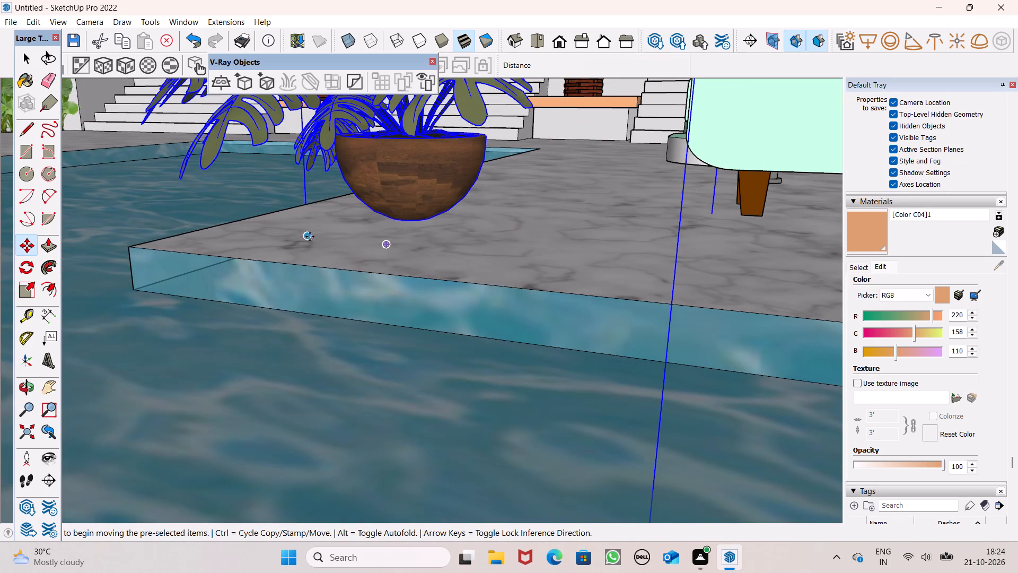
left_click_drag(385, 240, 387, 261)
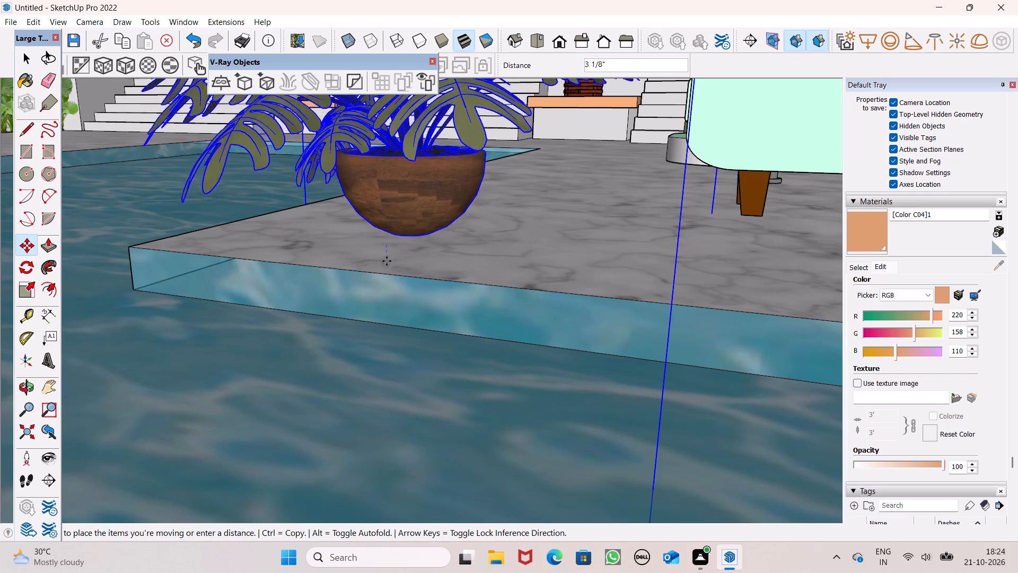
left_click_drag(387, 261, 387, 279)
Make two more copies of the potted plant in a row along the deck's front edge, the last about 5' 11" further on.
scroll(420, 203, "down", 14)
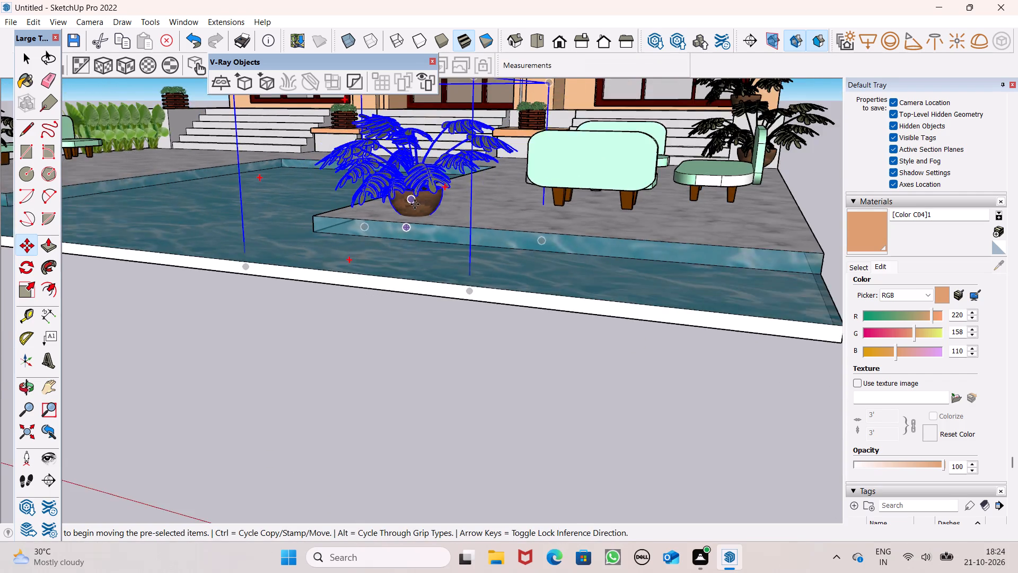
scroll(415, 204, "down", 2)
middle_click_drag(429, 230, 350, 315)
scroll(516, 236, "down", 6)
scroll(477, 304, "up", 5)
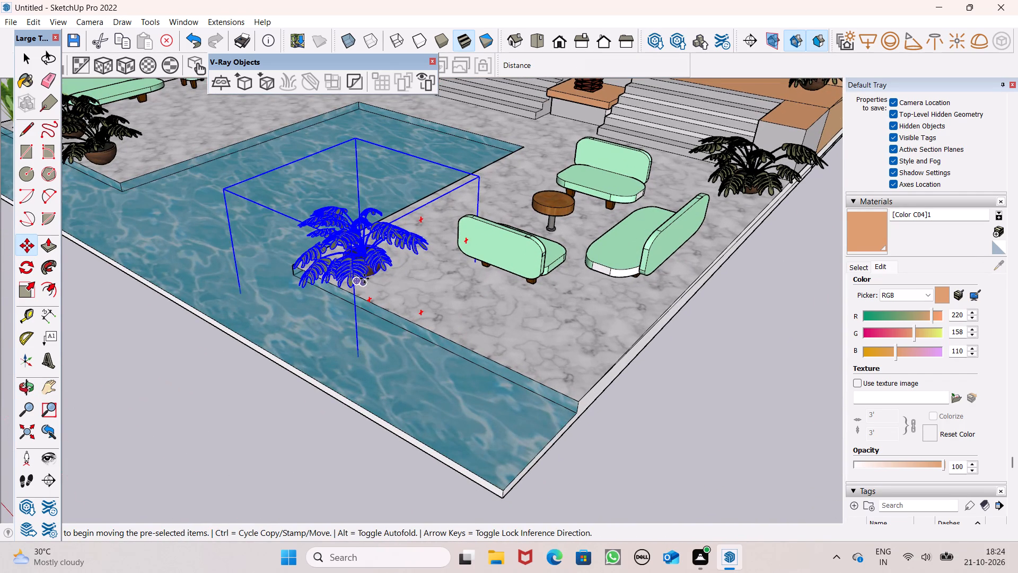
left_click_drag(362, 280, 445, 319)
left_click_drag(447, 322, 546, 368)
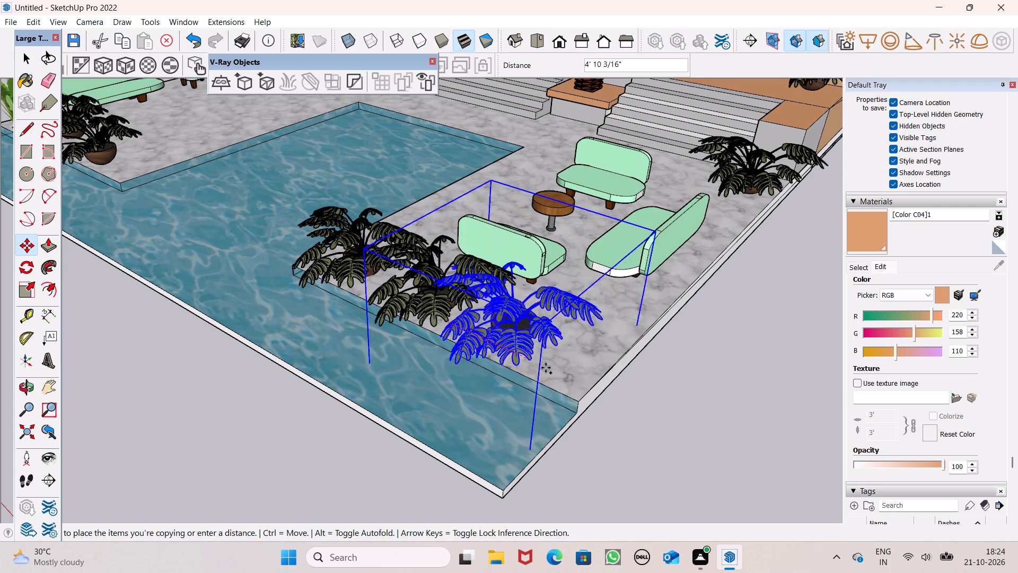
left_click_drag(546, 368, 552, 367)
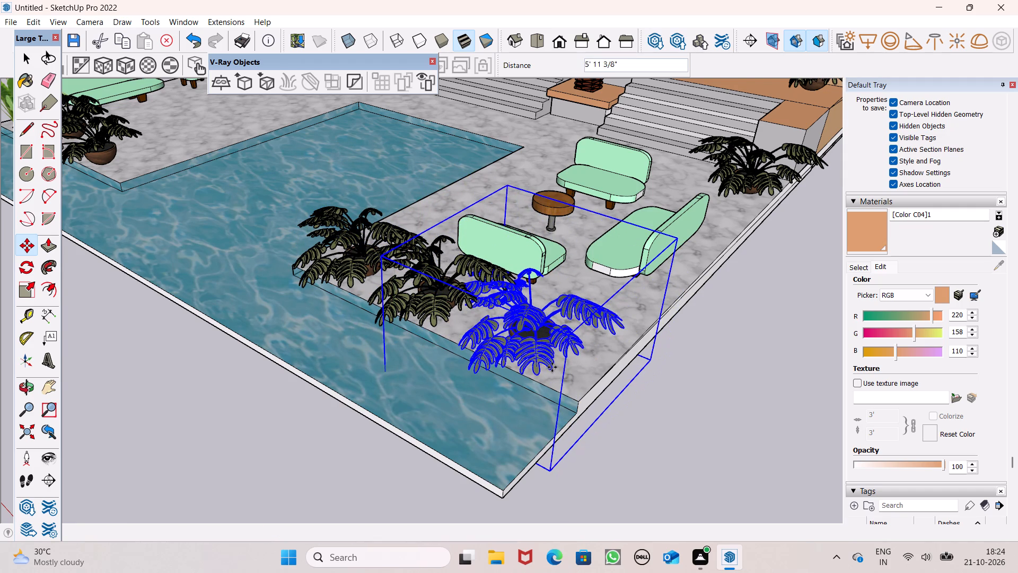
key("space")
left_click(666, 397)
Examine the copied potted plants on the pool deck and the front of the house from low and elevated angles.
scroll(671, 370, "down", 5)
middle_click_drag(666, 367, 793, 252)
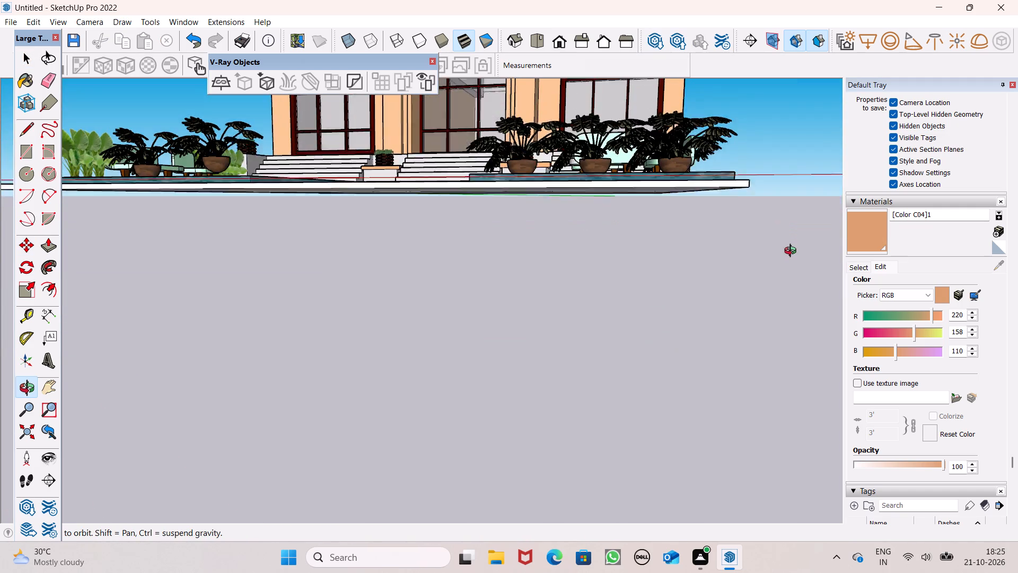
middle_click_drag(793, 252, 795, 257)
scroll(690, 210, "down", 3)
middle_click_drag(674, 245, 647, 302)
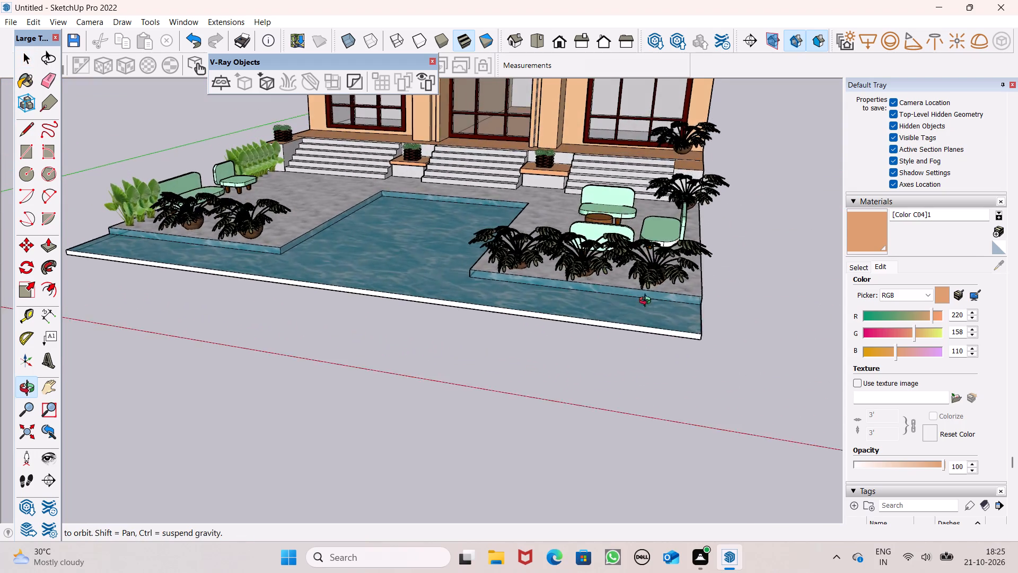
middle_click_drag(647, 302, 811, 387)
scroll(557, 229, "down", 9)
middle_click_drag(542, 232, 541, 235)
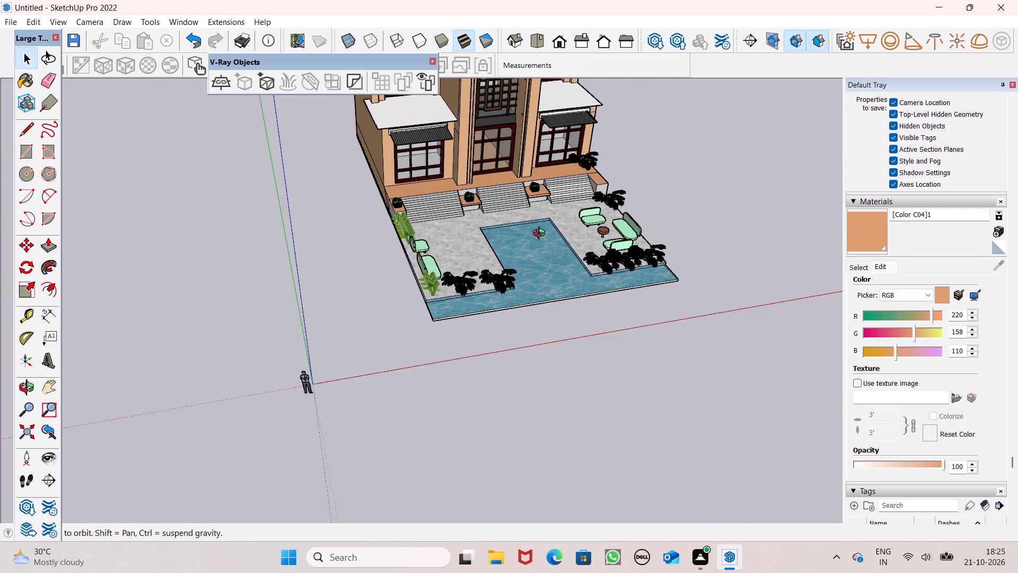
middle_click_drag(541, 235, 537, 261)
scroll(514, 239, "down", 9)
Paint the white main roof and both white lower roof slabs with Blacktop Old 01 from the Asphalt and Concrete materials.
middle_click_drag(541, 209, 516, 99)
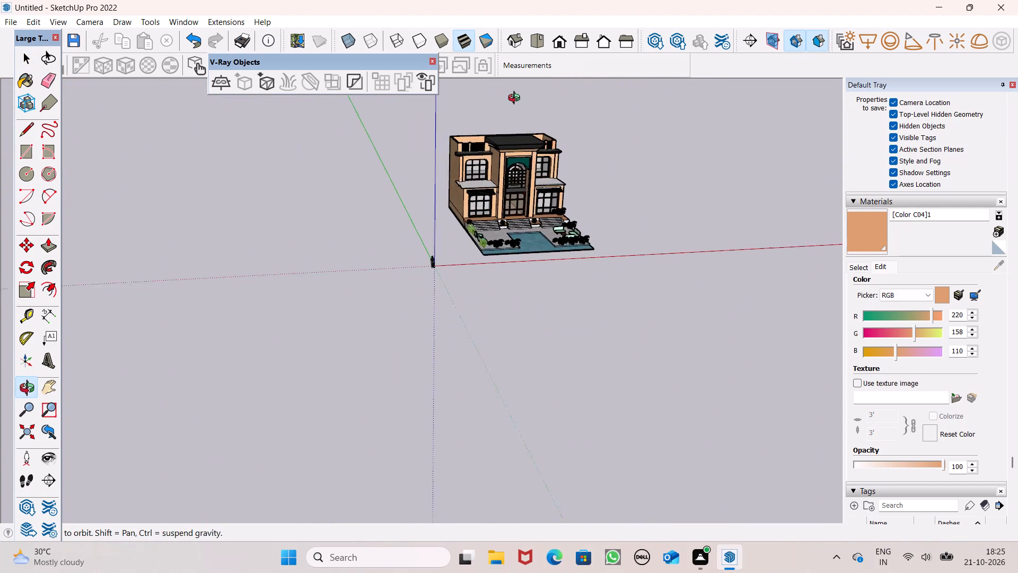
middle_click_drag(516, 99, 425, 367)
scroll(664, 193, "up", 6)
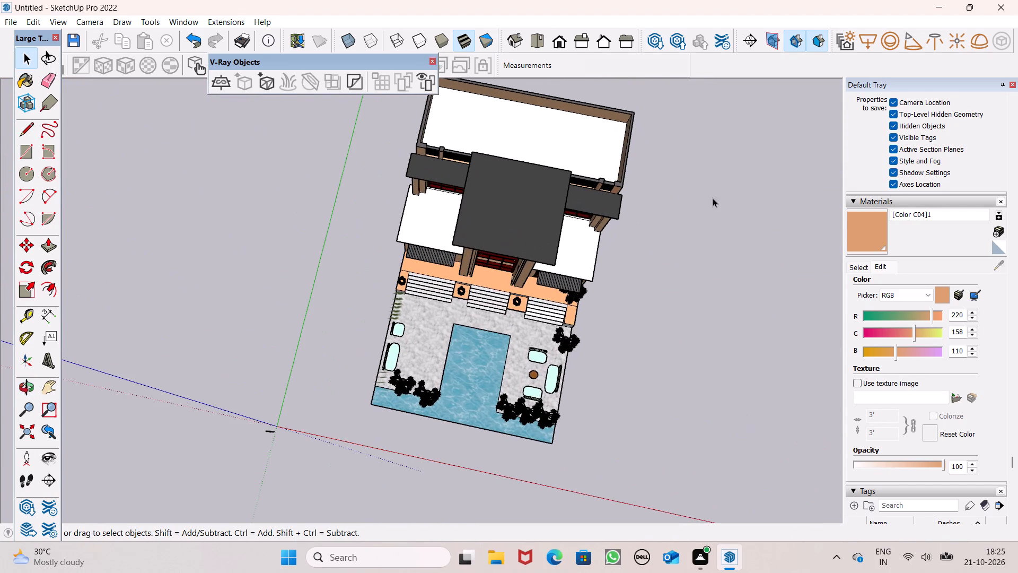
left_click(868, 266)
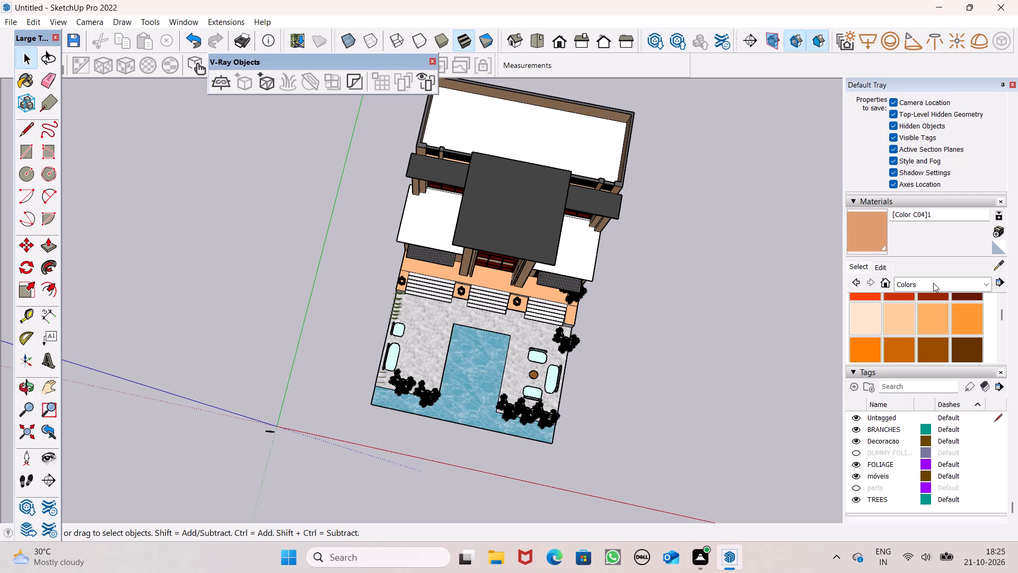
left_click(933, 282)
left_click(966, 293)
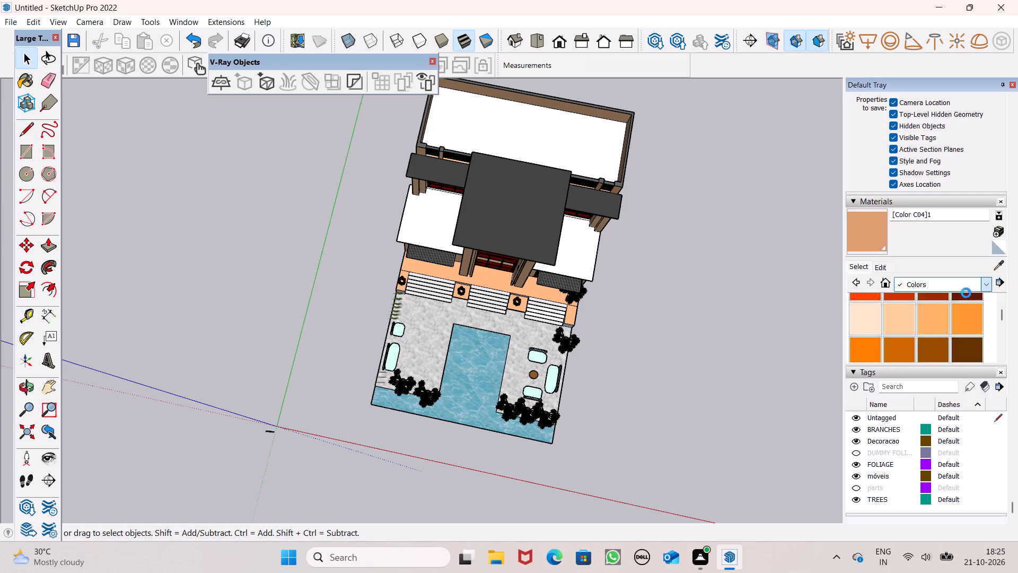
left_click(932, 311)
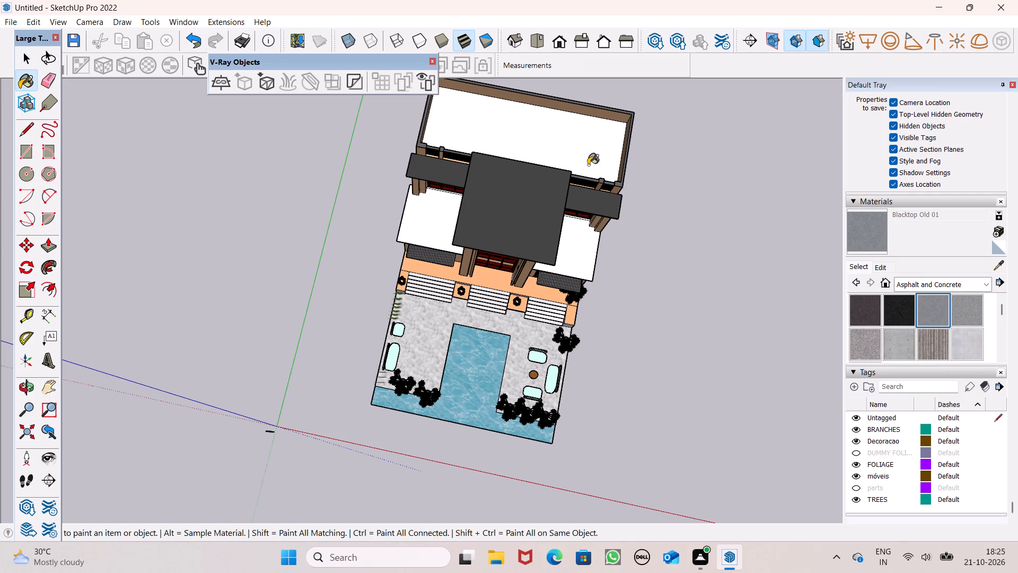
left_click(588, 165)
scroll(561, 261, "up", 6)
left_click(592, 253)
left_click(297, 202)
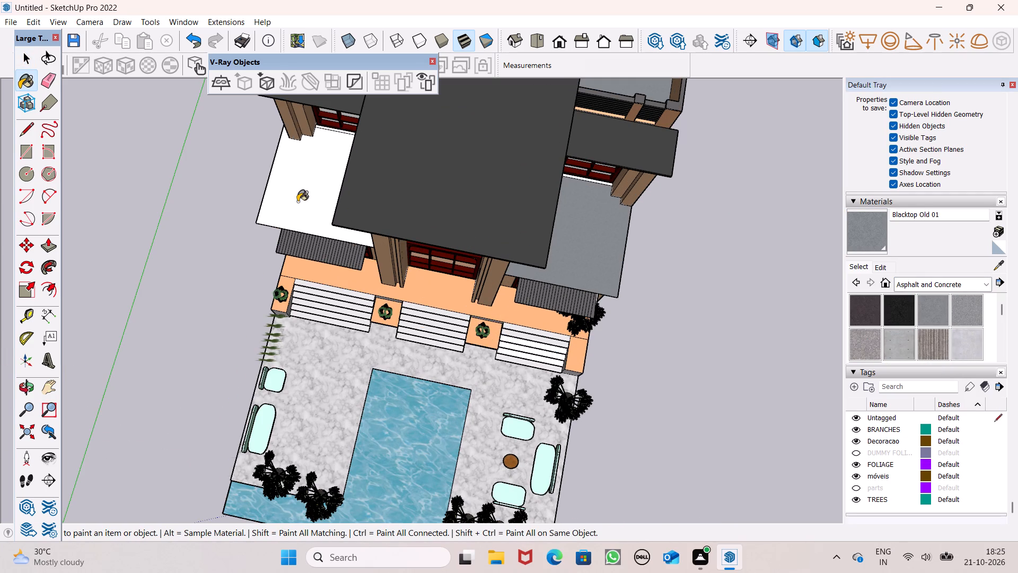
Review the whole front elevation, roof edges, pool and planted deck from several angles and distances.
middle_click_drag(353, 251, 467, 57)
scroll(514, 128, "down", 5)
middle_click_drag(498, 228, 502, 81)
key("space")
scroll(495, 204, "down", 4)
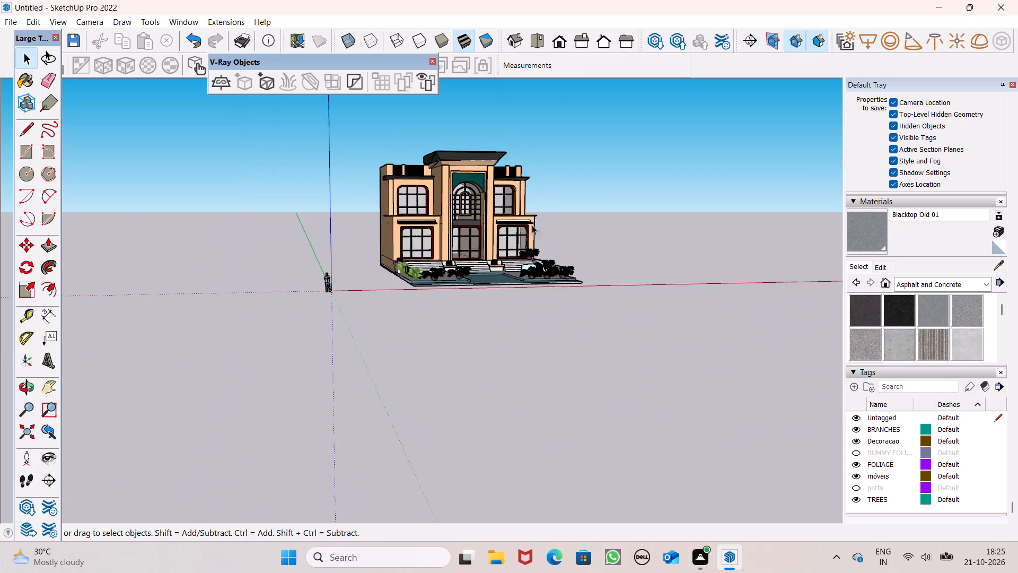
middle_click_drag(551, 224, 428, 225)
scroll(490, 190, "up", 8)
scroll(514, 224, "down", 5)
middle_click_drag(466, 286, 522, 275)
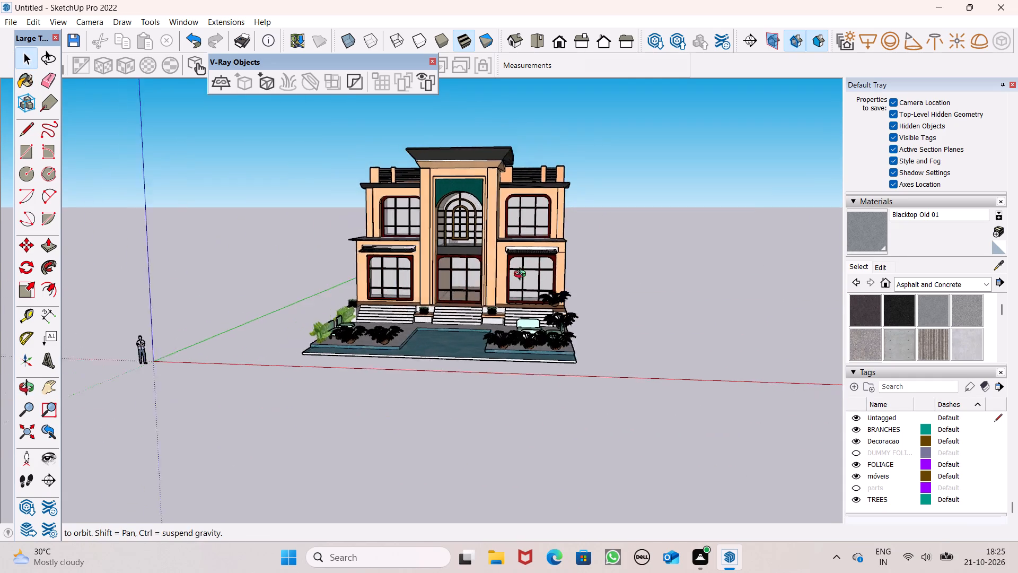
middle_click_drag(522, 275, 561, 265)
scroll(546, 247, "up", 4)
scroll(452, 204, "down", 2)
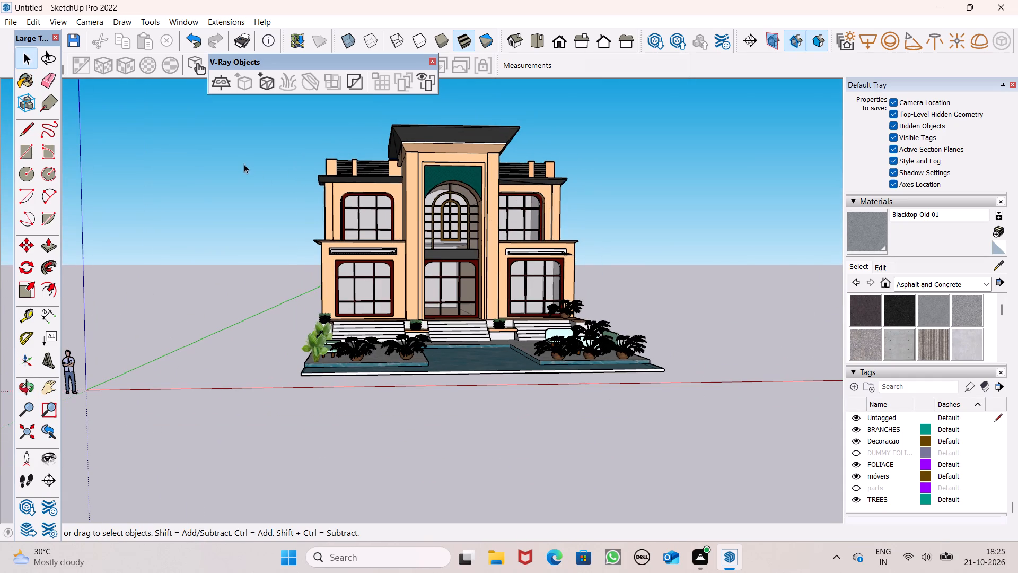
scroll(499, 207, "down", 3)
scroll(367, 188, "up", 5)
scroll(398, 199, "down", 2)
middle_click_drag(620, 290, 612, 305)
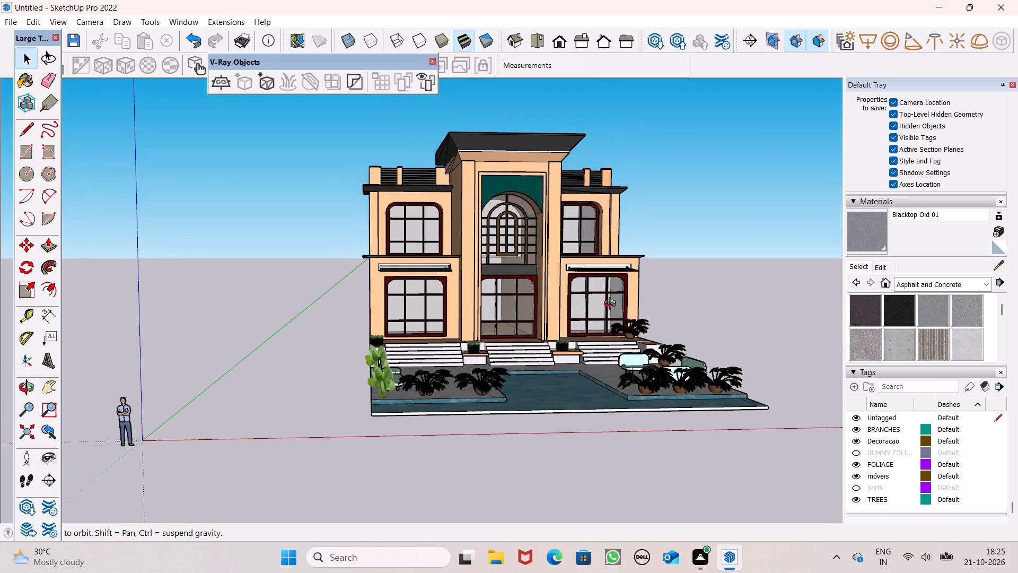
middle_click_drag(612, 305, 593, 282)
scroll(544, 201, "up", 1)
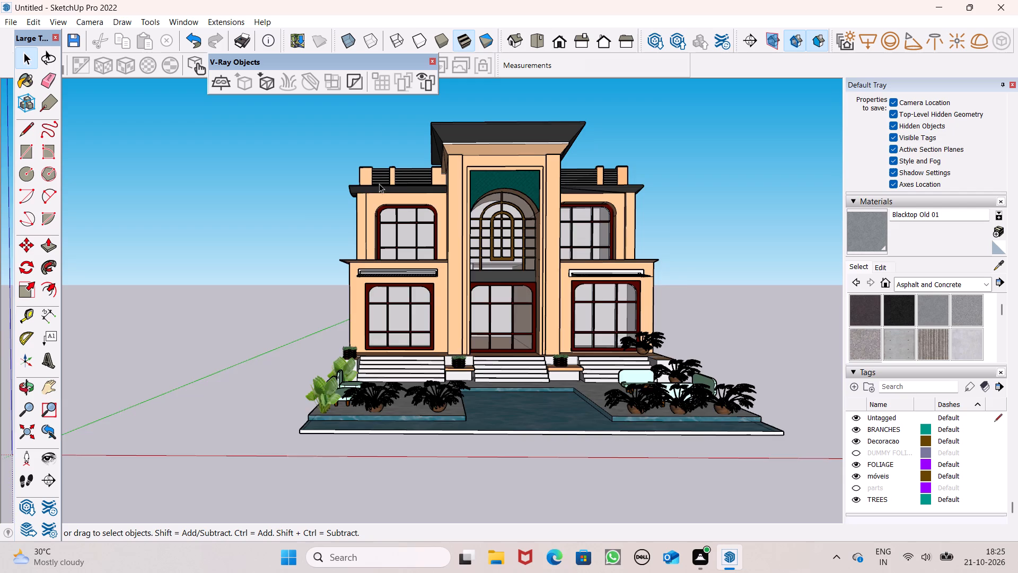
scroll(379, 184, "up", 1)
middle_click_drag(698, 297, 682, 302)
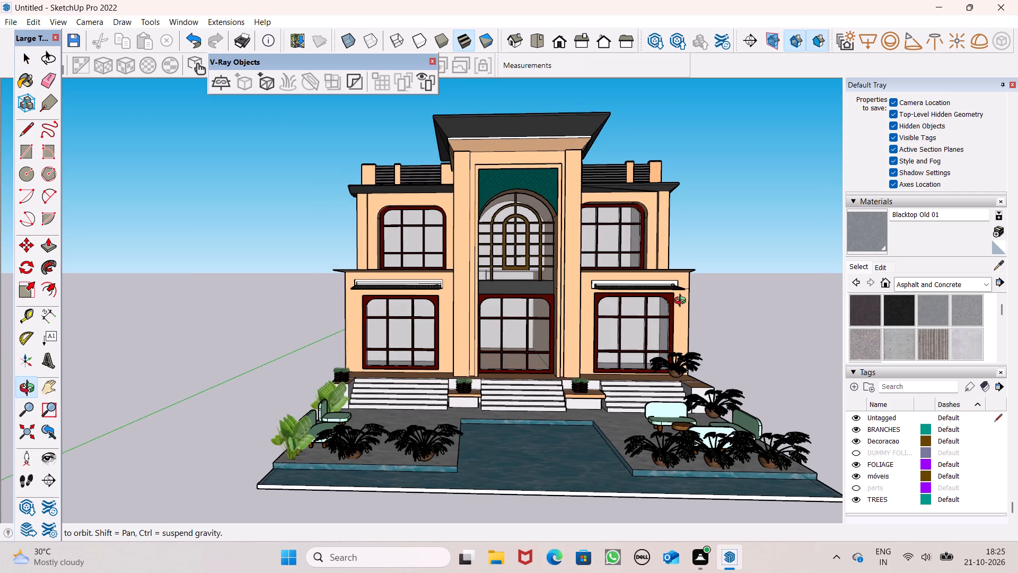
middle_click_drag(682, 302, 684, 302)
scroll(670, 282, "up", 1)
scroll(648, 270, "down", 1)
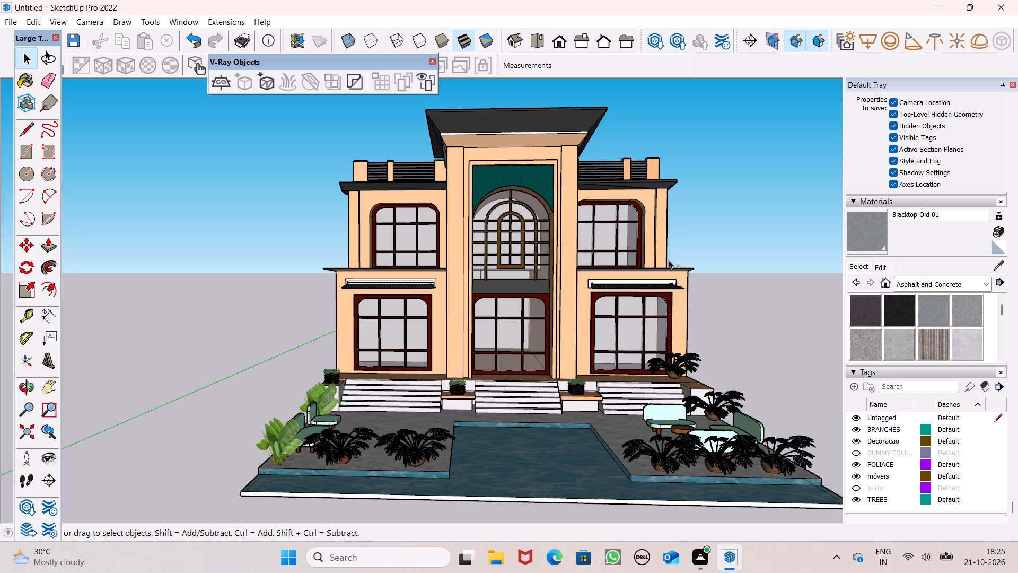
Start saving the untitled house model as a SketchUp file.
key("ctrl+s")
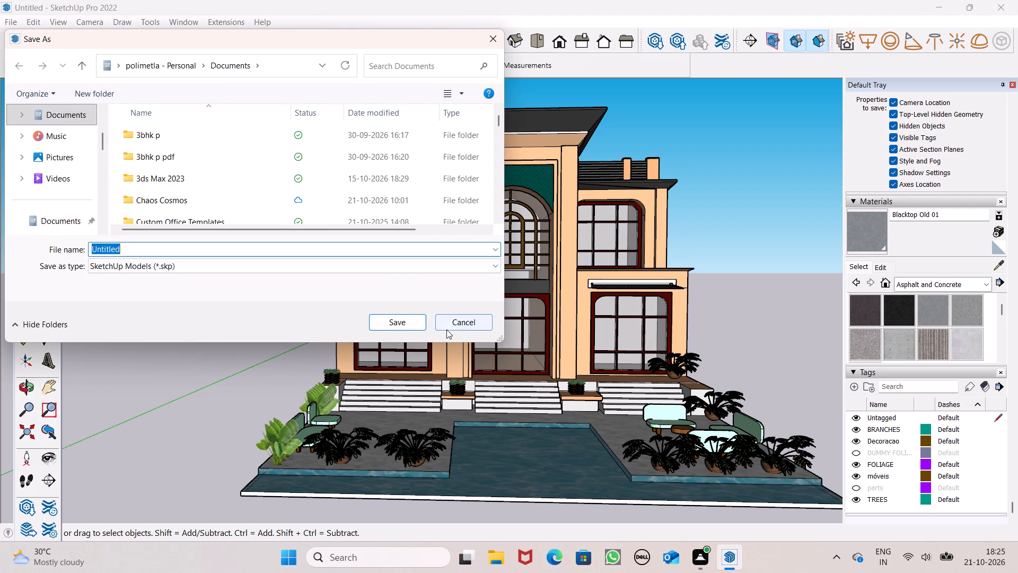
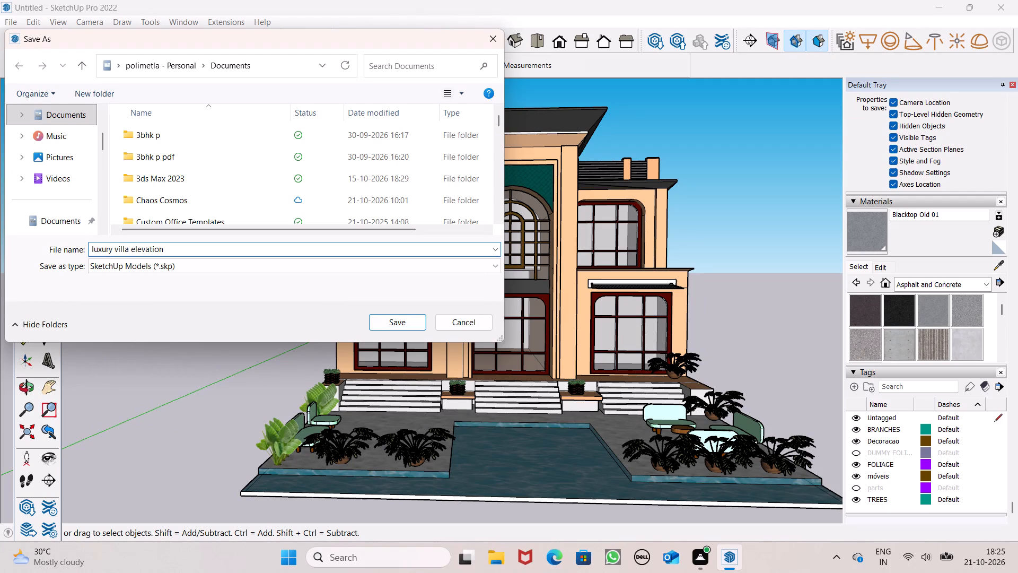
Save the house model as the SketchUp file "luxury villa elevation" in the Documents folder.
left_click(379, 319)
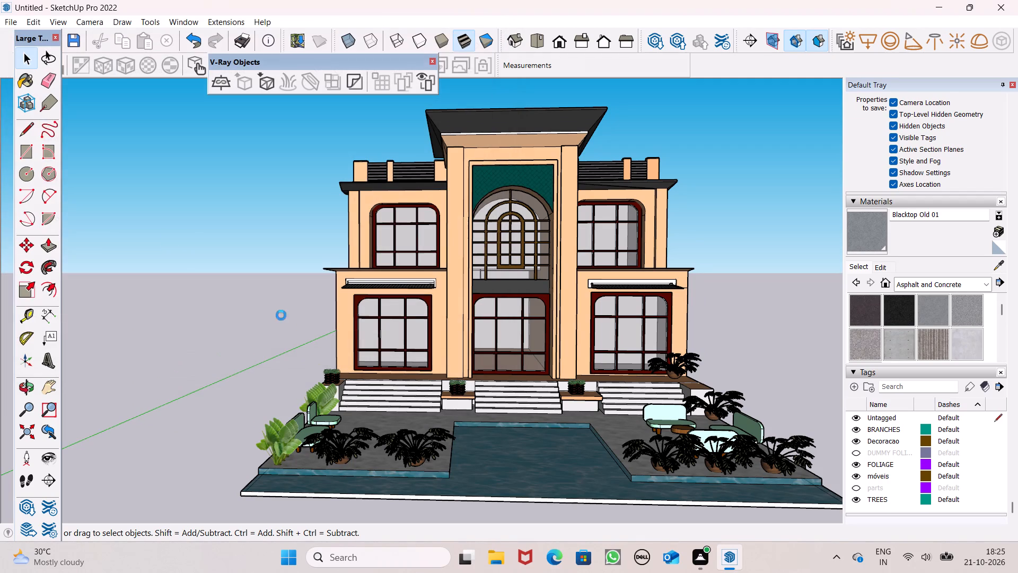
Export the front view as a 2D JPEG image named "luxury villa elevation" to the Documents folder.
left_click(11, 22)
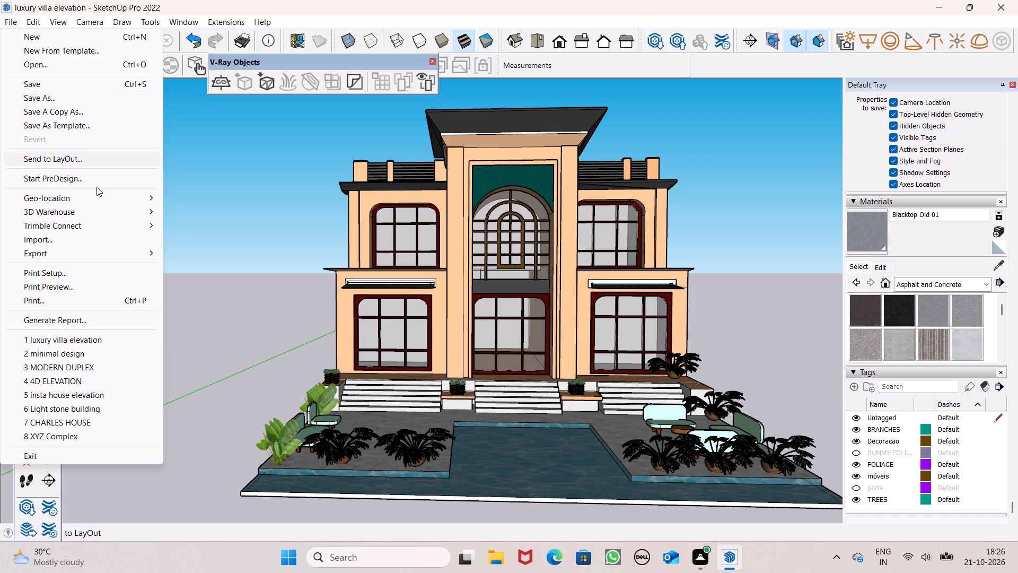
left_click(130, 254)
left_click_drag(111, 256, 178, 254)
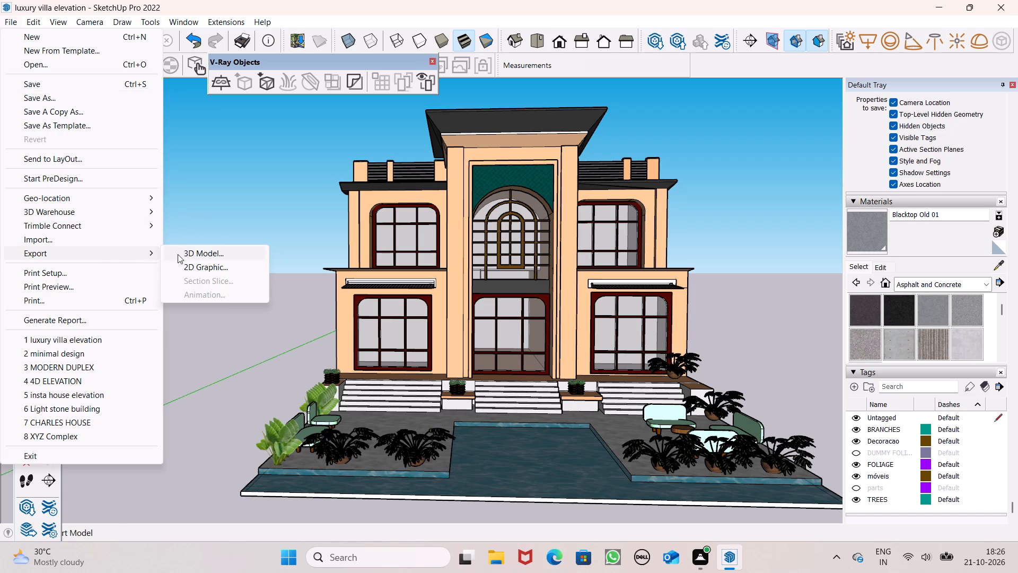
left_click_drag(178, 254, 191, 276)
left_click(191, 268)
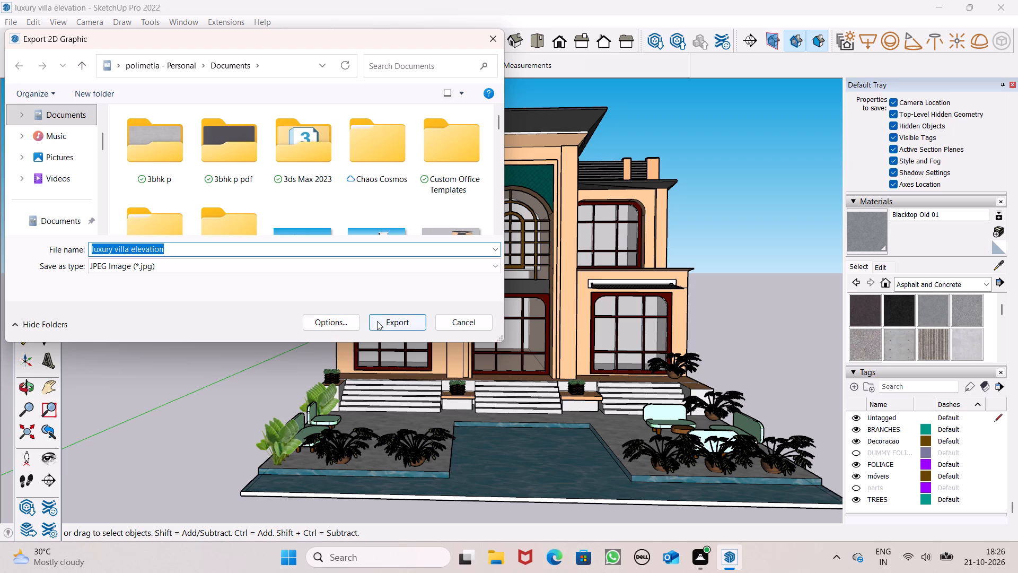
left_click(382, 325)
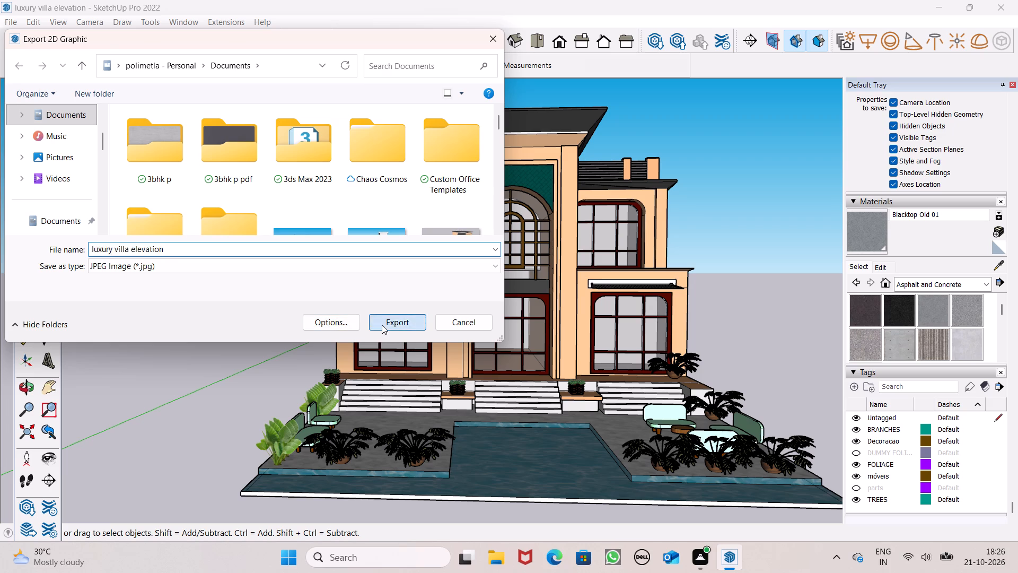